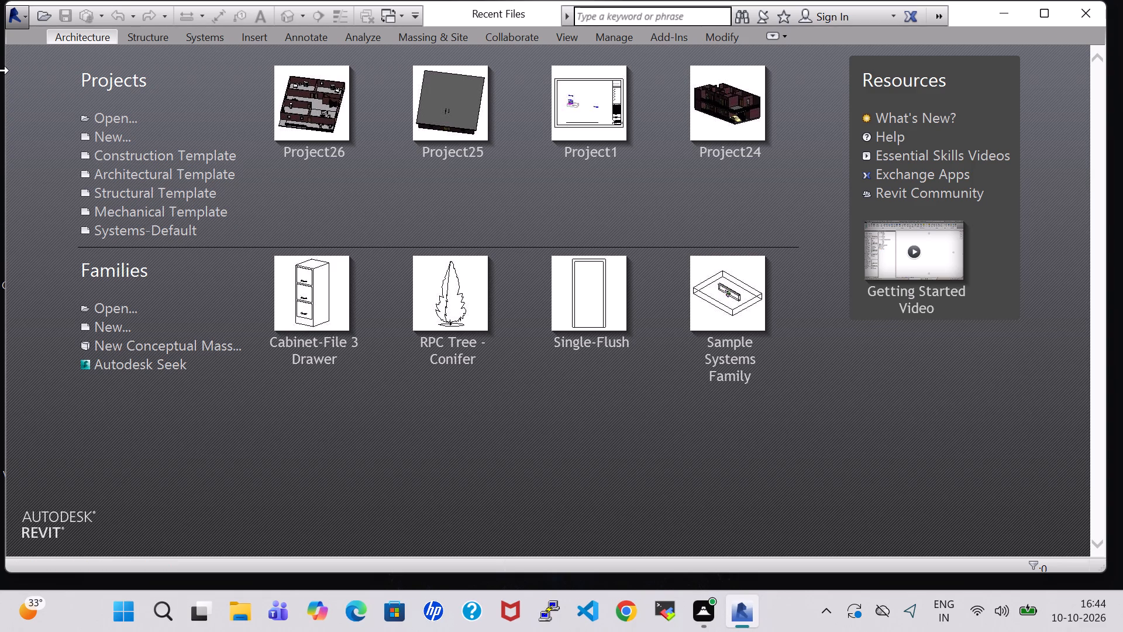
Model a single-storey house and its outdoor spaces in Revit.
Create a new project from the Architectural Template.
left_click(97, 133)
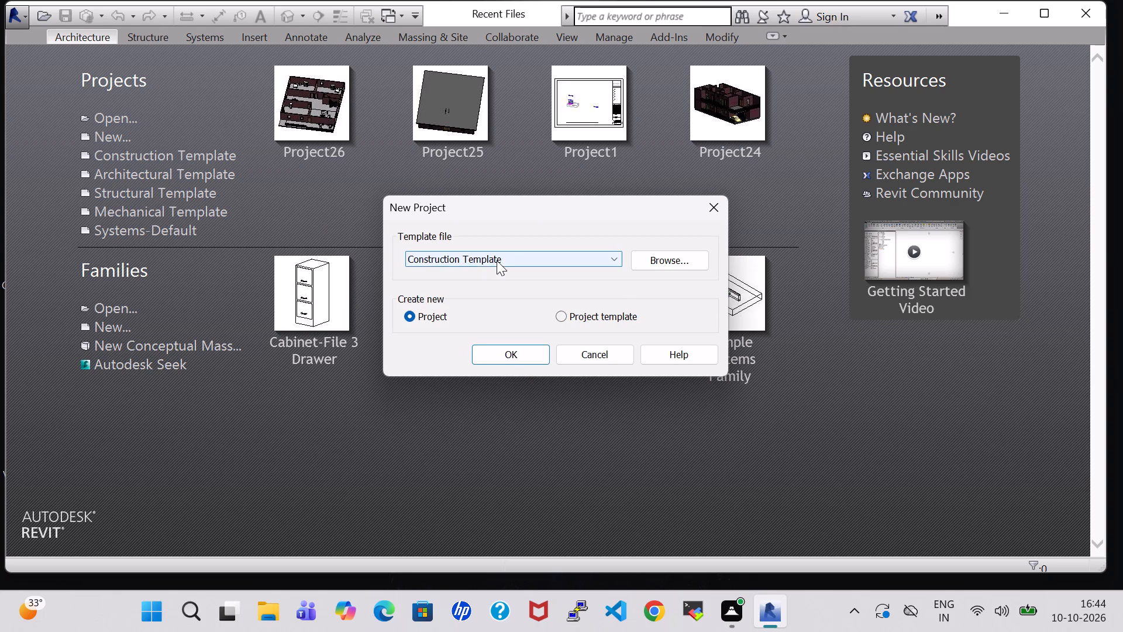
left_click(497, 260)
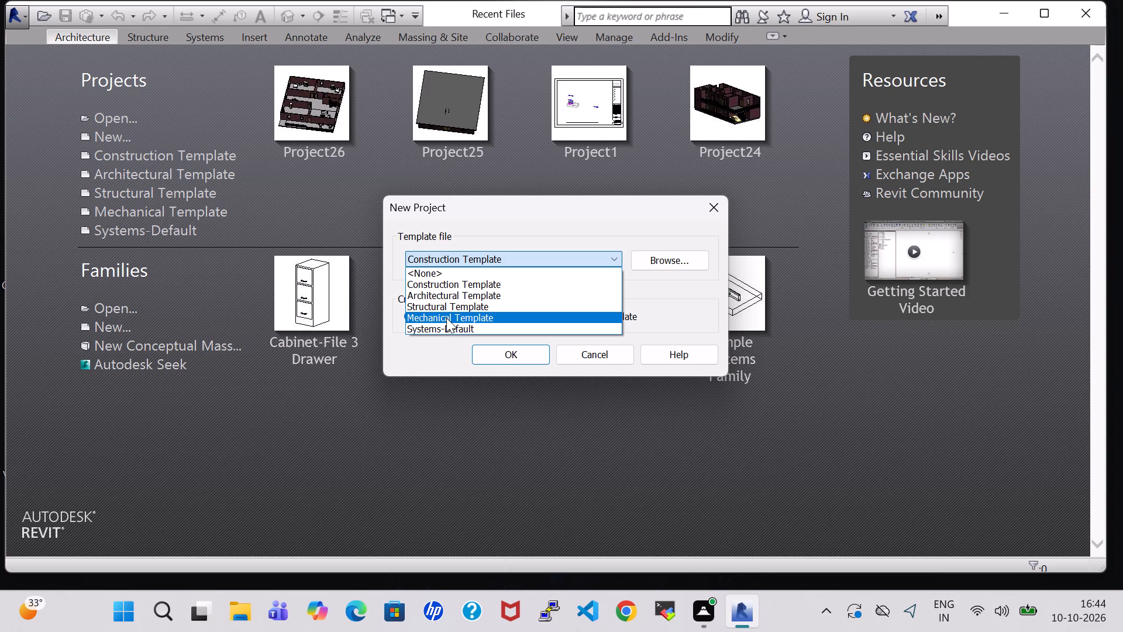
left_click(446, 293)
left_click(504, 356)
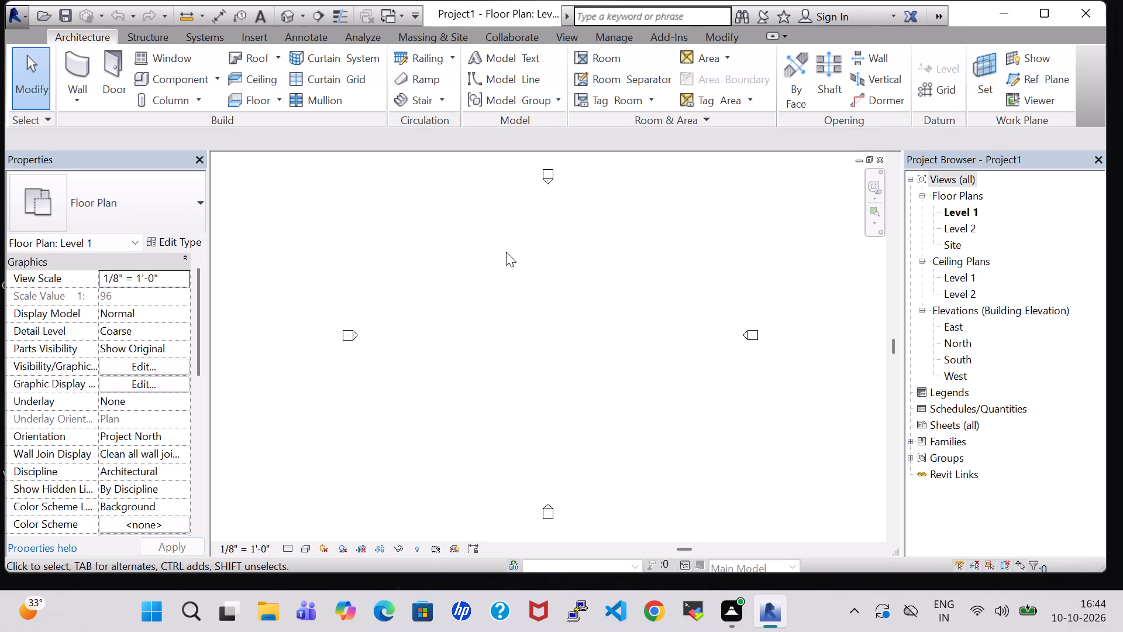
Draw a horizontal Generic - 8" wall about 45'-9" long on Level 1 as the north wall, with a 10' unconnected height.
left_click(68, 56)
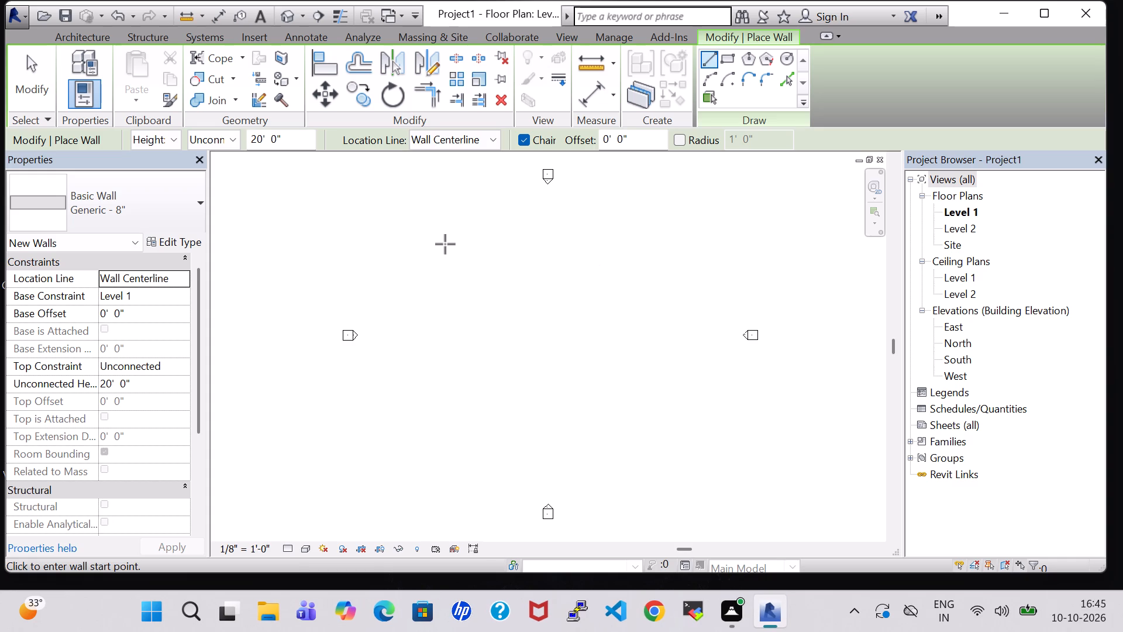
scroll(445, 244, "down", 2)
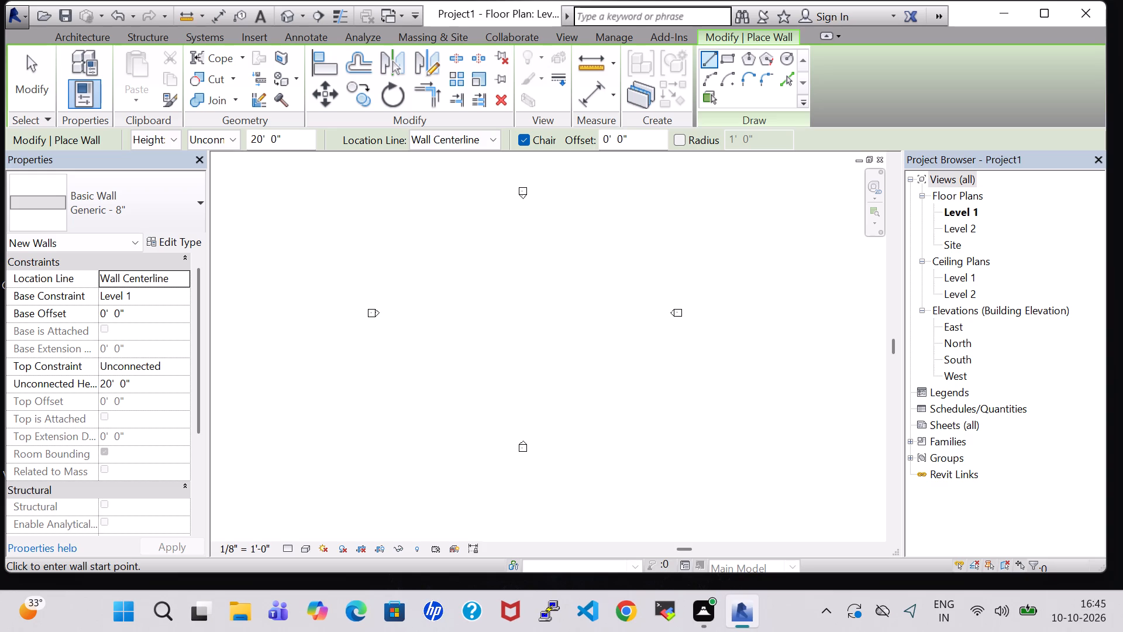
left_click(258, 136)
key("BackSpace")
key("1")
left_click(498, 262)
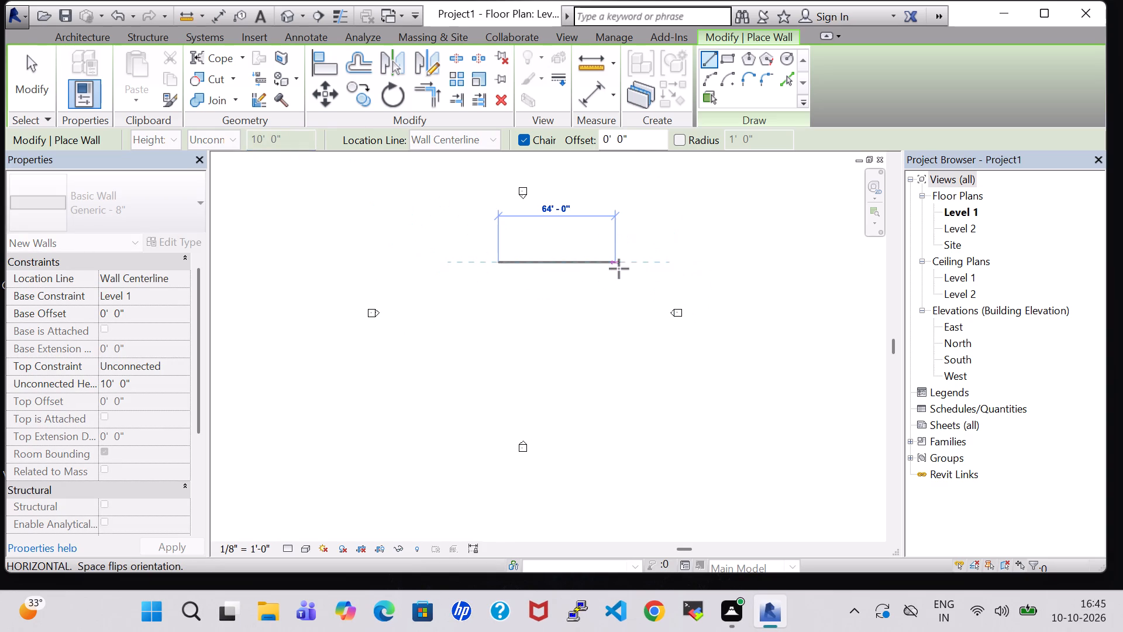
scroll(619, 269, "up", 5)
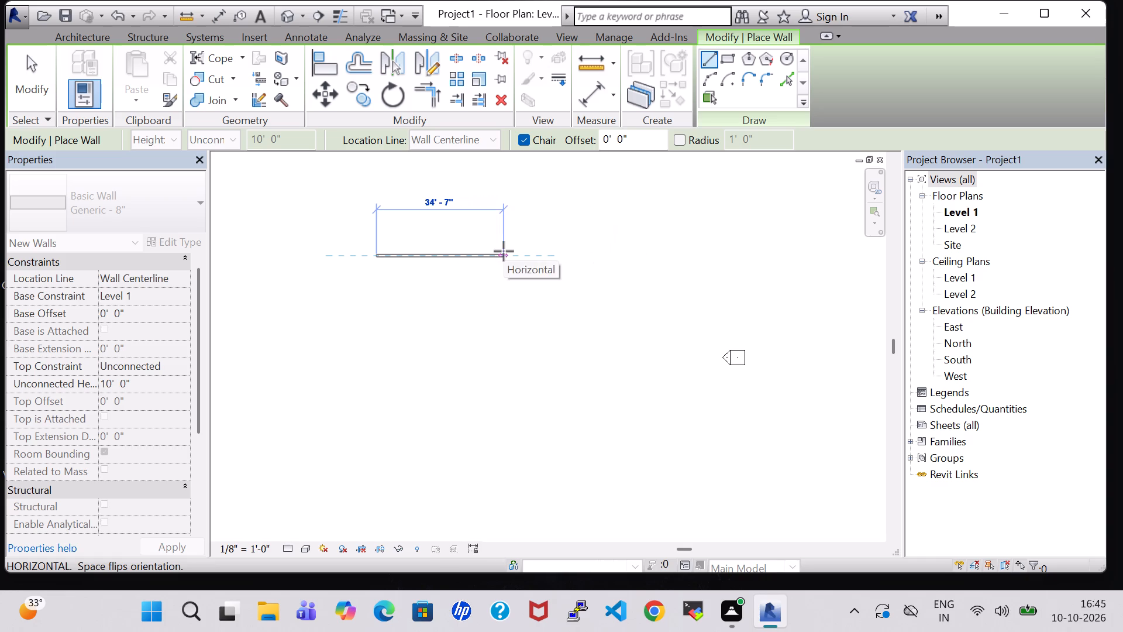
left_click(545, 256)
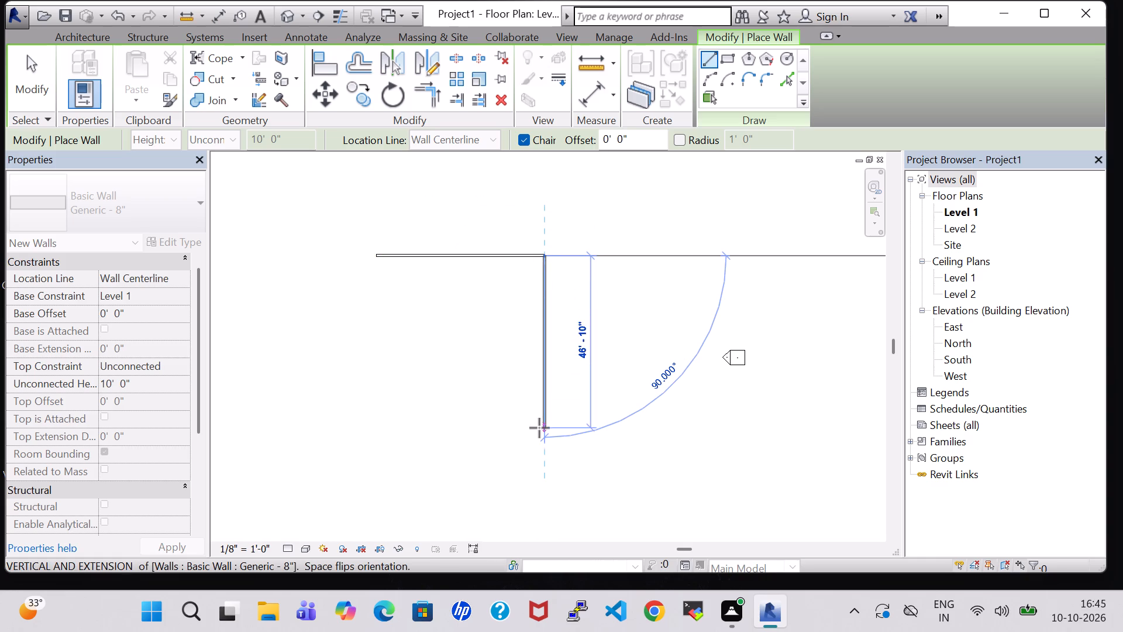
Continue the wall chain south from the first wall's east end for about 71' to form the east wall.
scroll(539, 430, "down", 2)
middle_click_drag(539, 432, 560, 355)
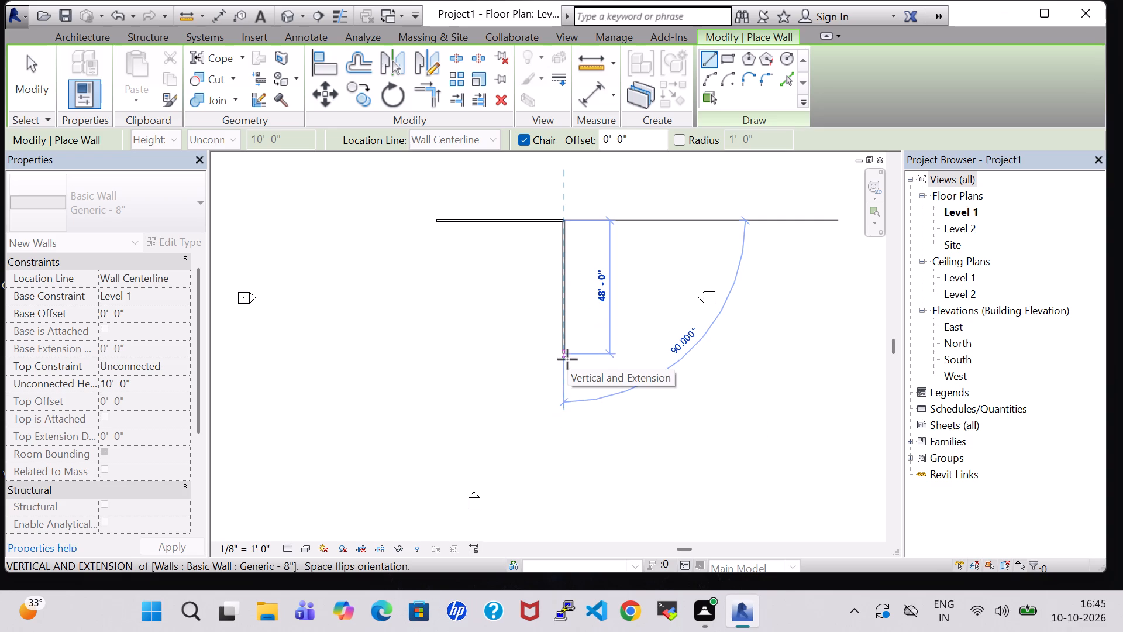
scroll(570, 387, "down", 1)
middle_click(570, 387)
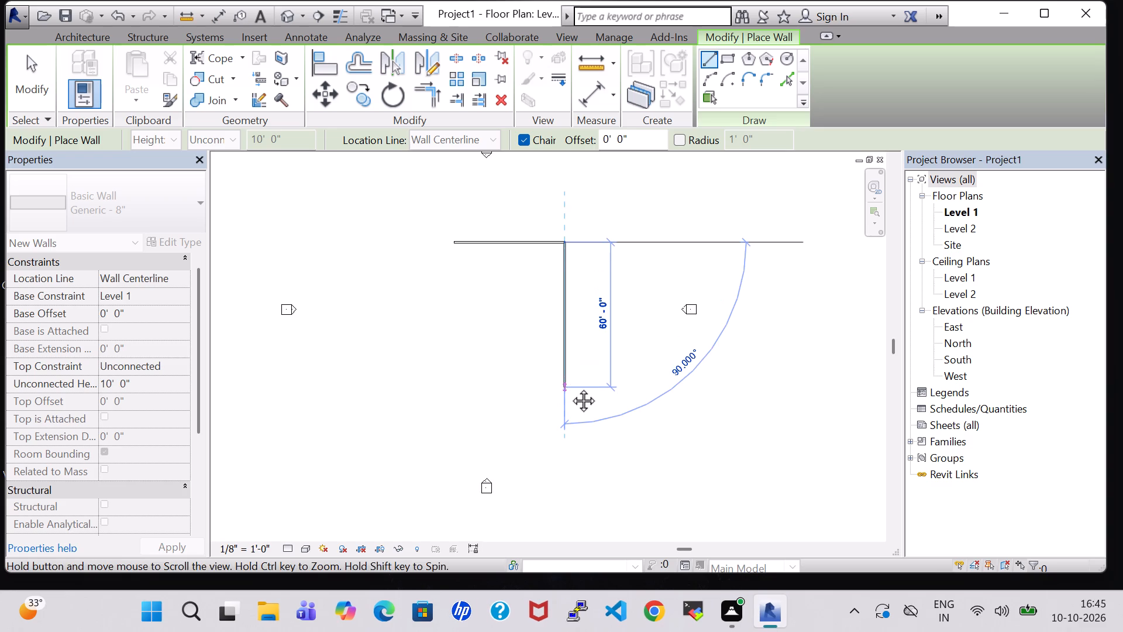
scroll(570, 387, "down", 1)
middle_click_drag(570, 444, 570, 411)
scroll(570, 411, "up", 4)
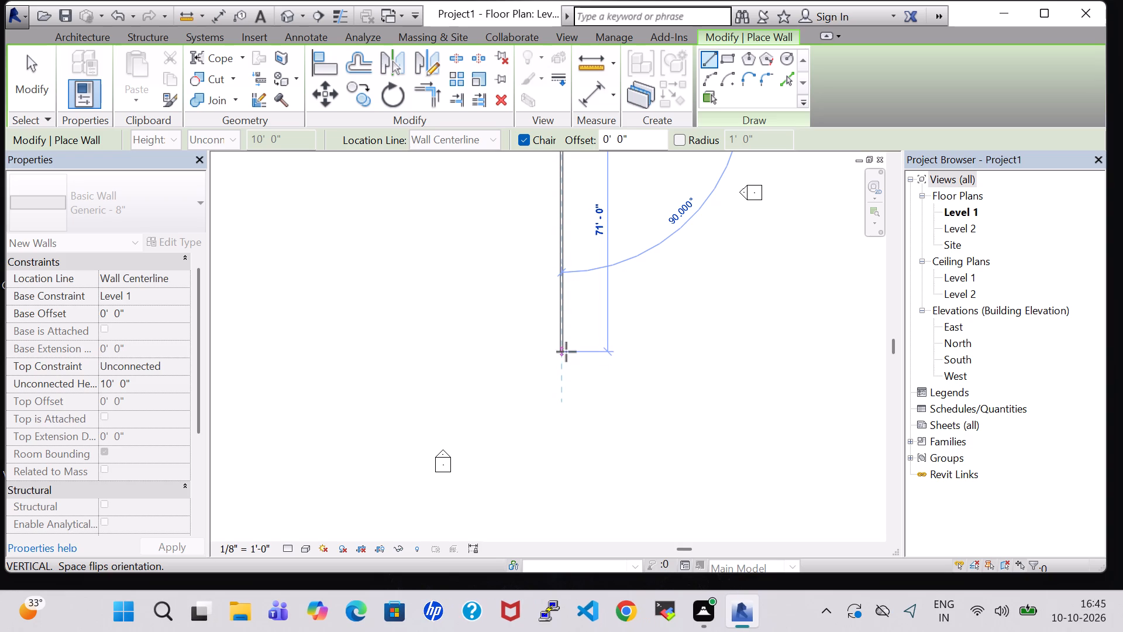
left_click(566, 352)
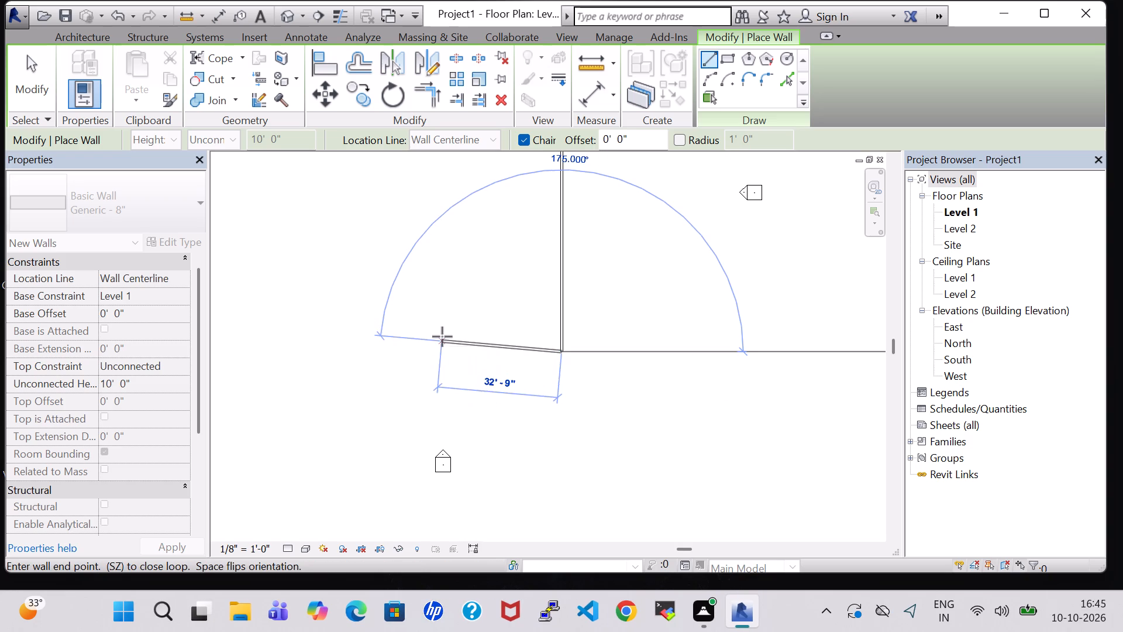
Complete the rectangular outline with a south wall about 45'-9" long and a west wall closing at the starting corner.
scroll(408, 345, "down", 4)
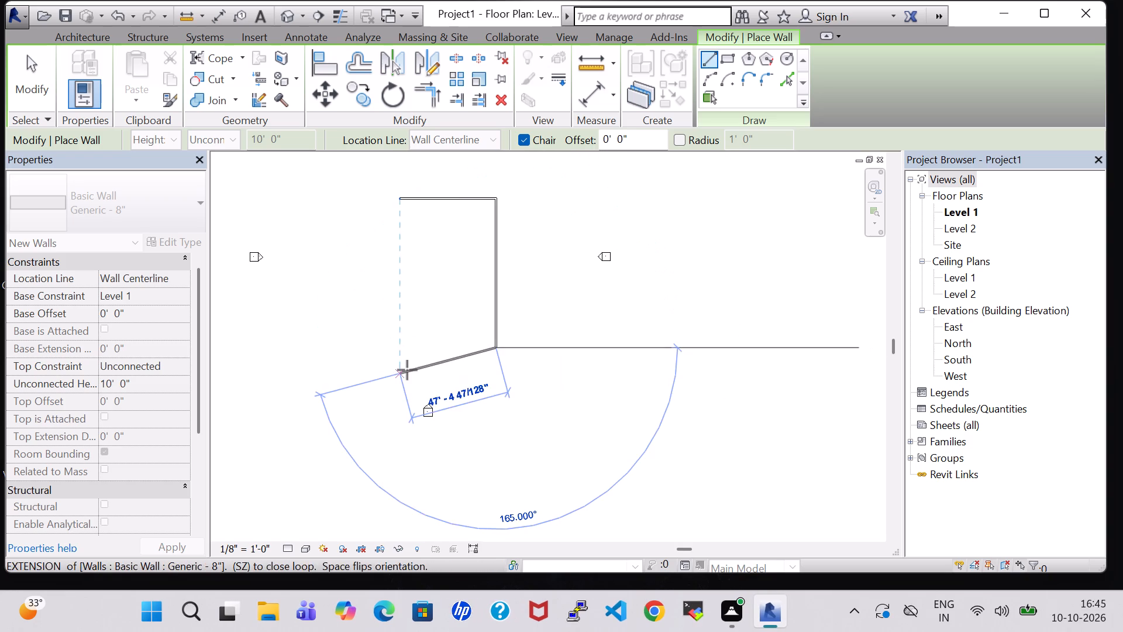
left_click(398, 352)
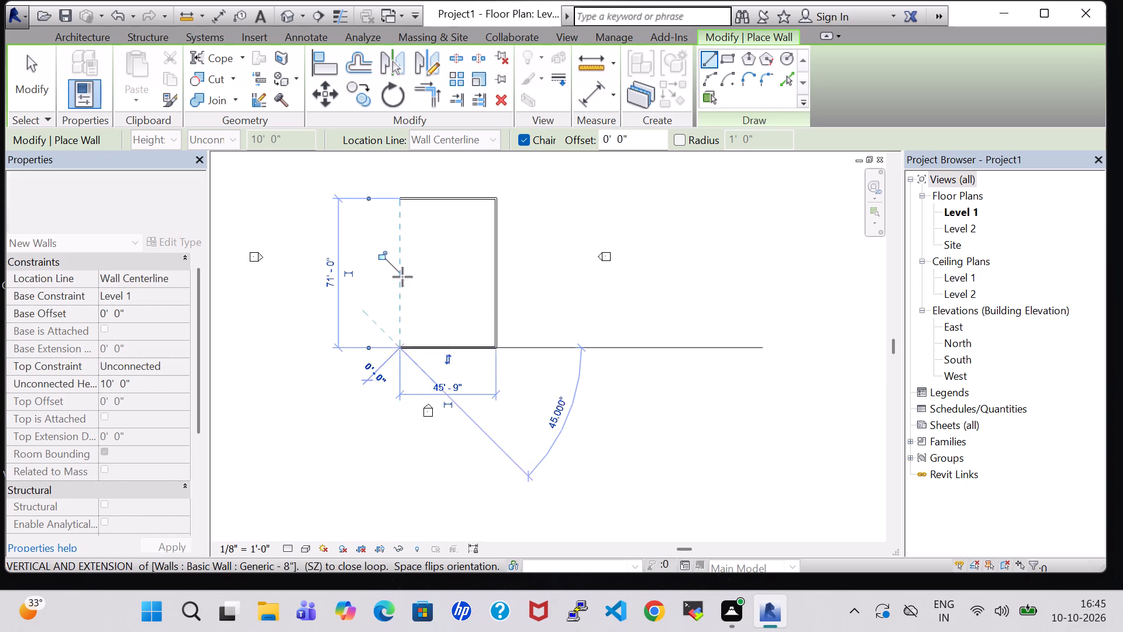
scroll(401, 204, "up", 4)
left_click(401, 197)
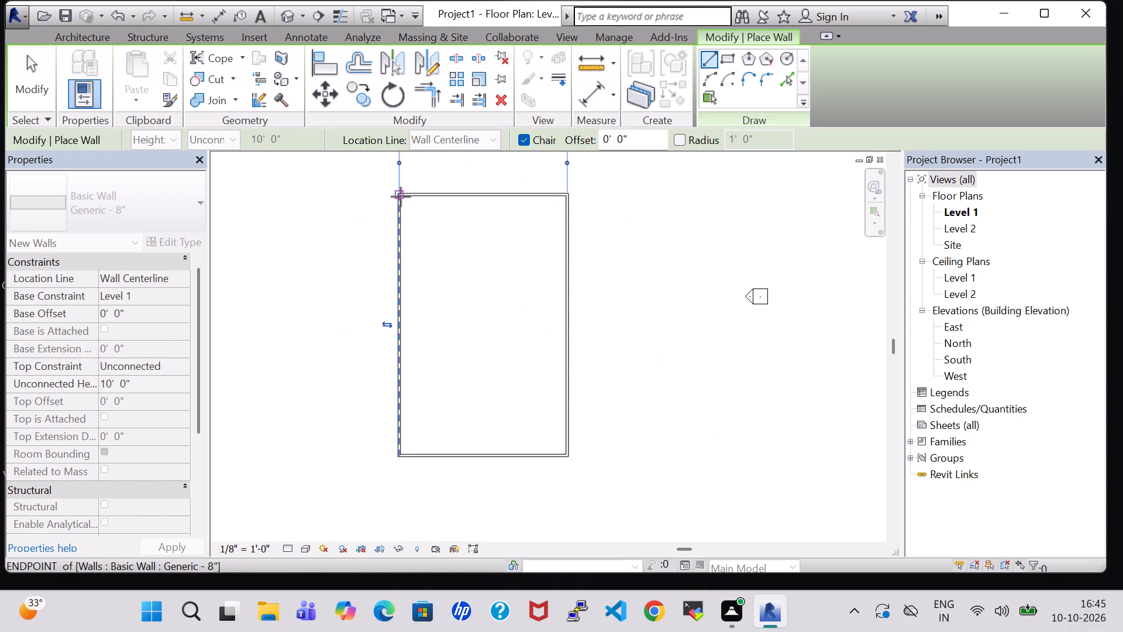
key("Escape")
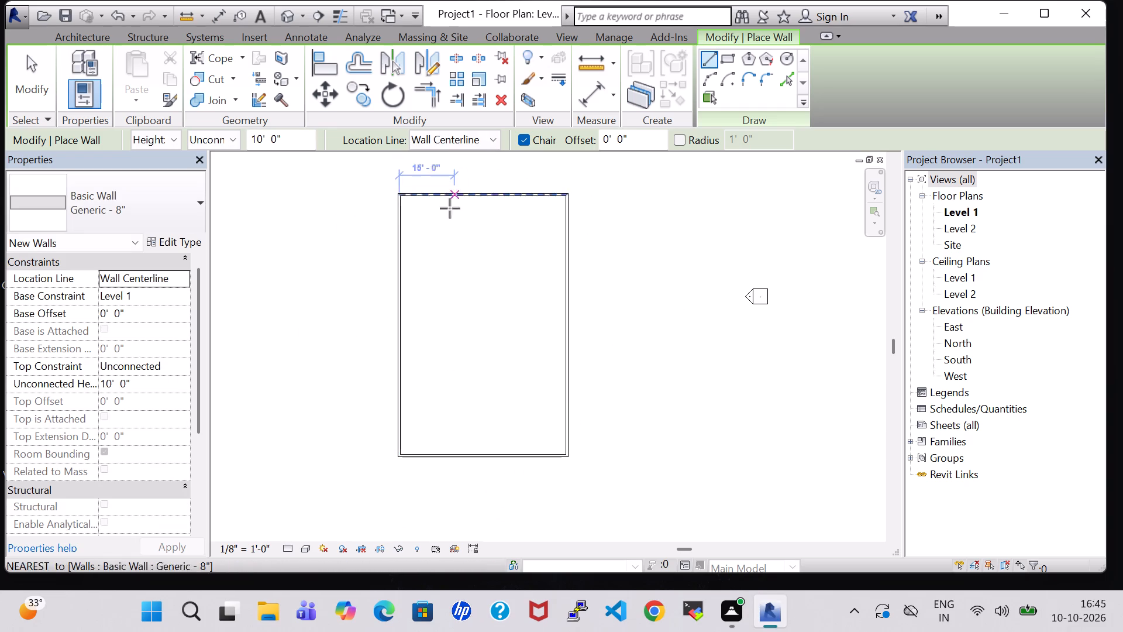
Draw two north-south partition walls about 71' long between the north and south walls, one near mid-width and one farther east.
middle_click_drag(444, 279, 491, 299)
scroll(491, 299, "up", 1)
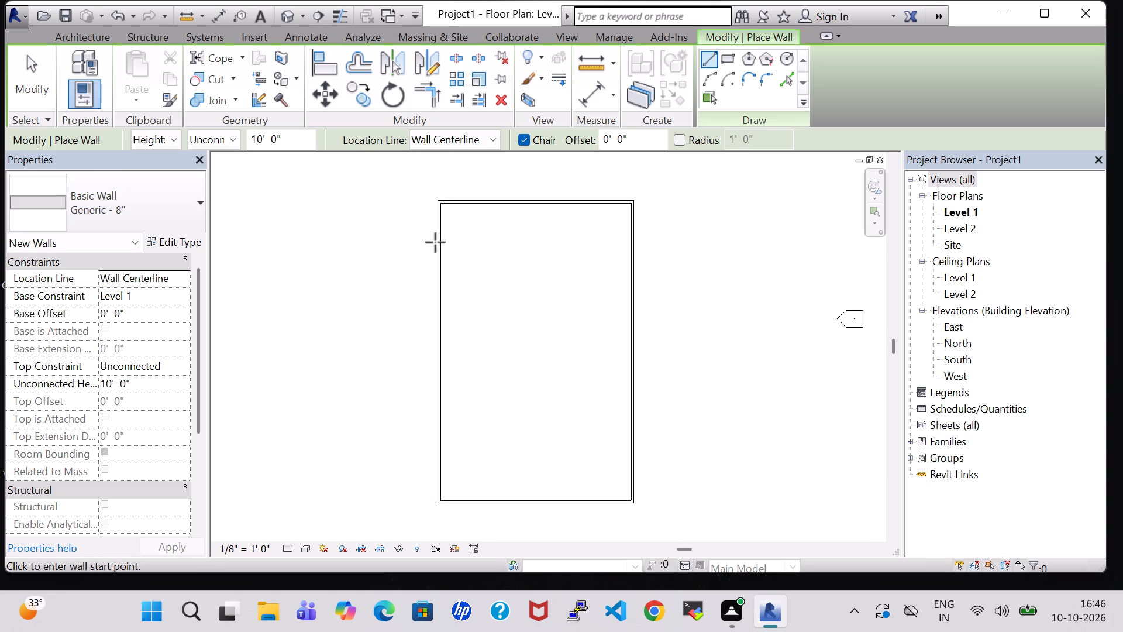
left_click(85, 42)
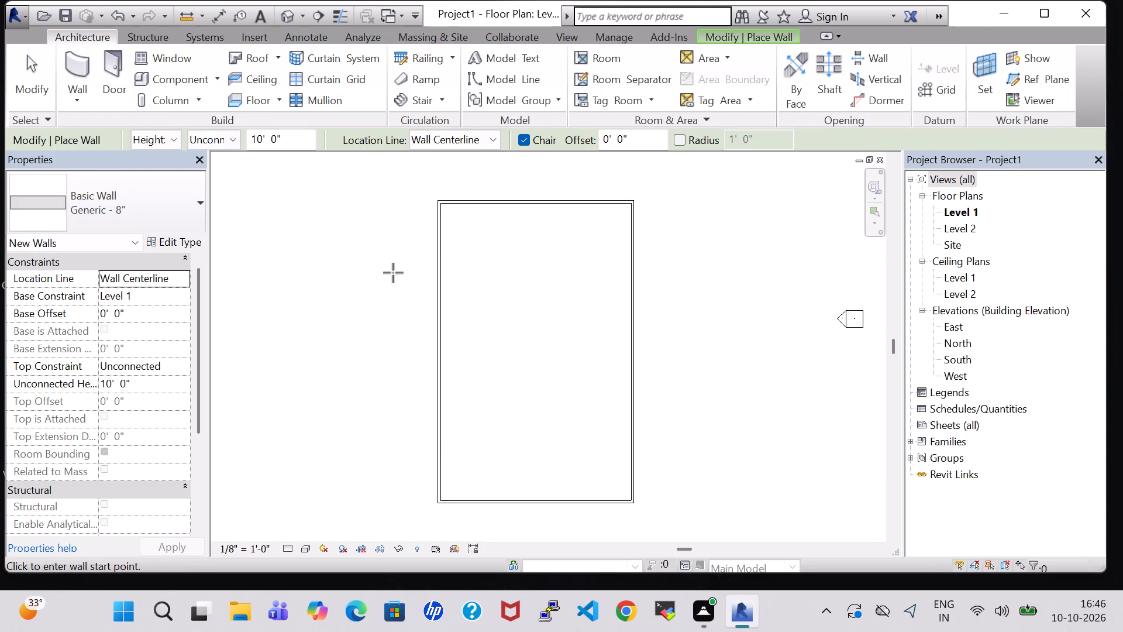
left_click(525, 500)
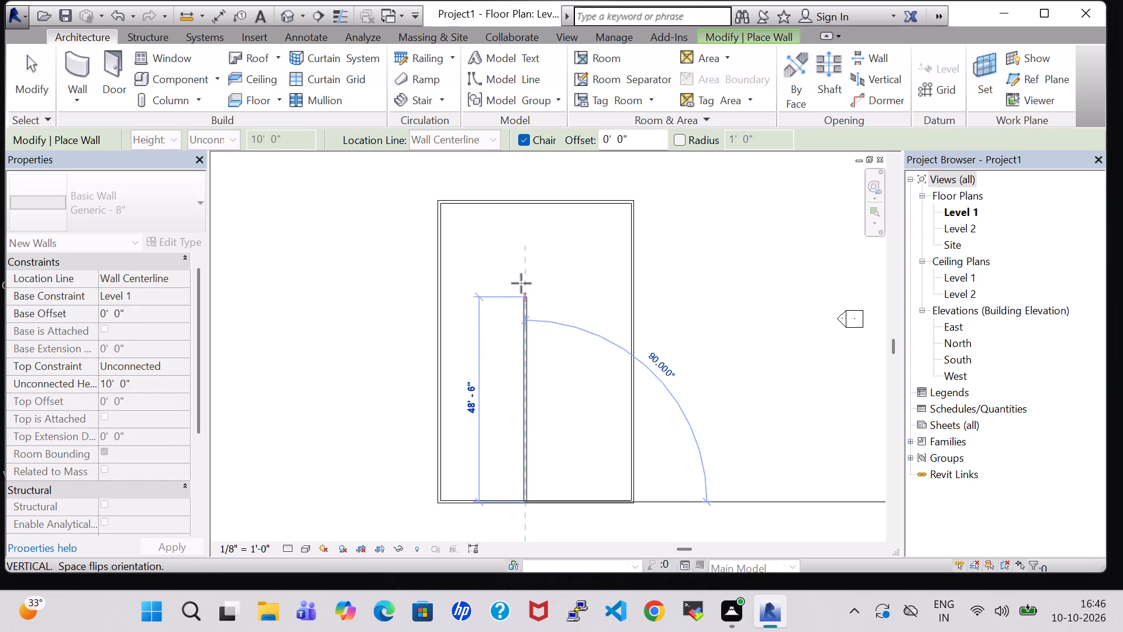
left_click(518, 199)
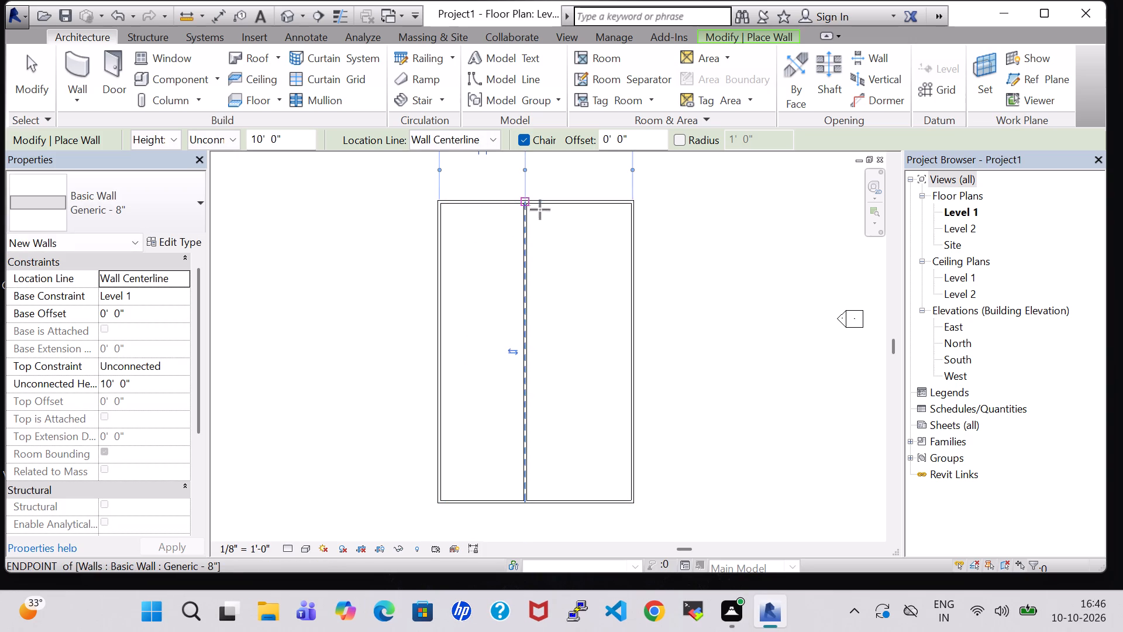
left_click(568, 205)
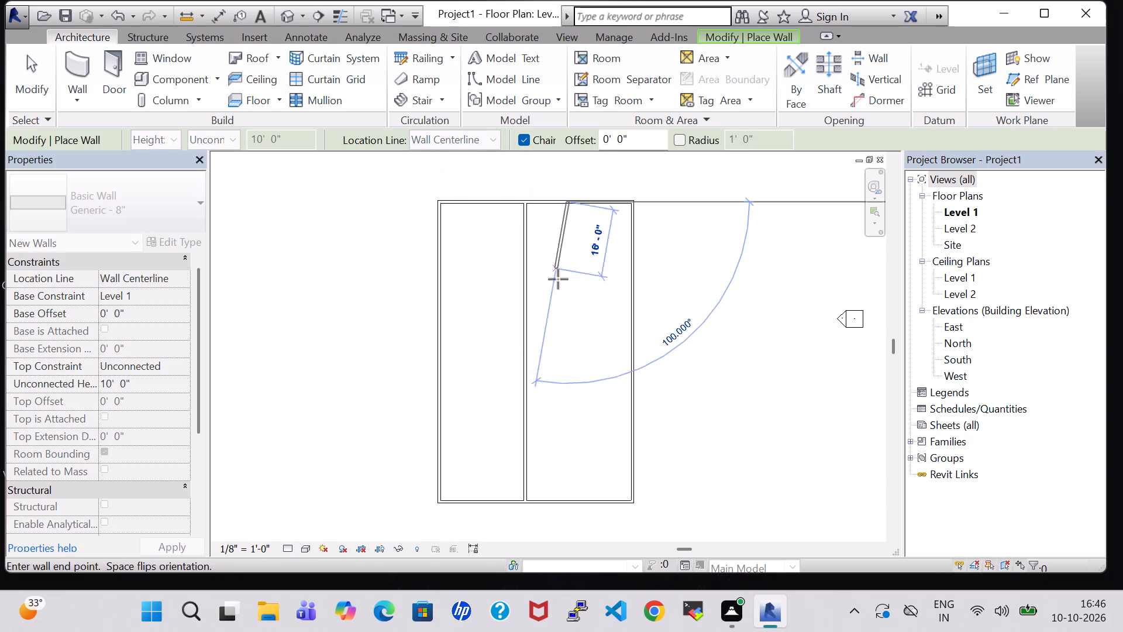
left_click(572, 501)
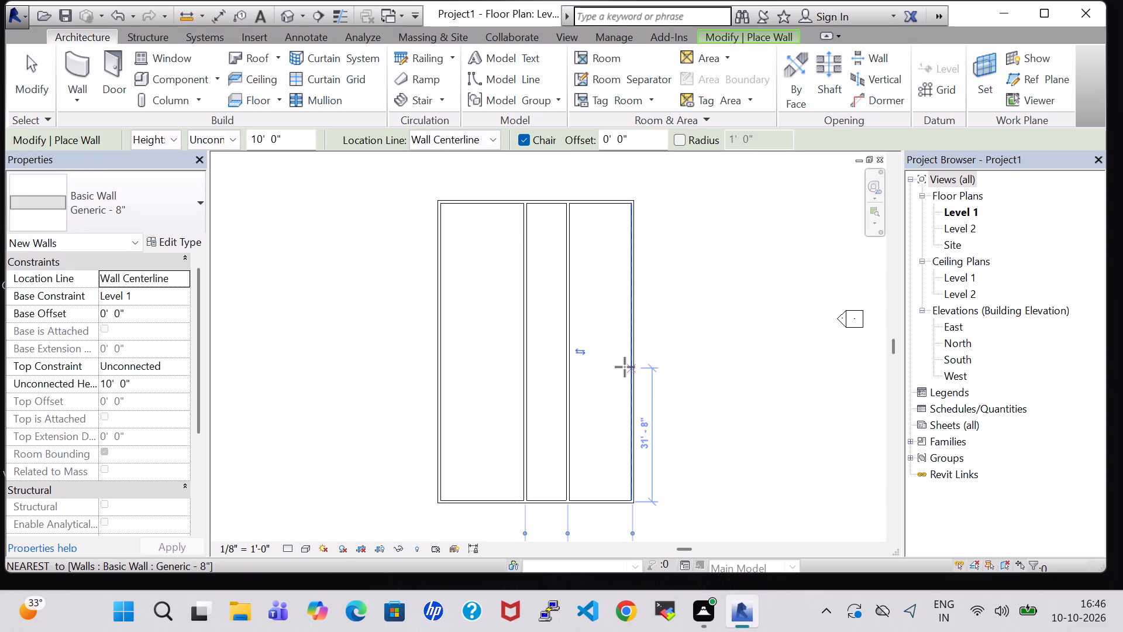
key("Escape")
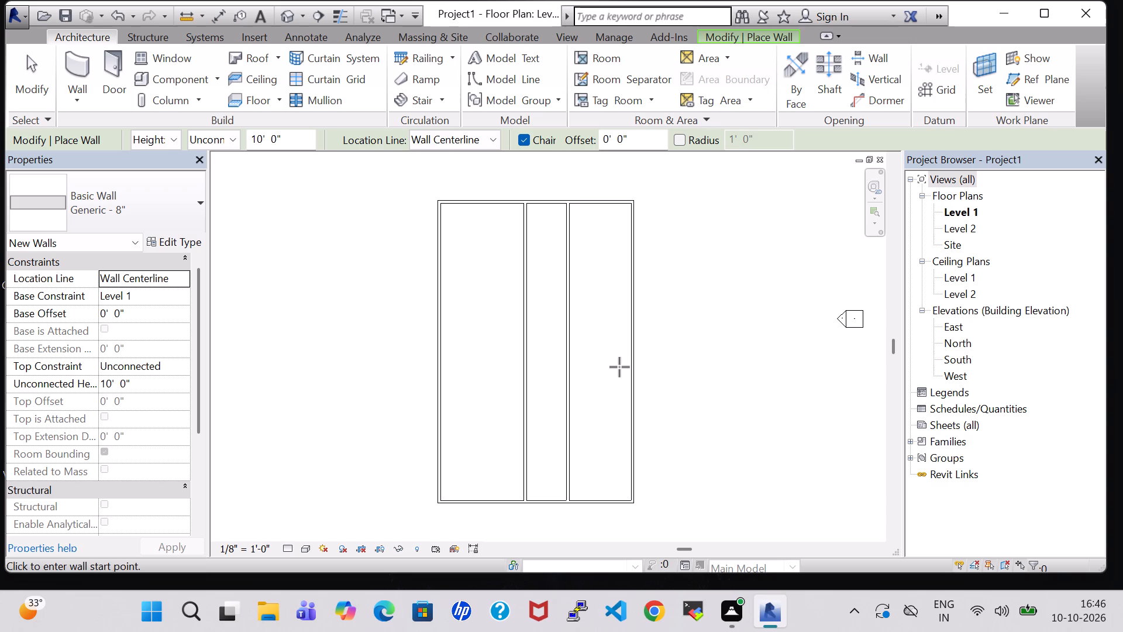
Draw a horizontal partition about 25'-5" long from the east wall to the westernmost partition, about 20'-10" above the south wall.
scroll(613, 415, "up", 3)
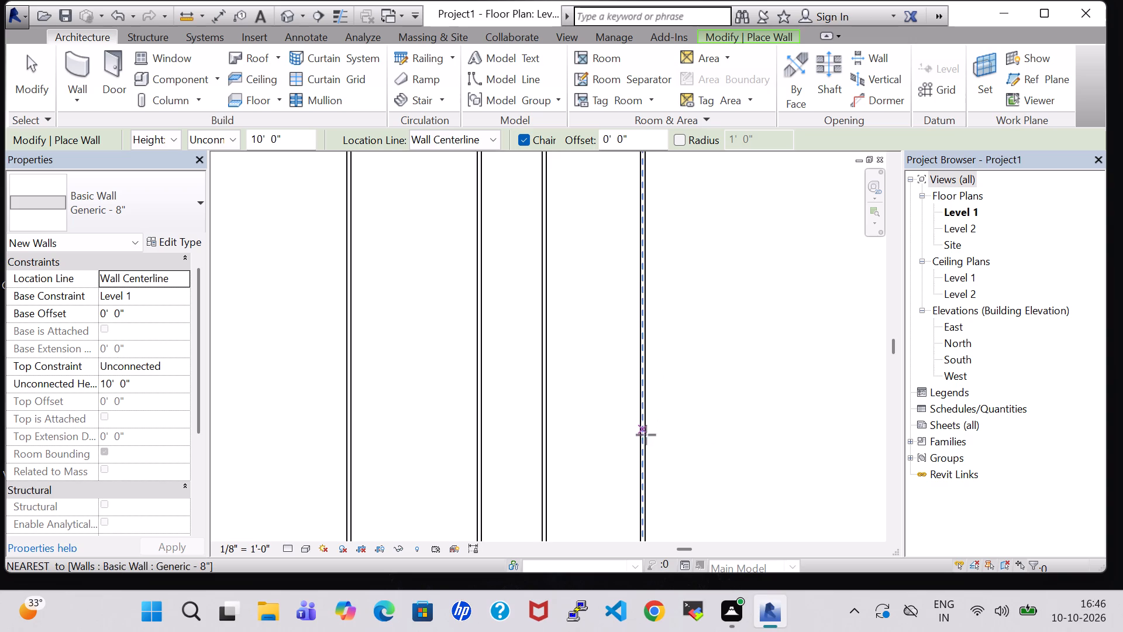
scroll(643, 435, "down", 2)
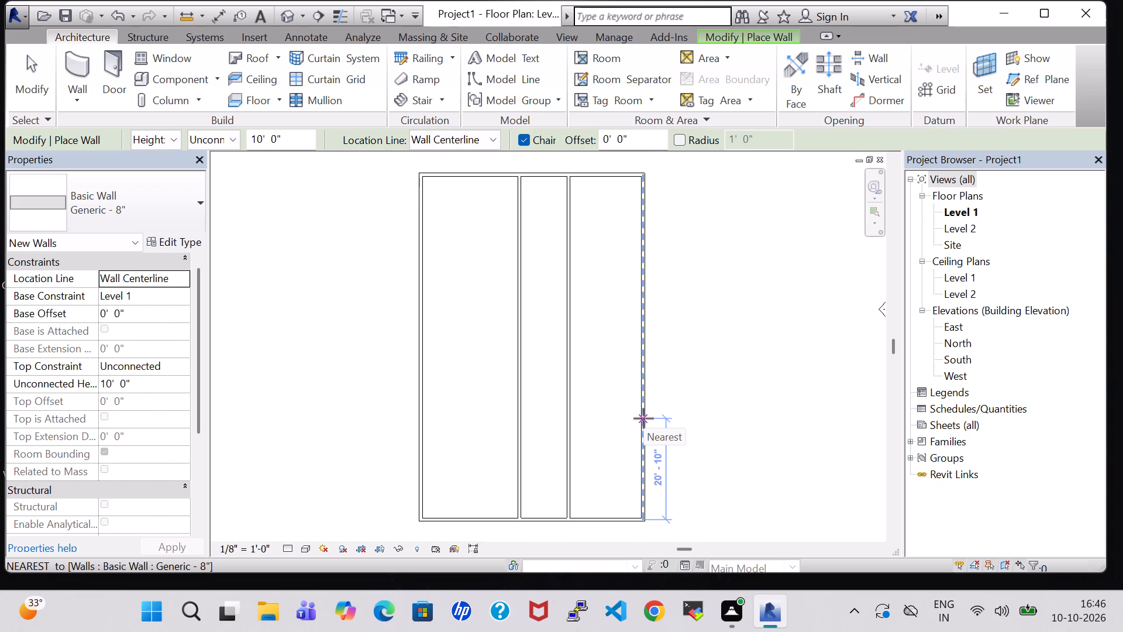
left_click(643, 418)
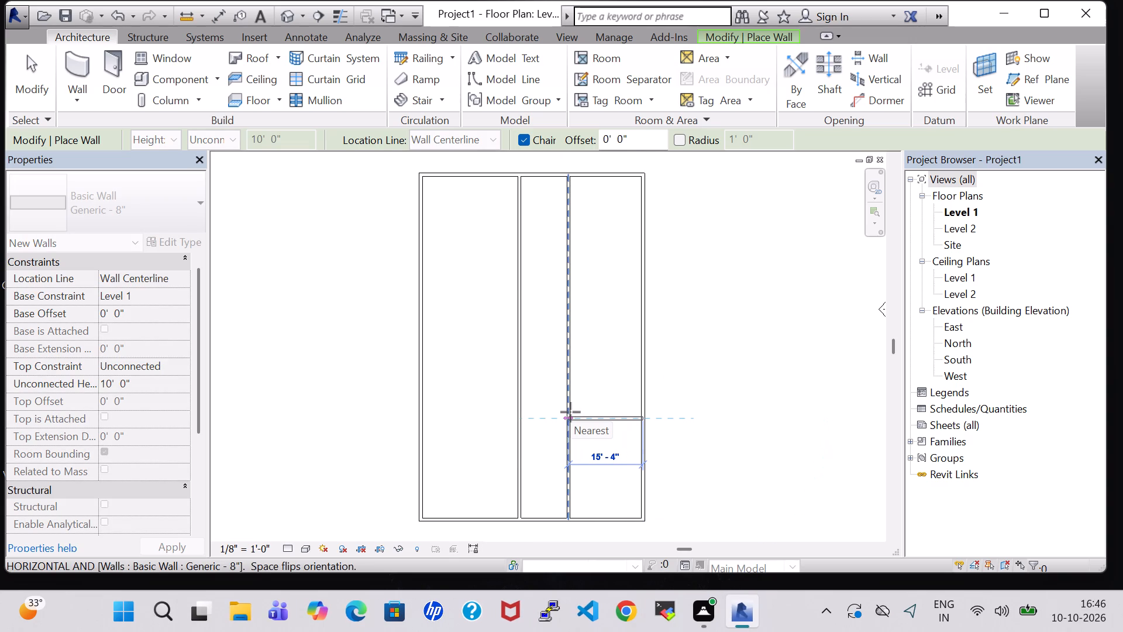
left_click(521, 417)
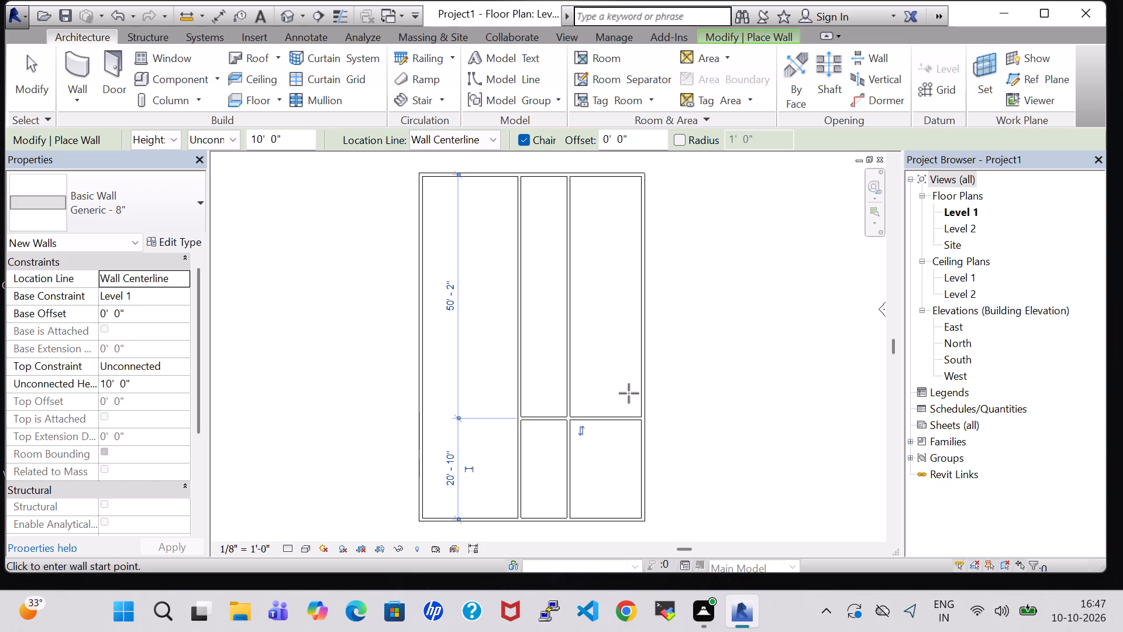
Draw a vertical partition in the east bay from the cross wall to the north wall, making its first segment about 8'-8" long.
left_click(611, 418)
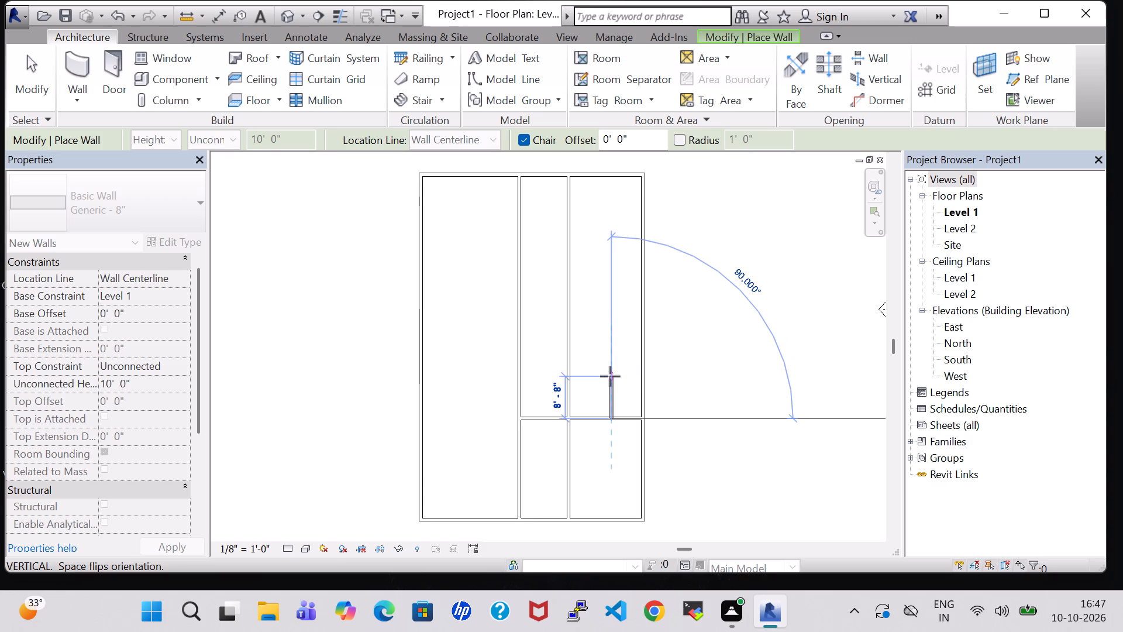
left_click(610, 376)
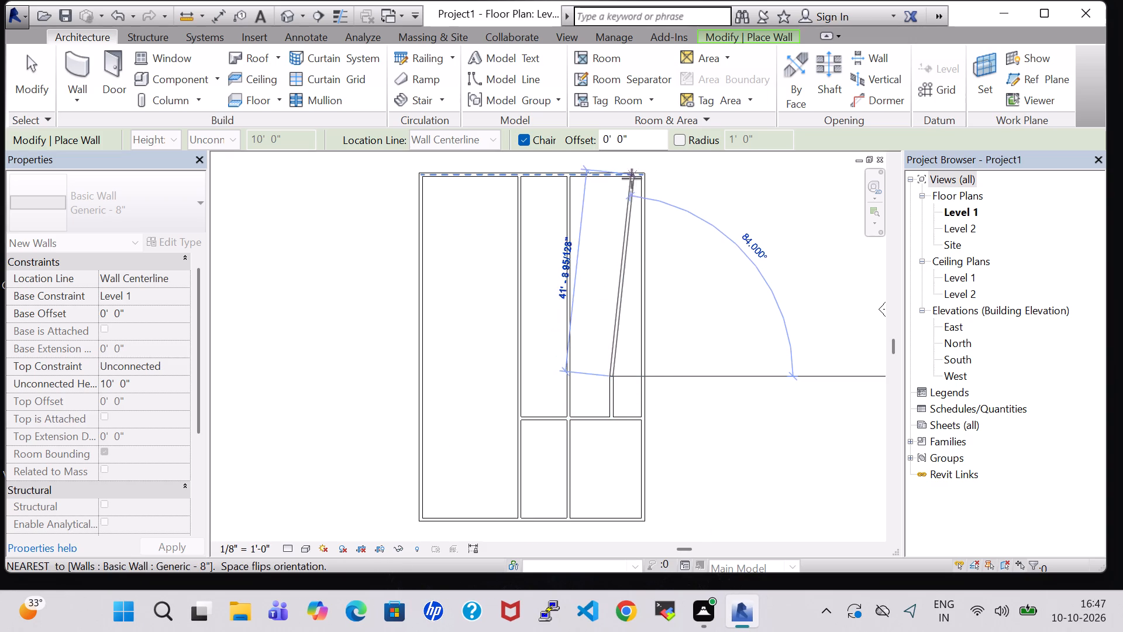
left_click(614, 180)
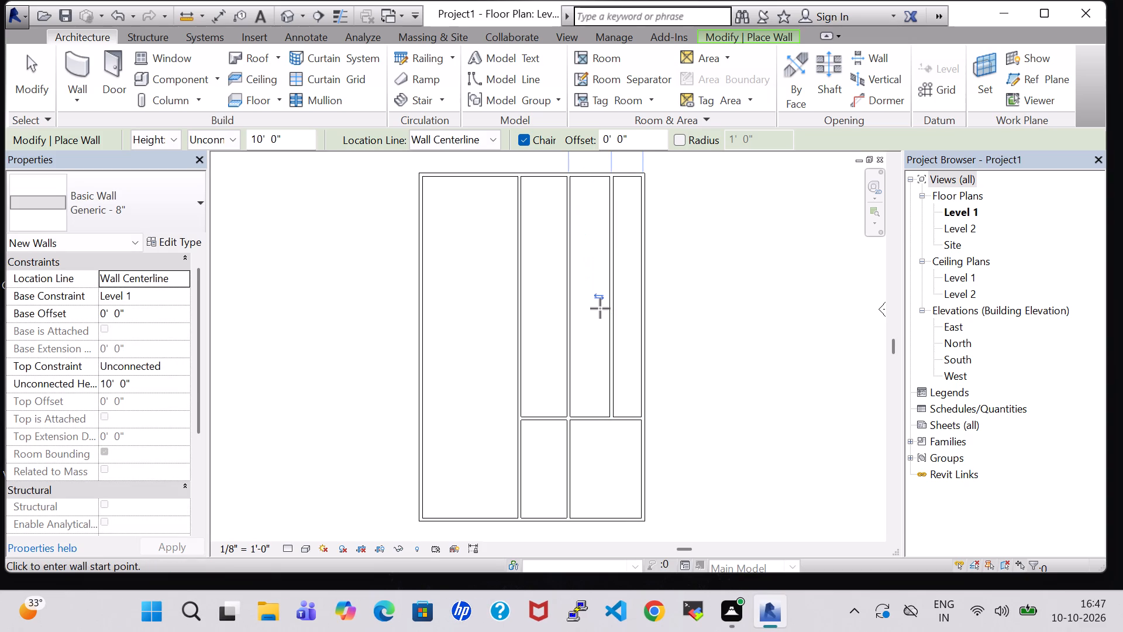
Draw a horizontal partition from the easternmost partition to the west wall, about 4'-4" below the north wall, and end the wall chain.
left_click(611, 195)
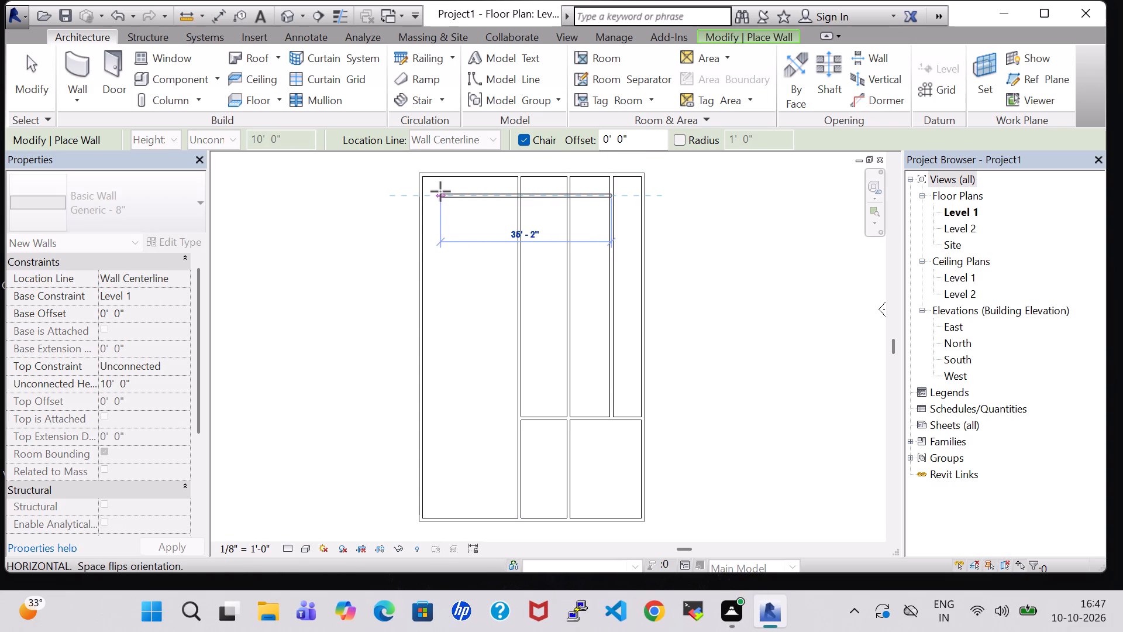
left_click(420, 192)
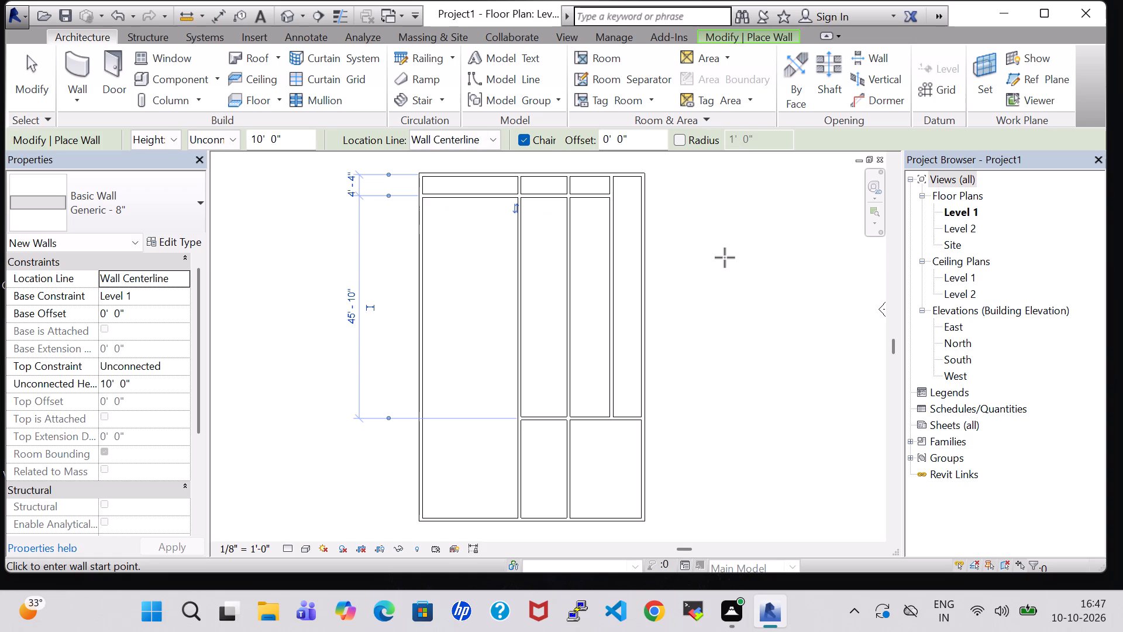
scroll(749, 318, "up", 1)
middle_click_drag(749, 318, 831, 353)
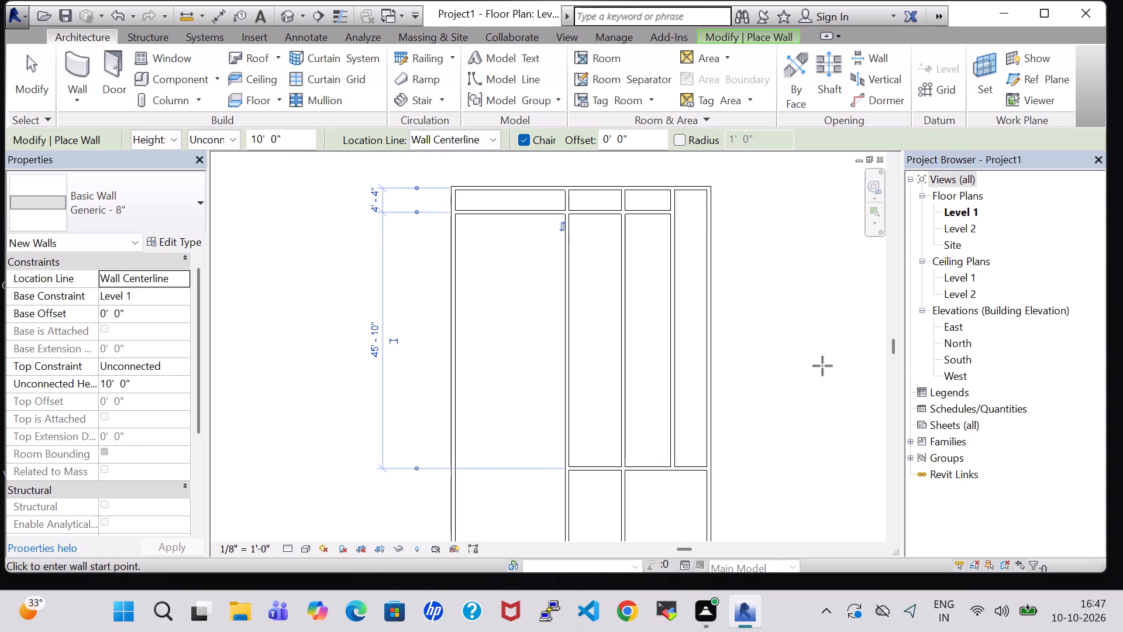
key("Escape")
middle_click_drag(779, 287, 780, 336)
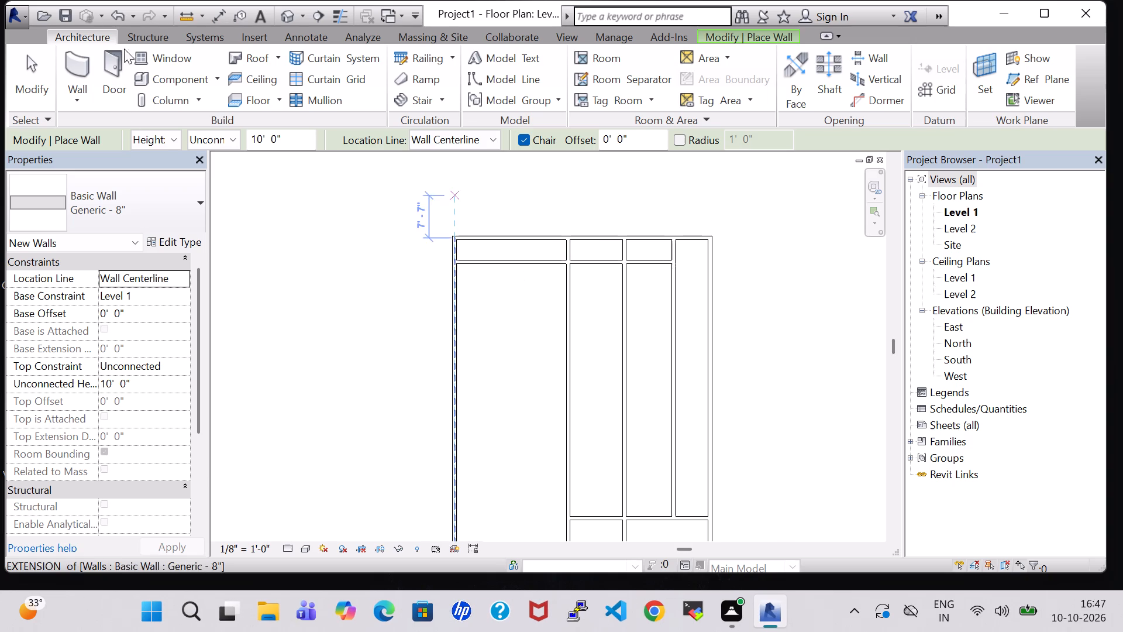
Split the west exterior wall about 3'-10" below the north wall, next to the upper horizontal partition.
key("Escape")
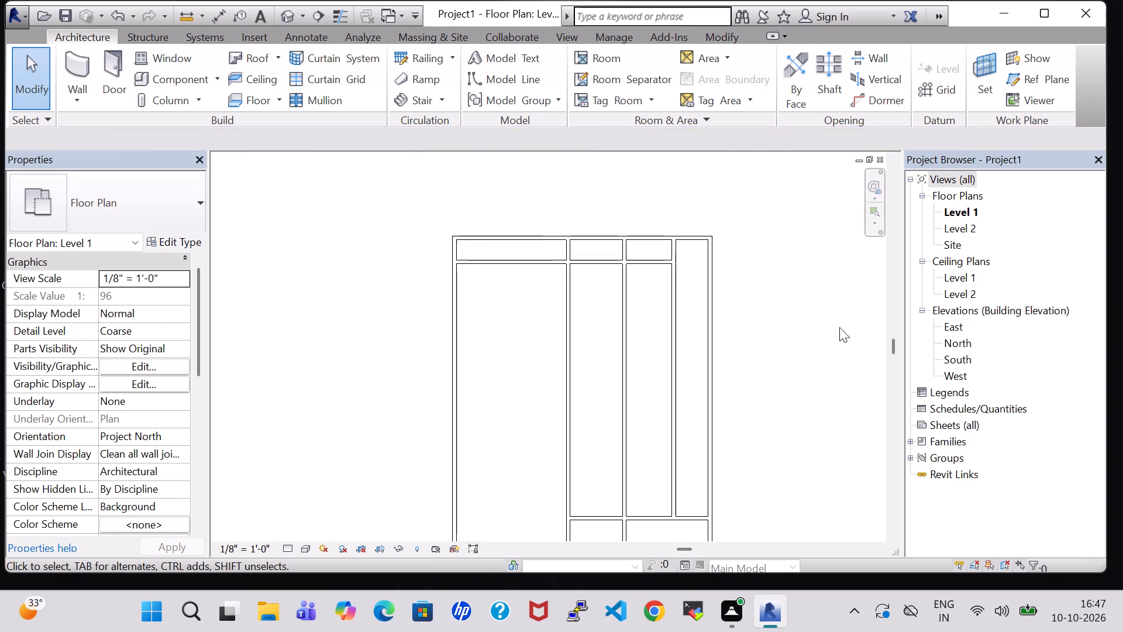
scroll(758, 274, "down", 2)
middle_click_drag(758, 274, 695, 219)
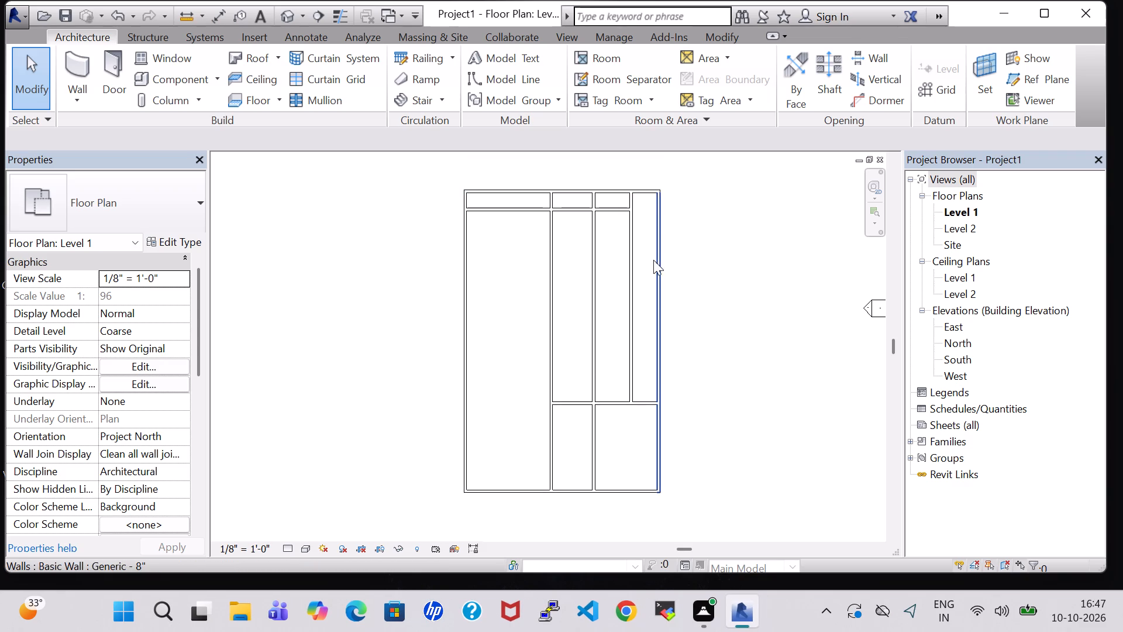
middle_click_drag(737, 289, 750, 335)
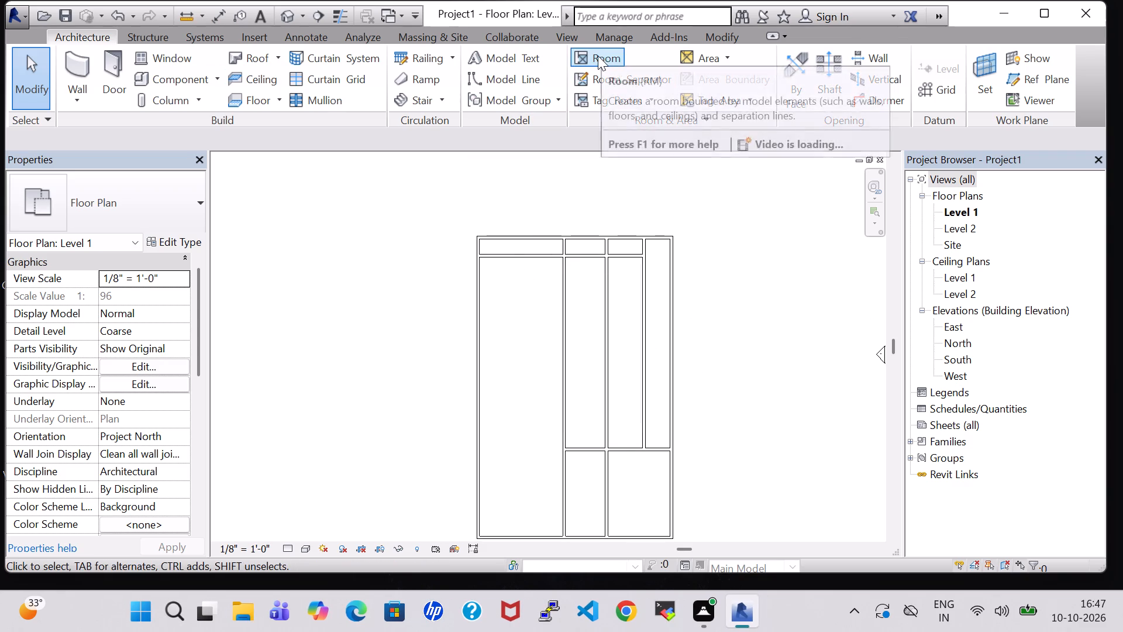
left_click(716, 36)
scroll(523, 292, "up", 5)
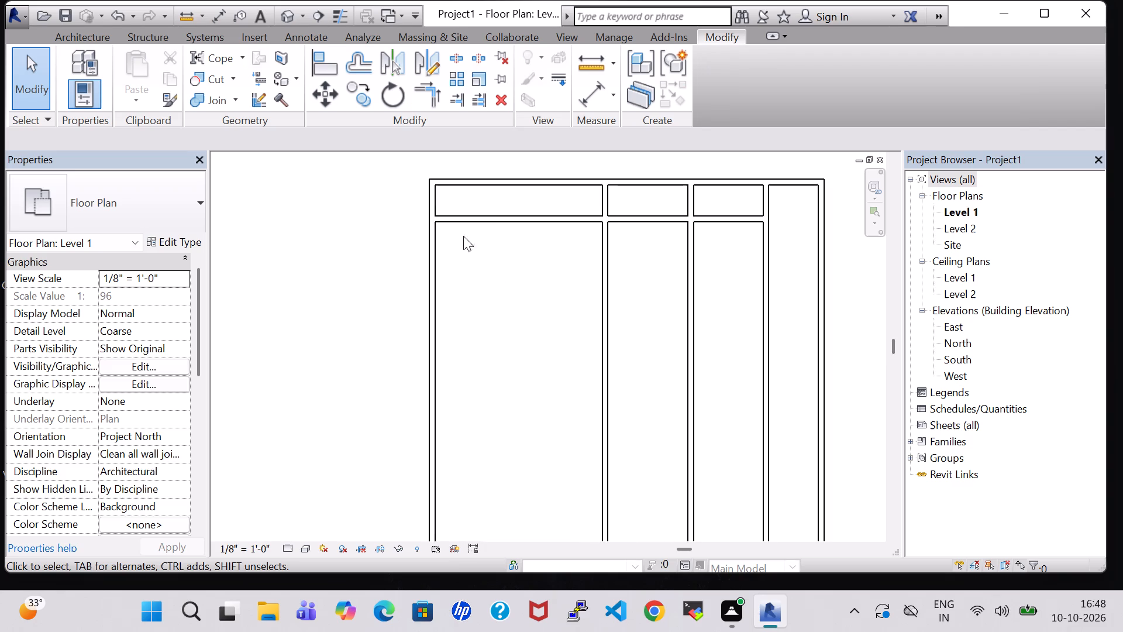
left_click(456, 57)
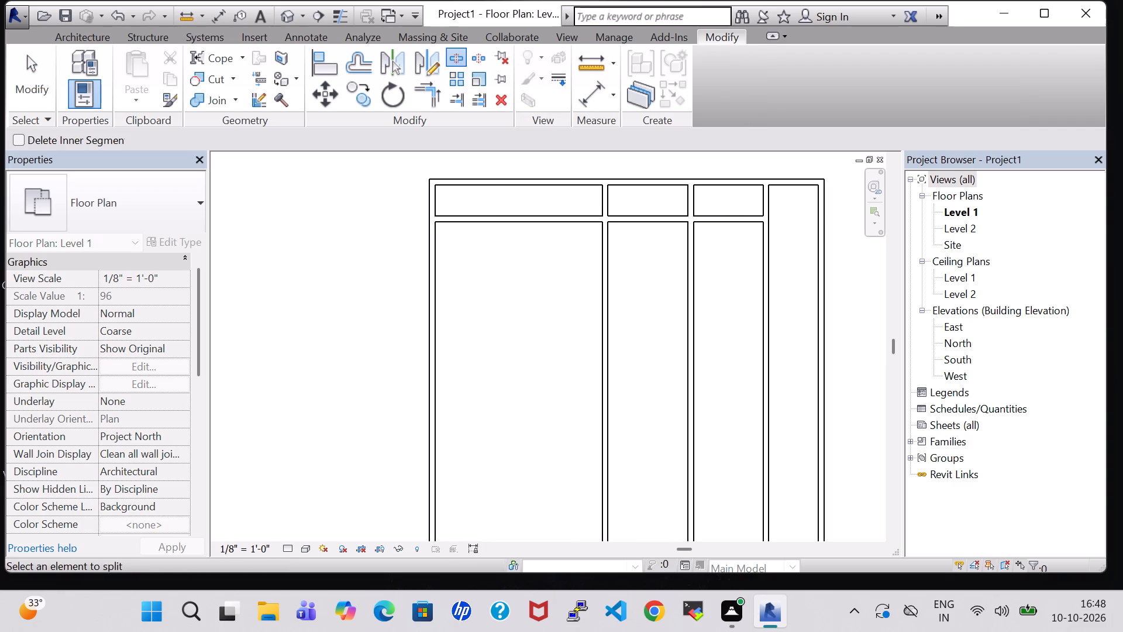
scroll(432, 192, "up", 6)
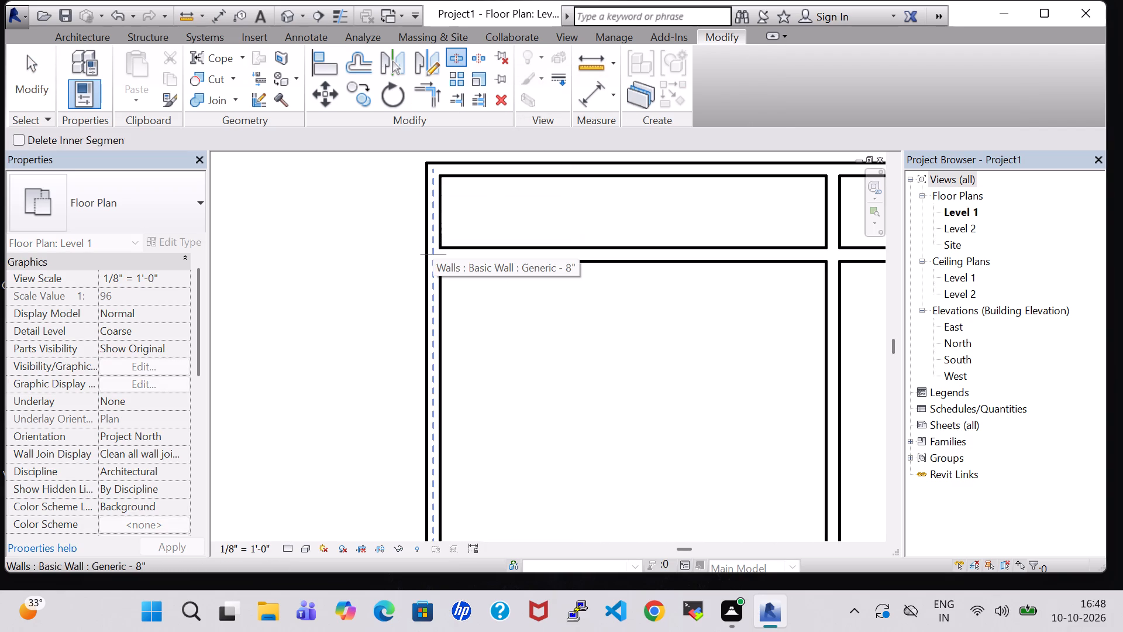
left_click(433, 244)
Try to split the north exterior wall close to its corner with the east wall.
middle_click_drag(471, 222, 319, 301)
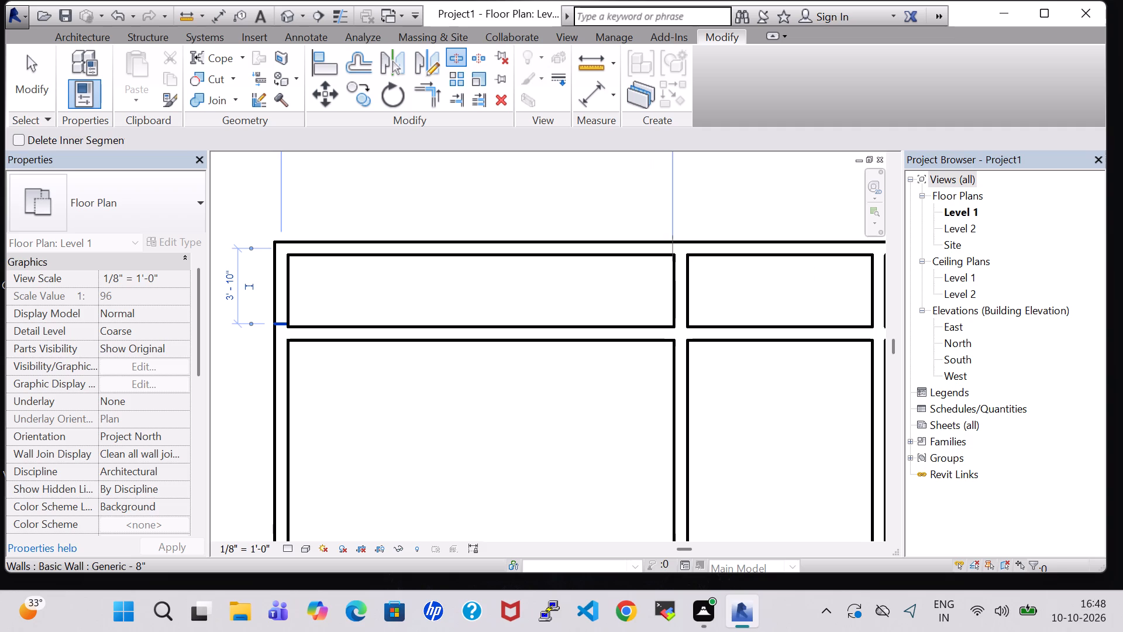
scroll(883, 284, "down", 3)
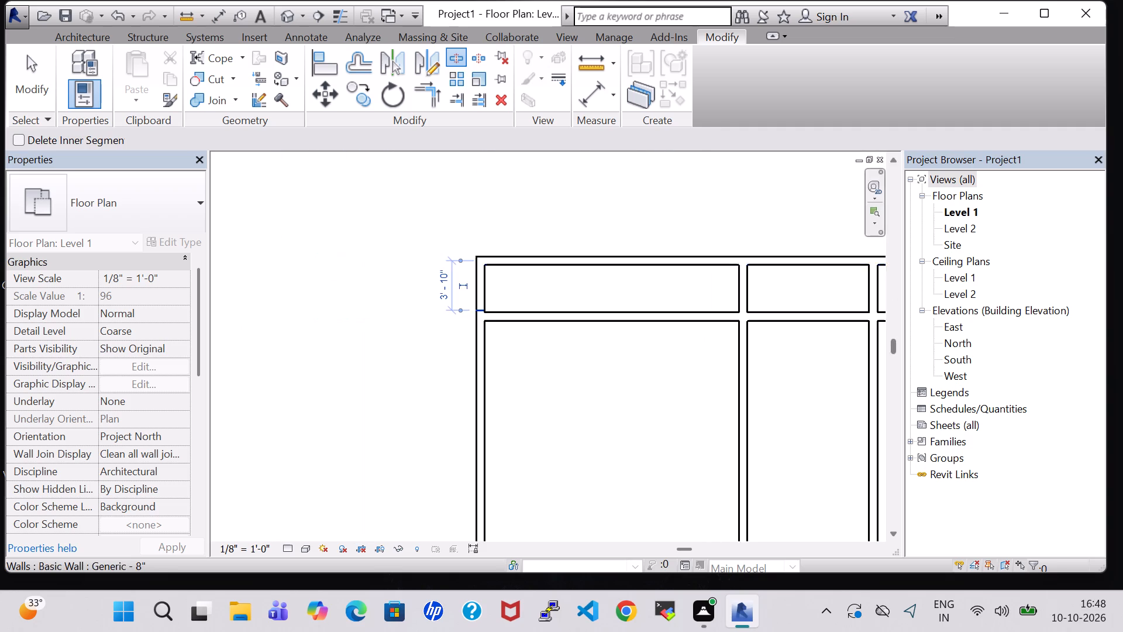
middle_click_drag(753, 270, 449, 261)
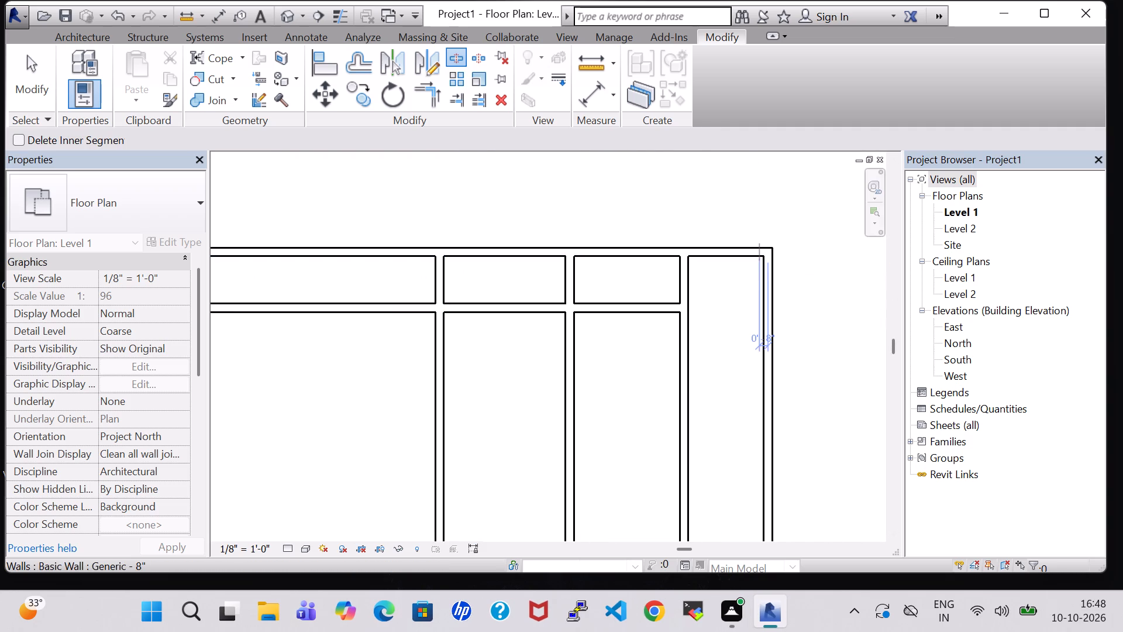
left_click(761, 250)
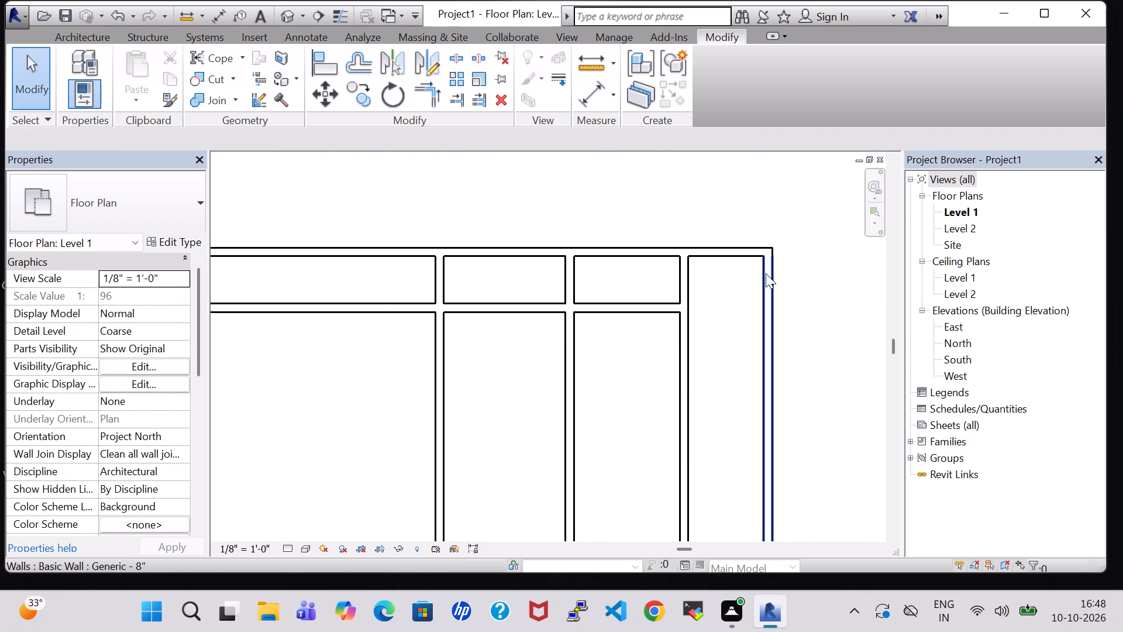
Delete the east and north exterior walls.
left_click(766, 273)
scroll(766, 274, "down", 4)
scroll(808, 329, "down", 2)
middle_click_drag(808, 329, 770, 288)
scroll(770, 288, "down", 2)
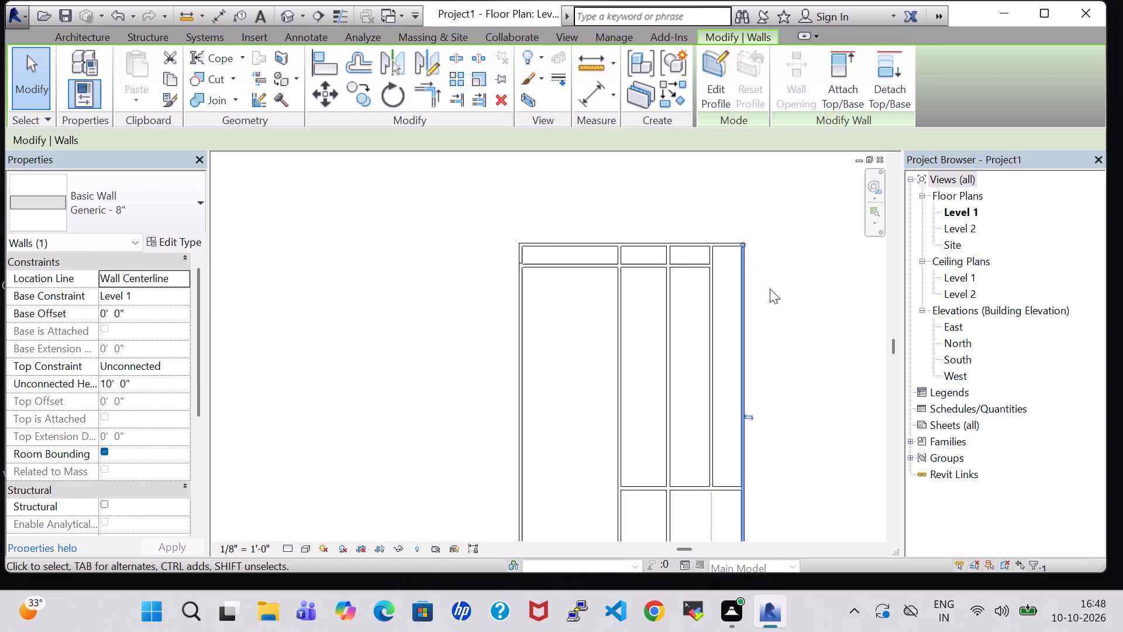
scroll(770, 288, "down", 1)
middle_click_drag(770, 288, 693, 251)
key("Delete")
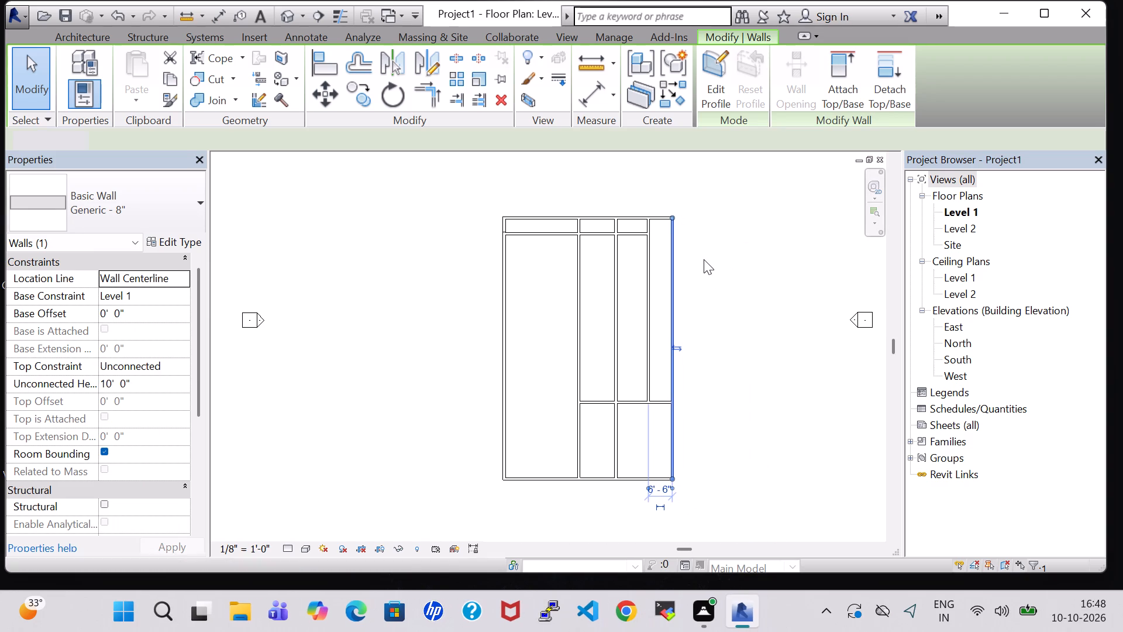
left_click(659, 212)
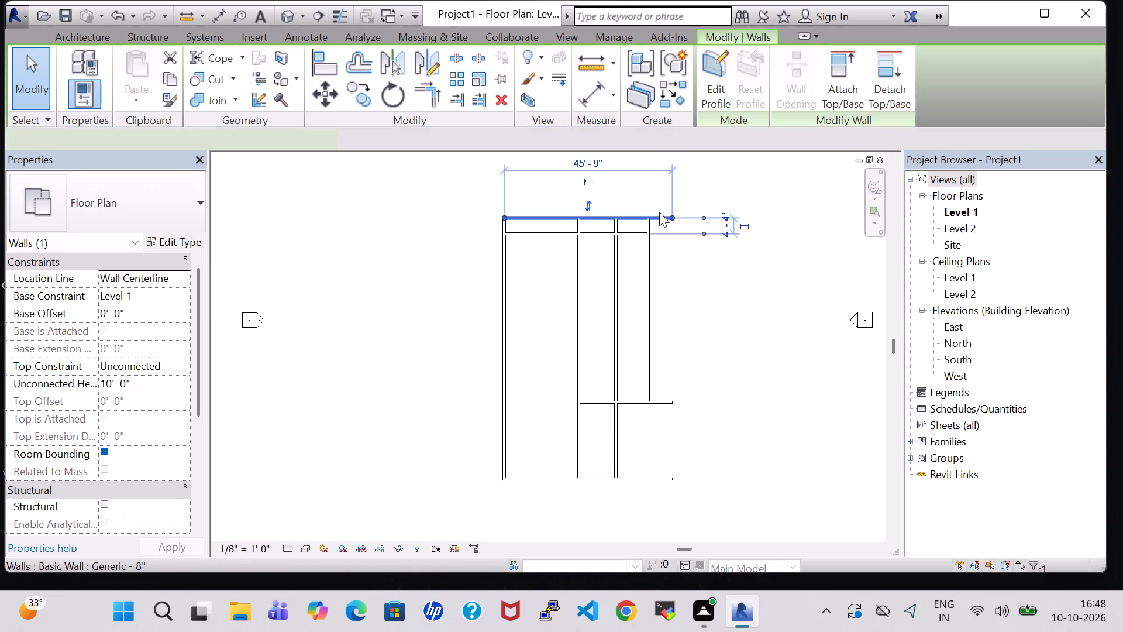
key("Delete")
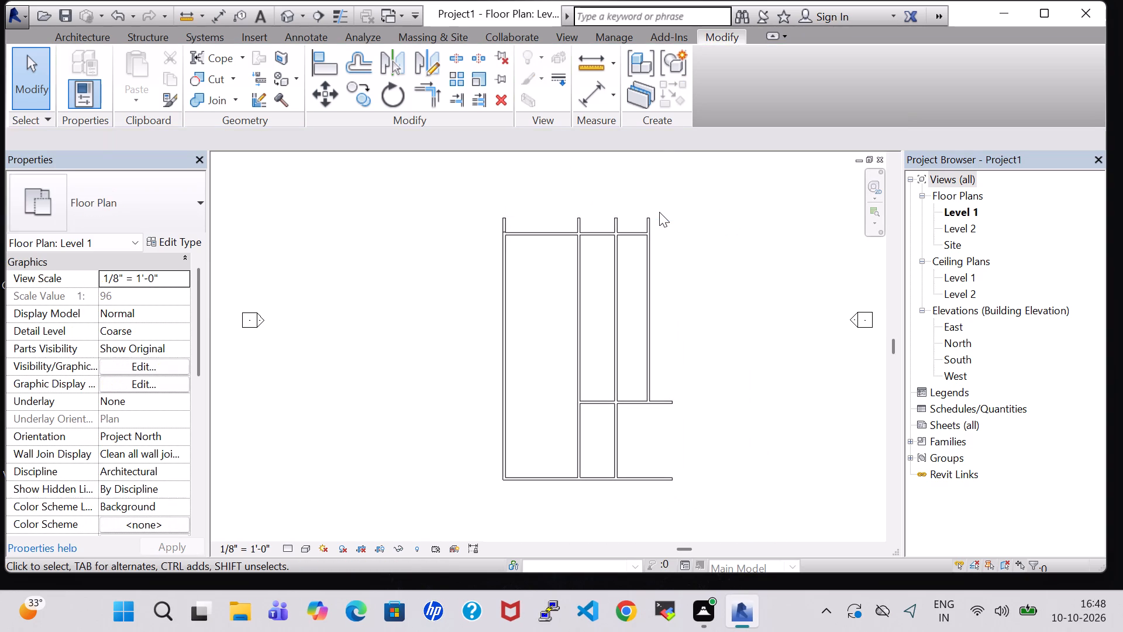
Delete the short west wall segment that projects north of the upper horizontal partition.
scroll(659, 212, "up", 4)
left_click(387, 229)
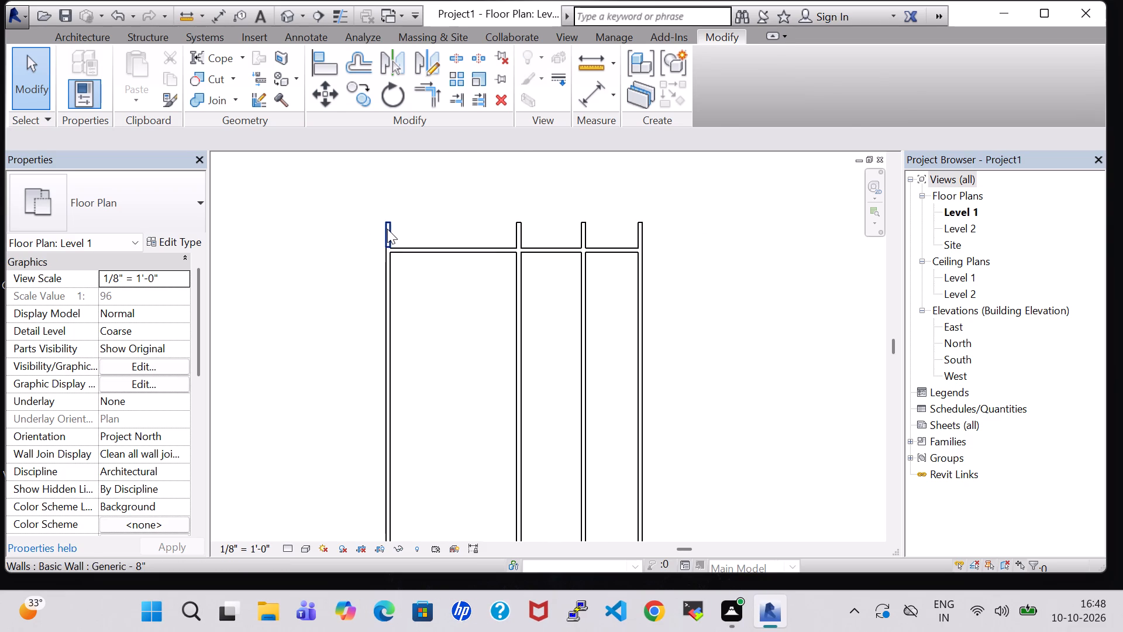
key("Delete")
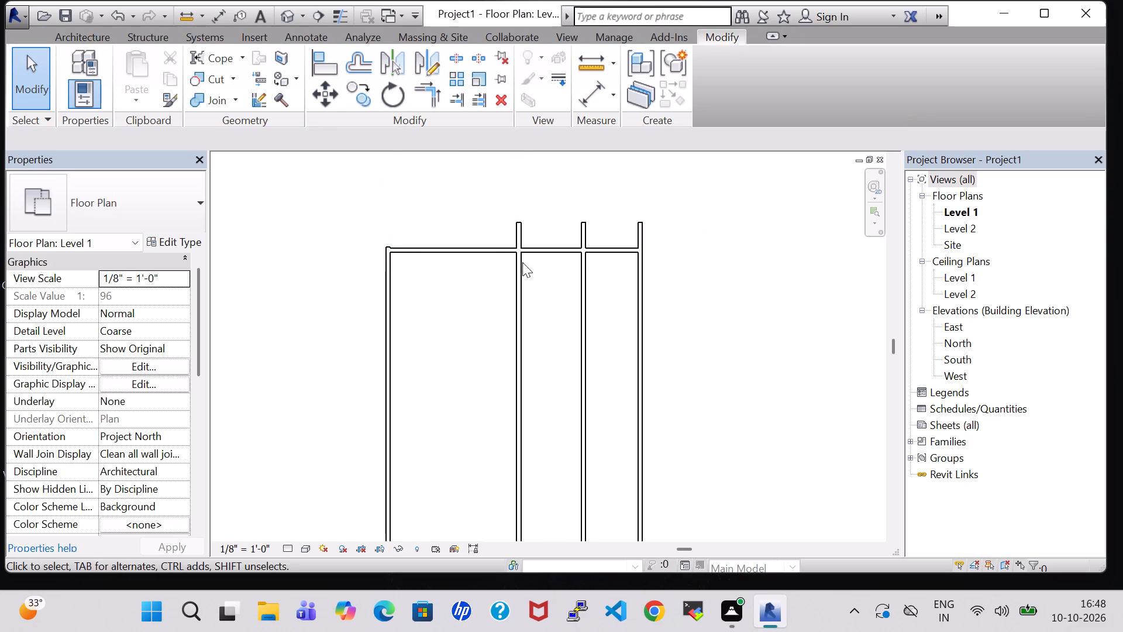
Draw room separation lines closing the northwest bay: about 3'-10" along the west side and 20'-4" across to the westernmost partition.
left_click(69, 39)
left_click(602, 82)
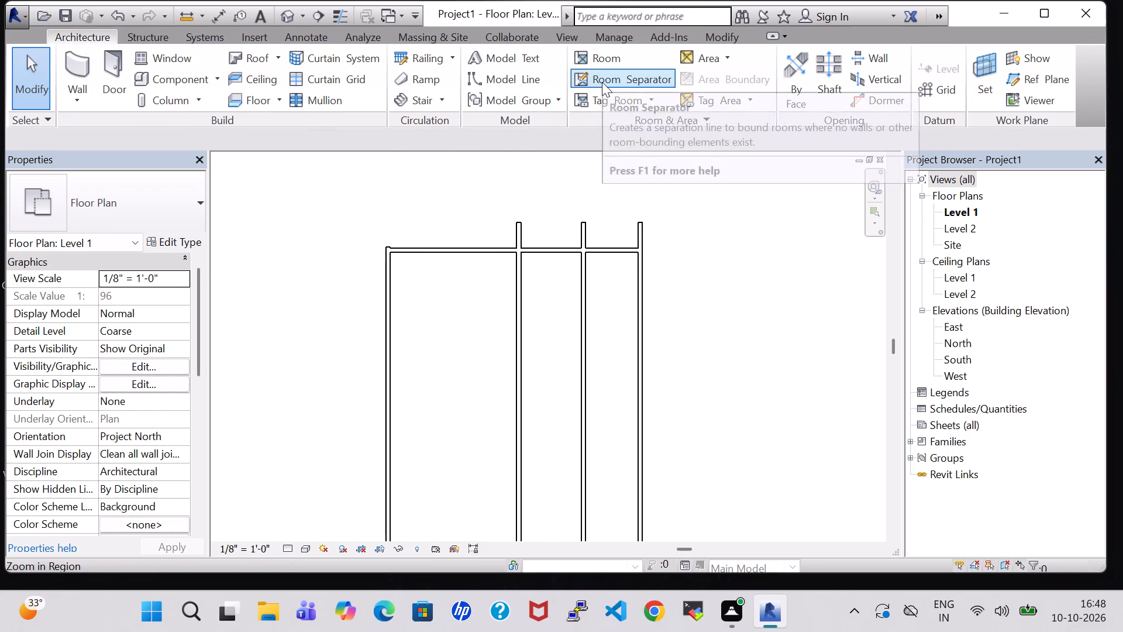
scroll(390, 233, "up", 1)
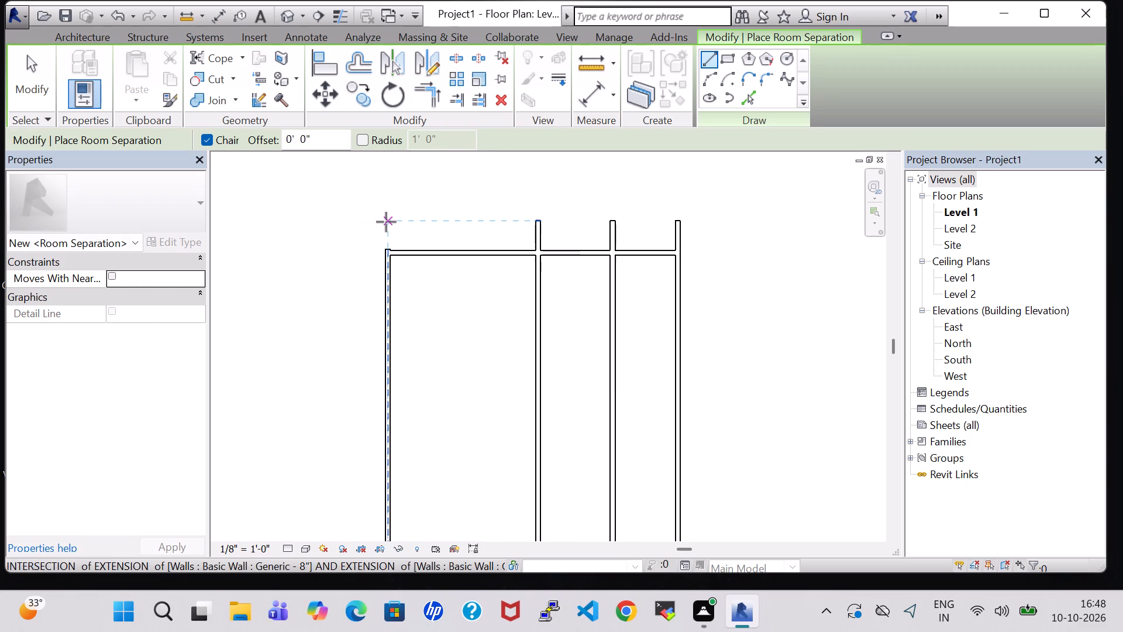
left_click(389, 222)
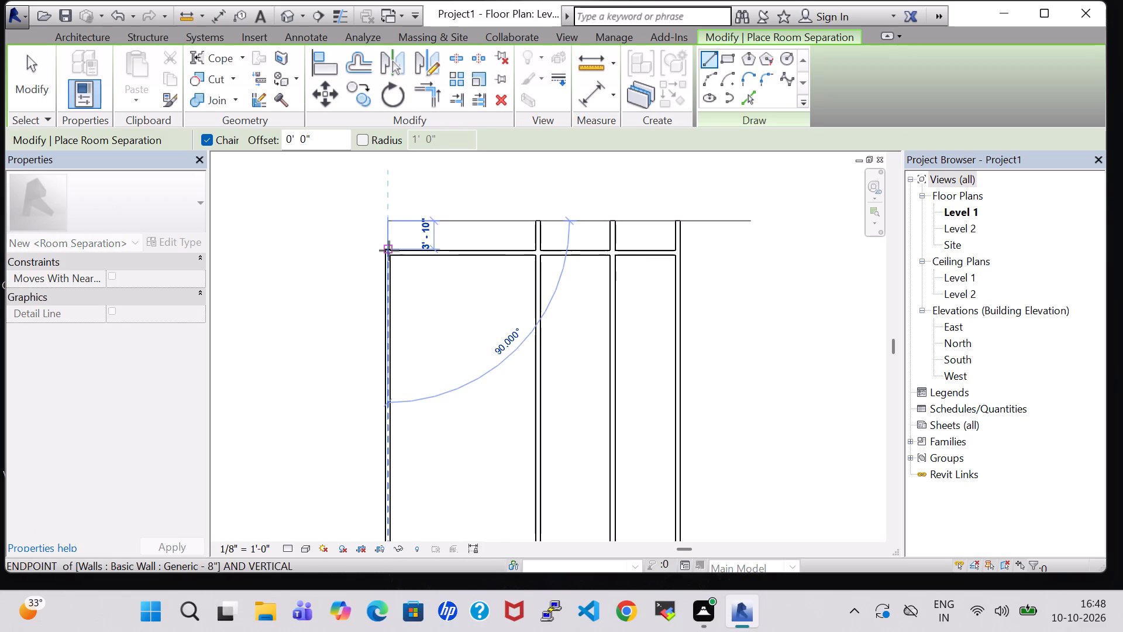
left_click(389, 250)
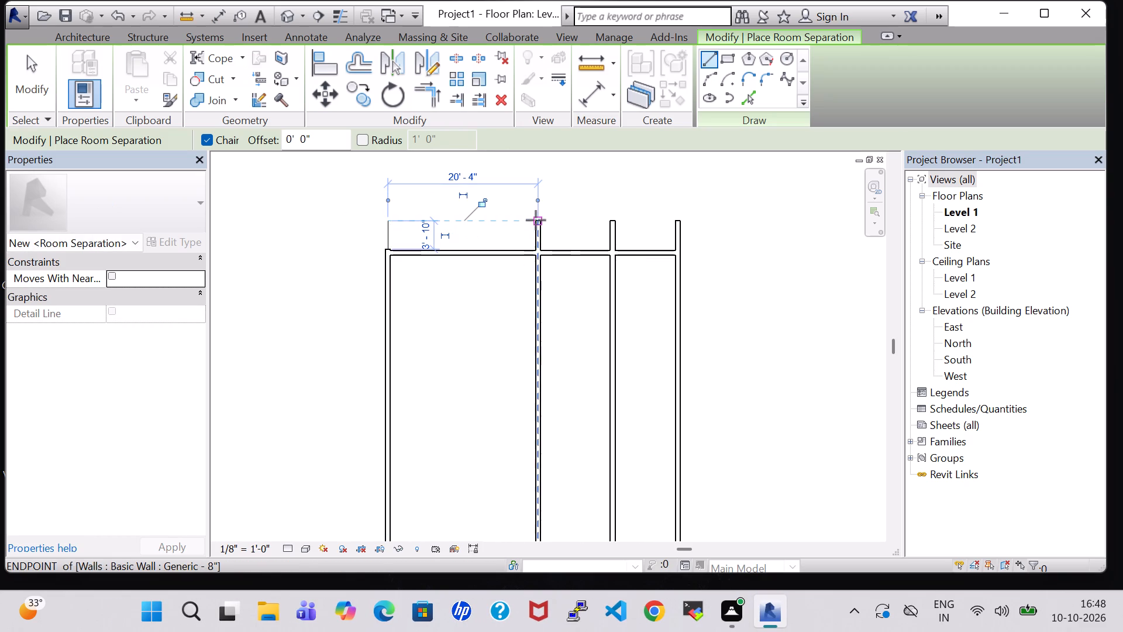
left_click(536, 220)
left_click(391, 219)
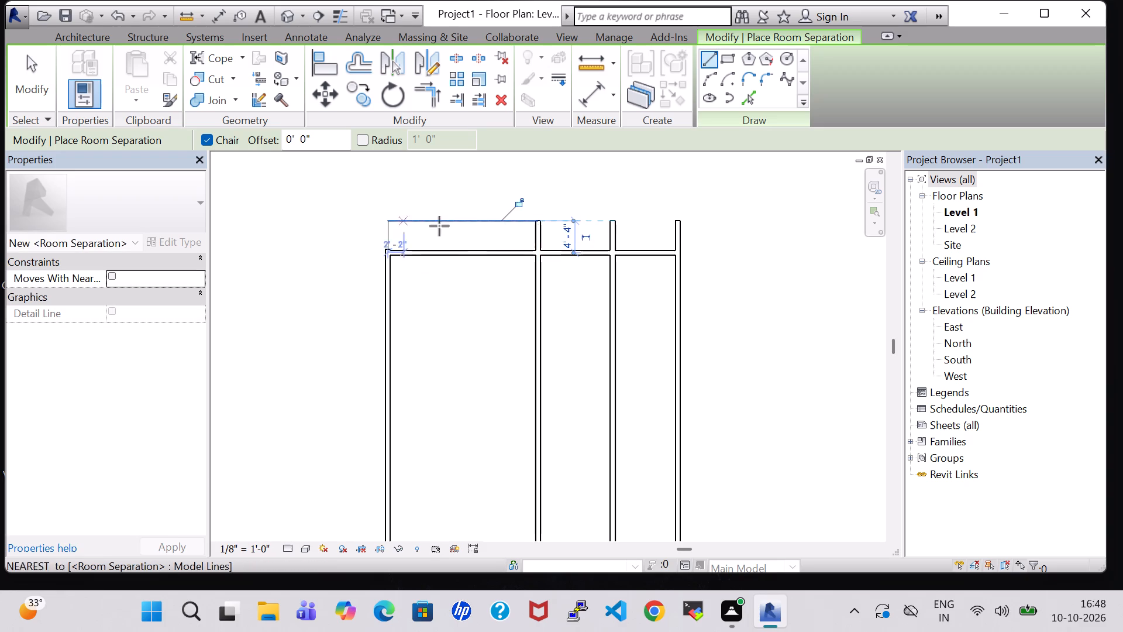
Draw room separation lines about 6'-6" east from the easternmost partition's north end and 71' south to the south wall's east end.
left_click(674, 221)
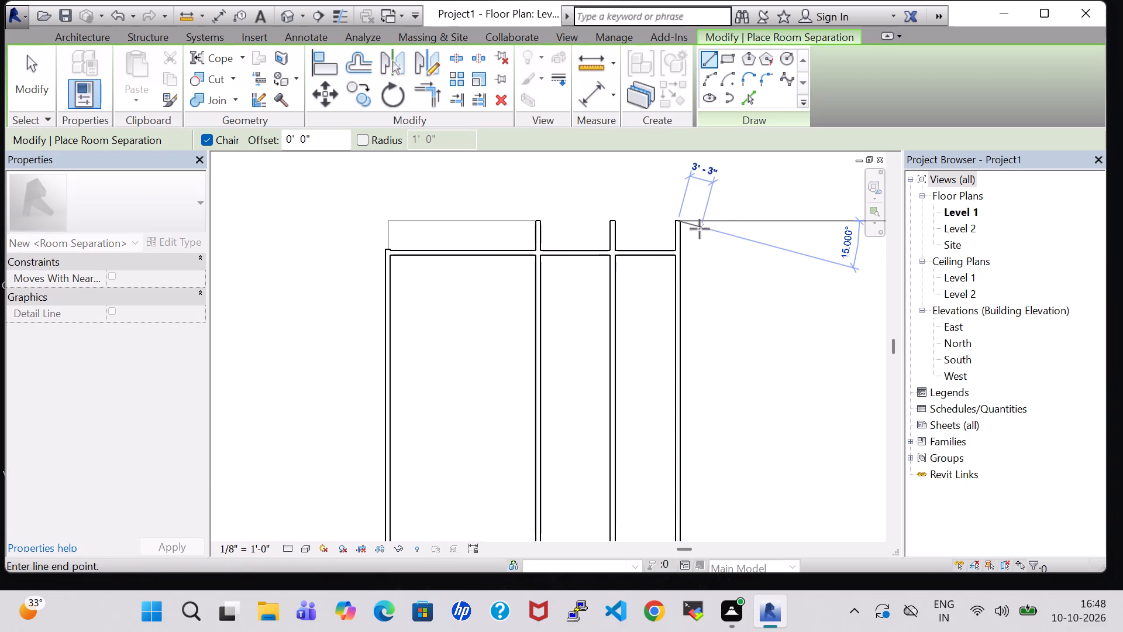
scroll(714, 227, "down", 5)
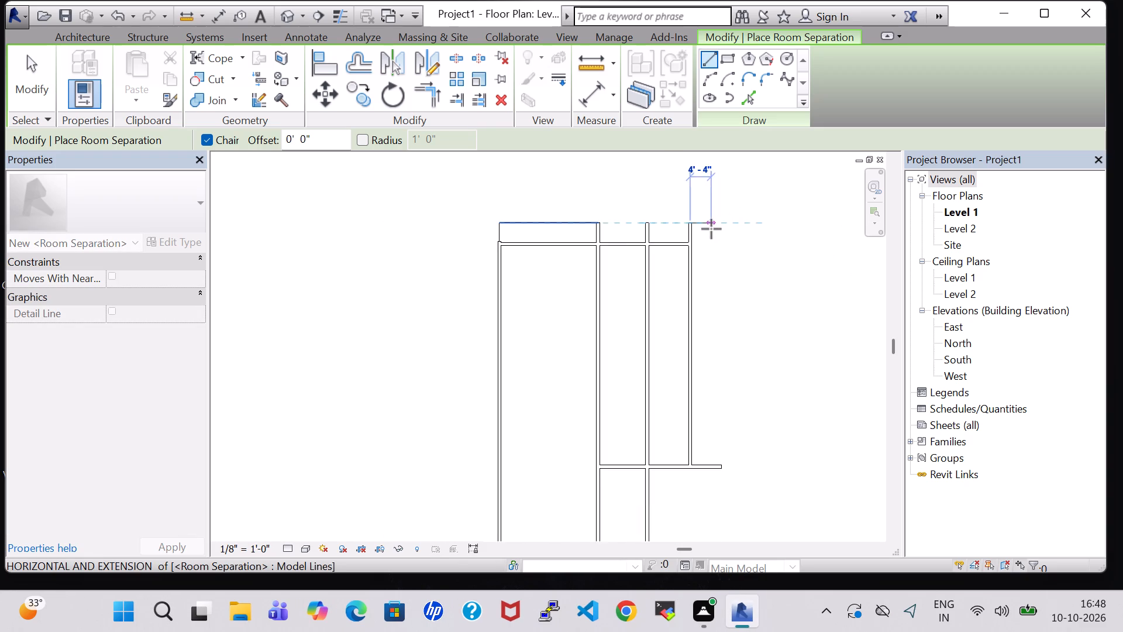
scroll(711, 229, "down", 1)
left_click(711, 229)
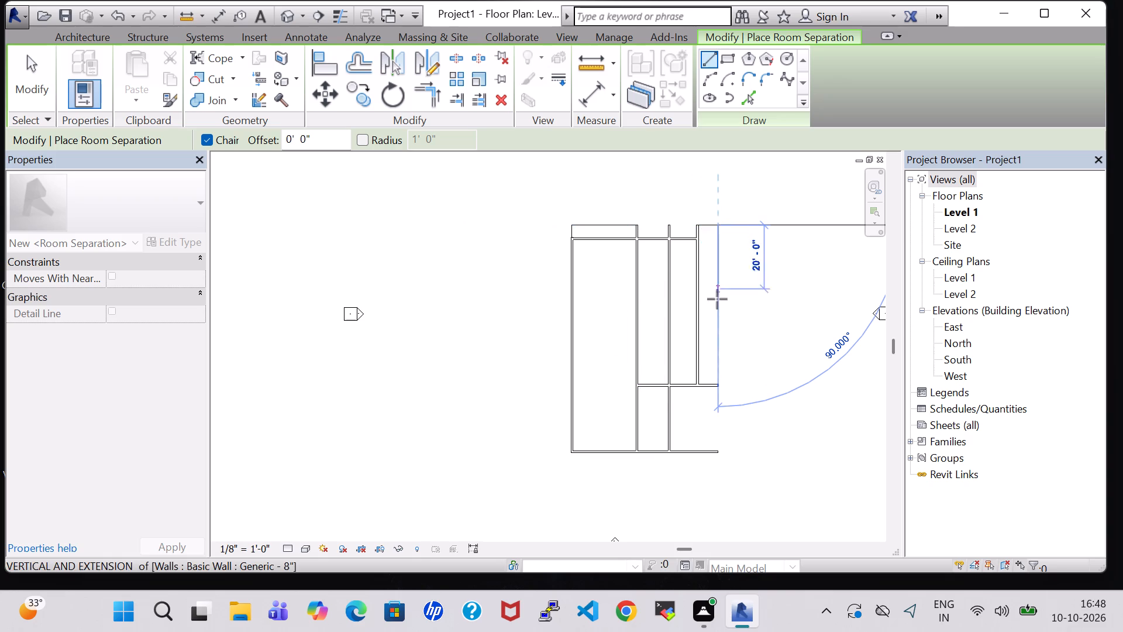
left_click(721, 449)
scroll(757, 430, "down", 1)
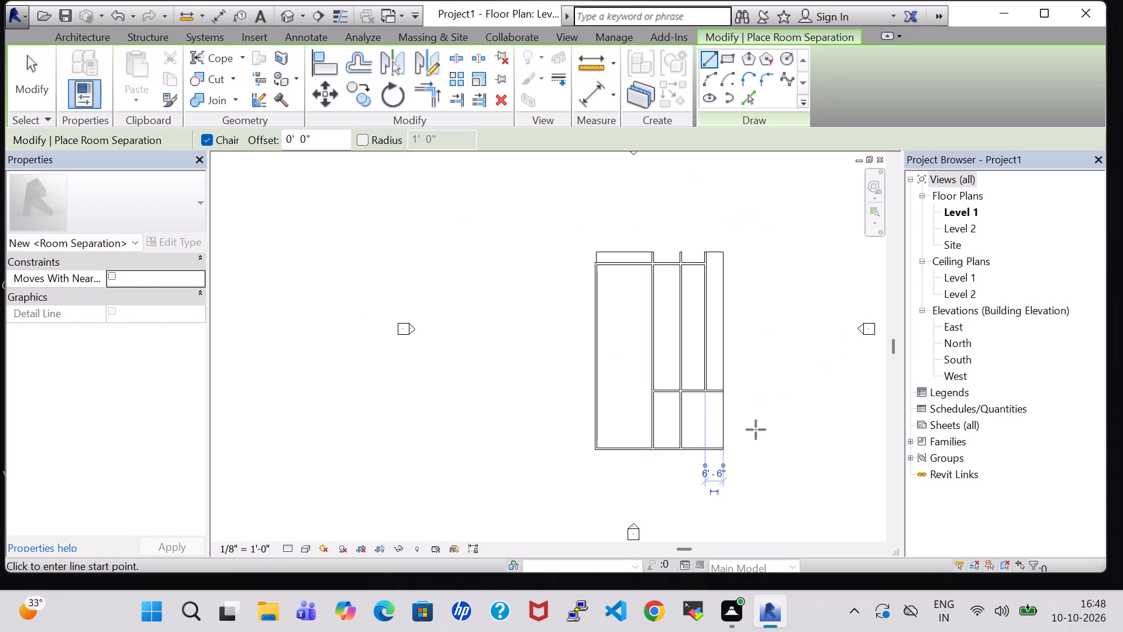
scroll(756, 430, "down", 1)
scroll(756, 430, "up", 3)
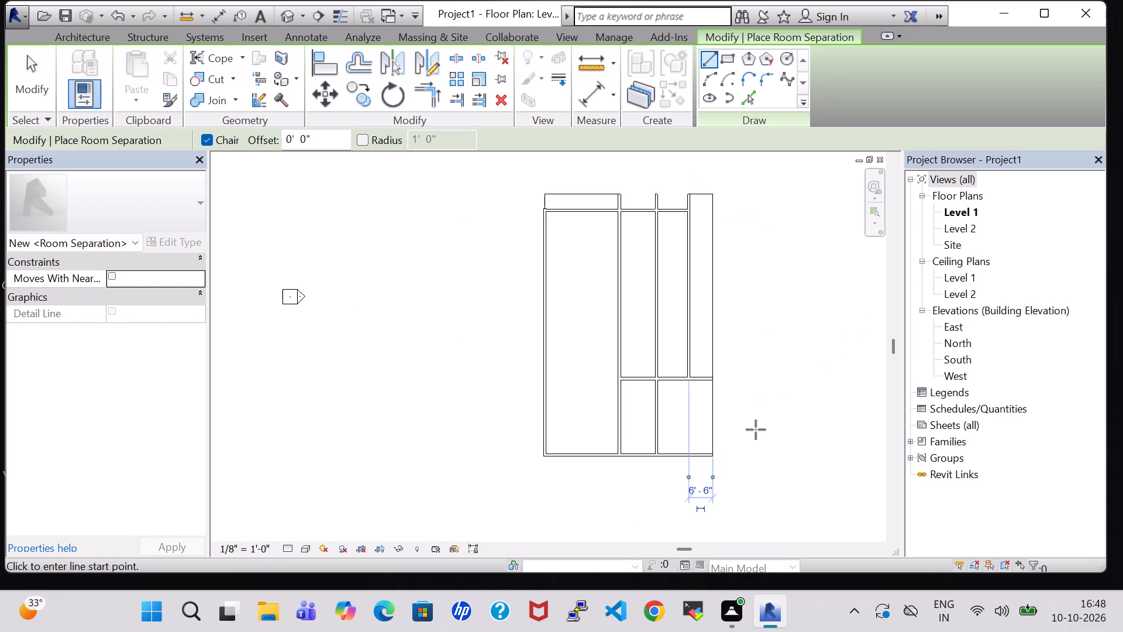
middle_click_drag(756, 430, 742, 355)
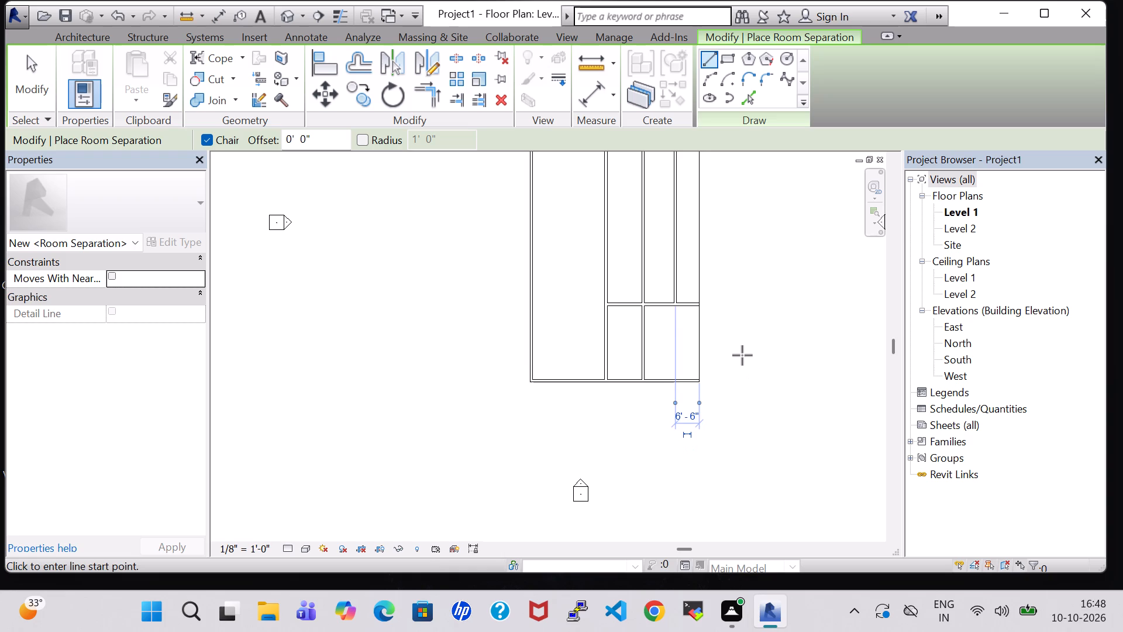
key("Escape")
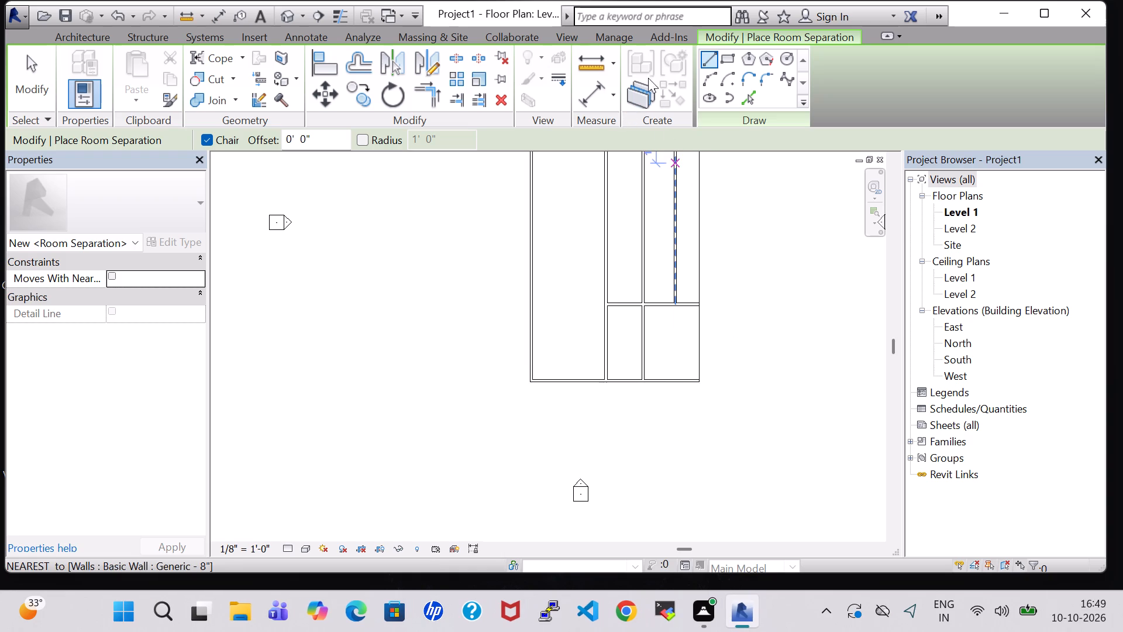
Split the south exterior wall about 8" east of the westernmost partition's centerline.
left_click(453, 63)
scroll(715, 470, "up", 5)
middle_click_drag(588, 384, 616, 431)
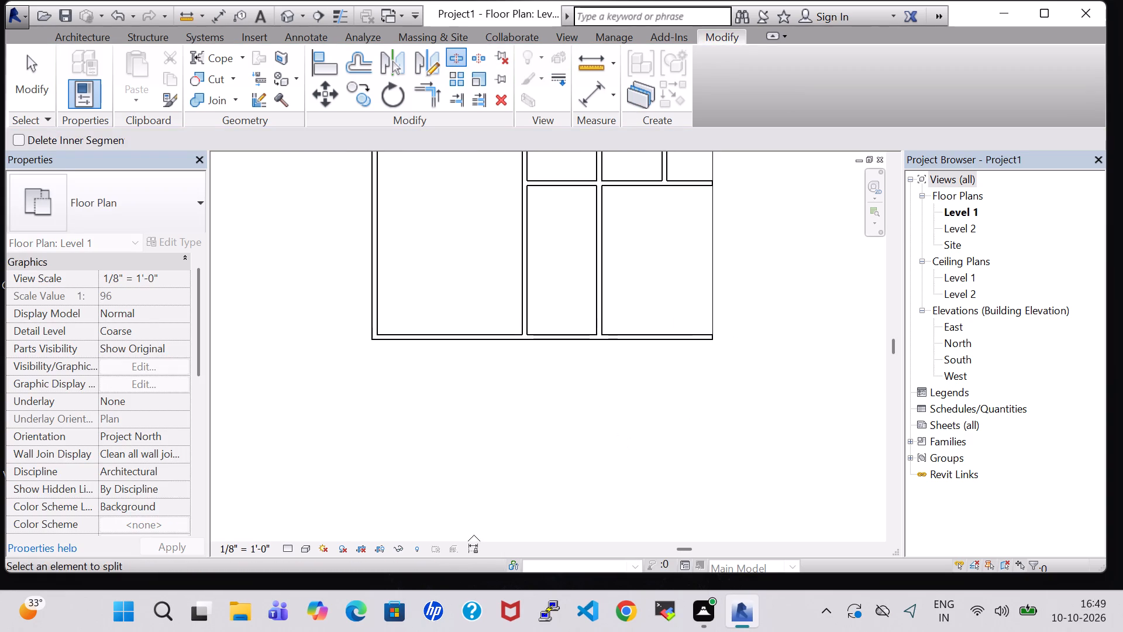
scroll(534, 335, "up", 3)
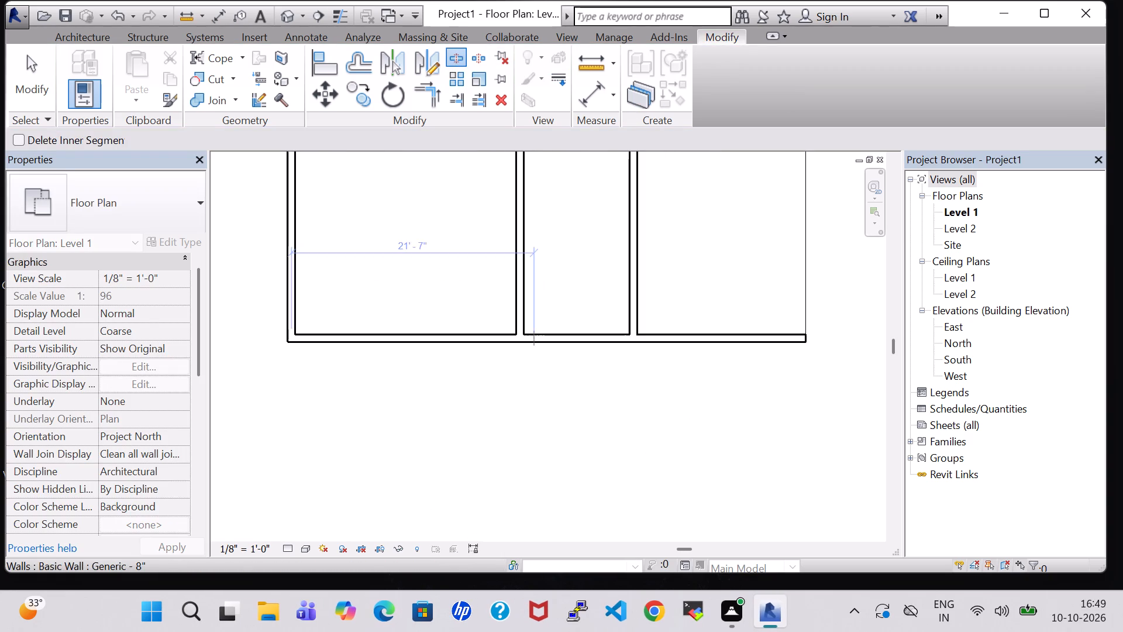
scroll(535, 335, "up", 1)
left_click(526, 336)
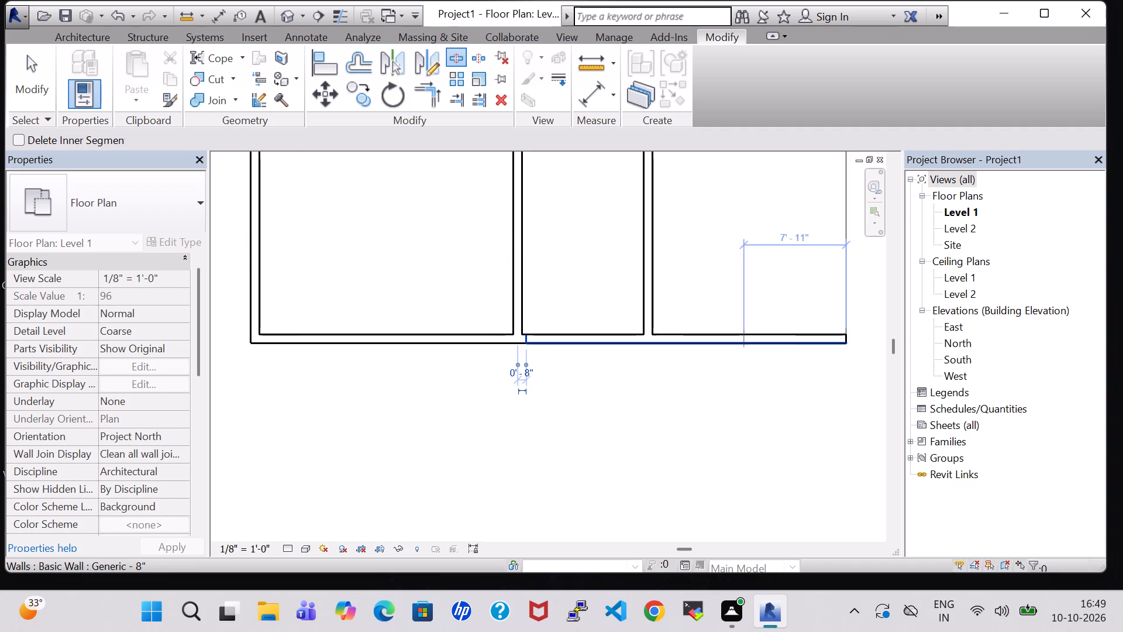
Delete the south exterior wall segment east of the westernmost partition.
left_click(845, 344)
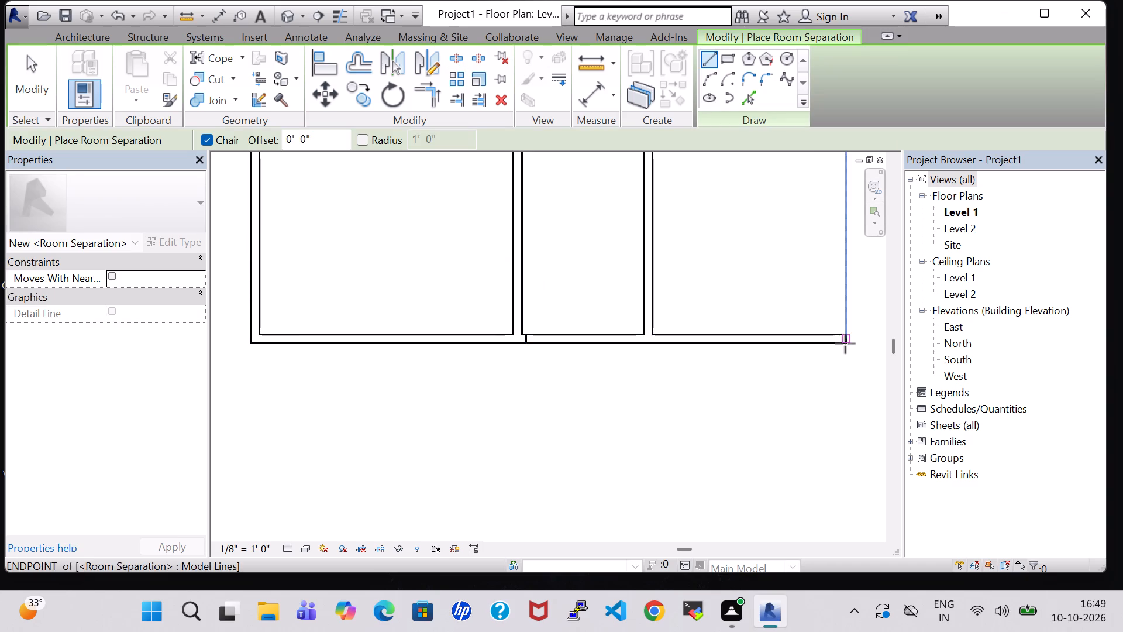
key("Escape")
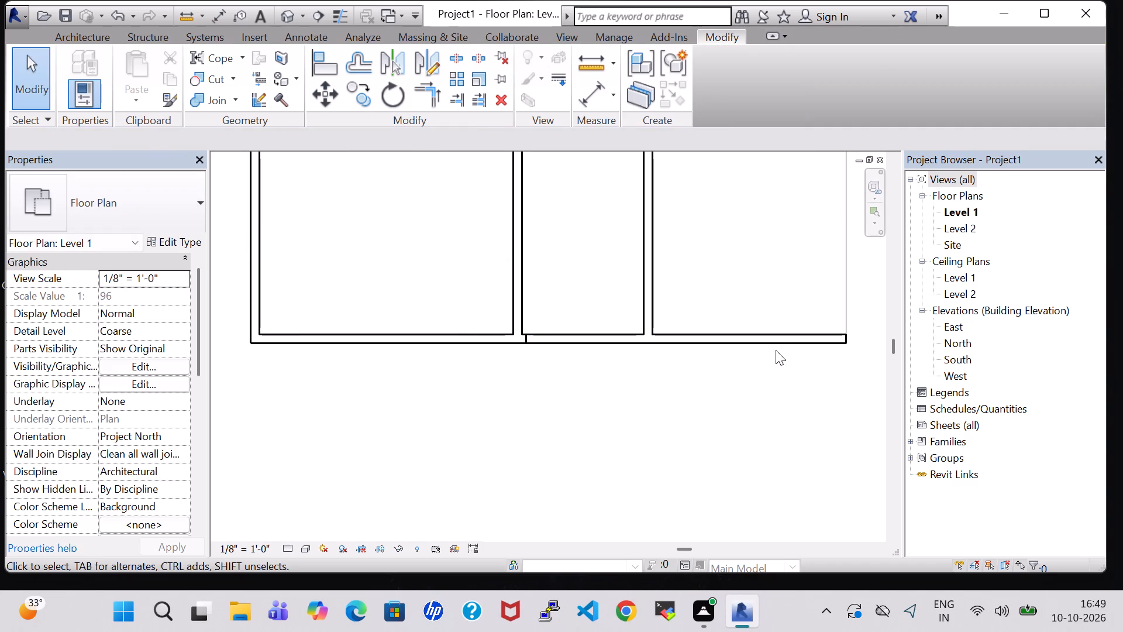
left_click(776, 345)
key("Delete")
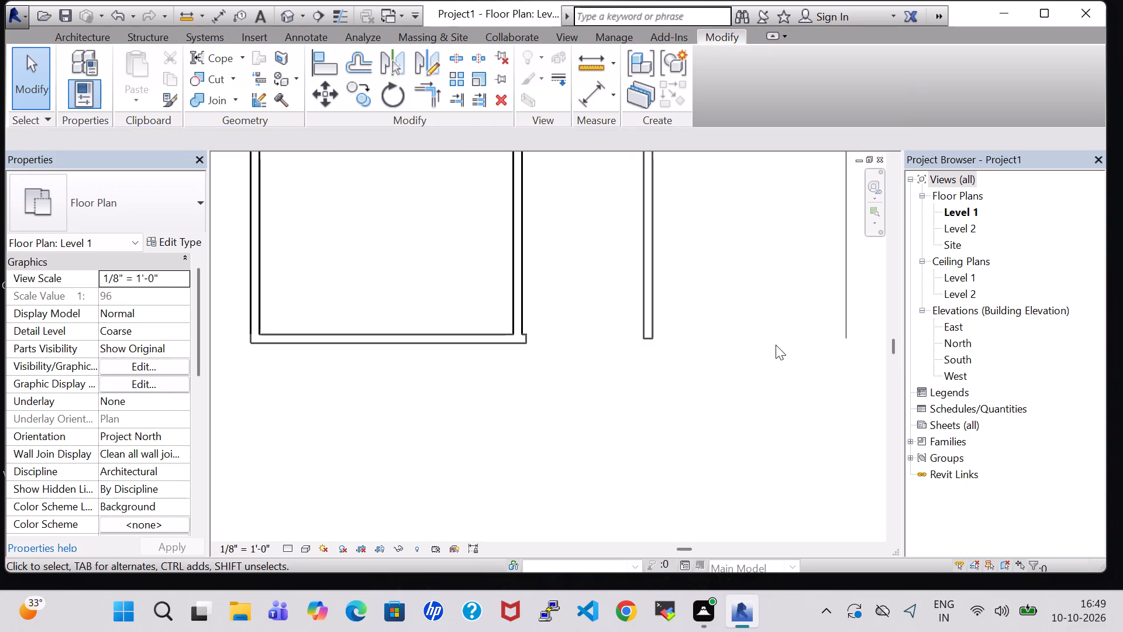
Shorten the south wall so its east end sits flush with the westernmost partition's east face.
left_click(526, 336)
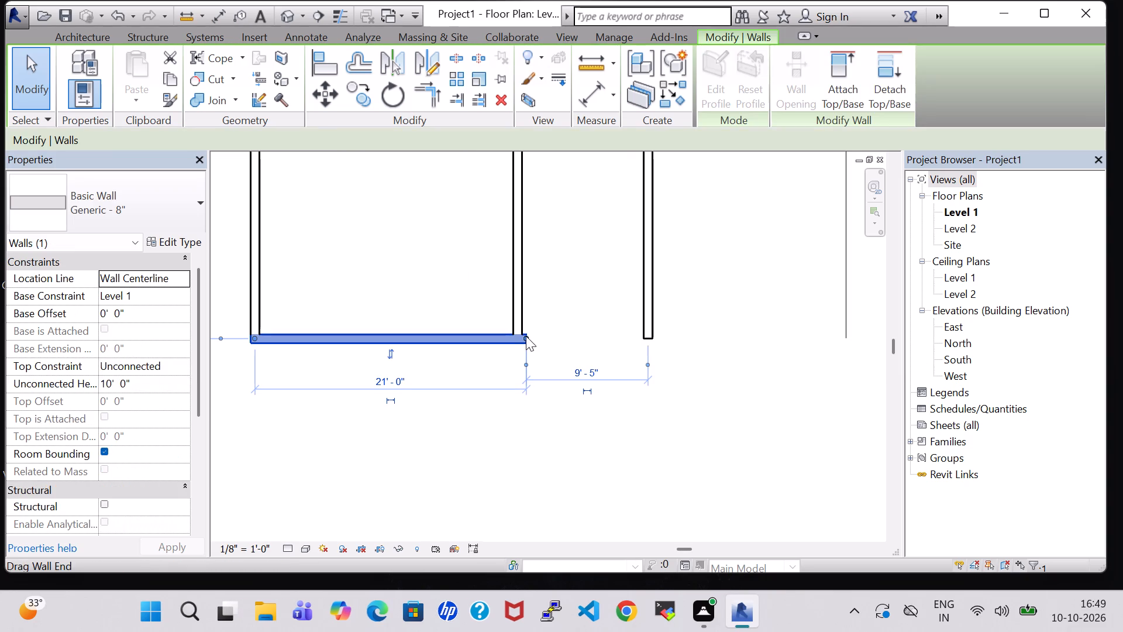
key("Left")
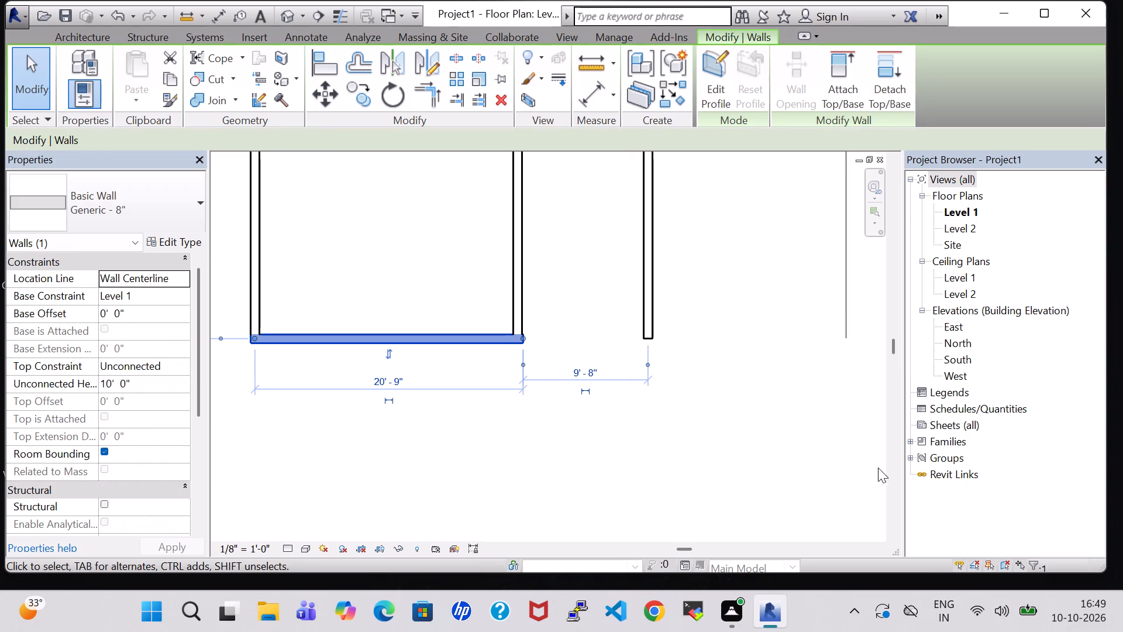
left_click(740, 423)
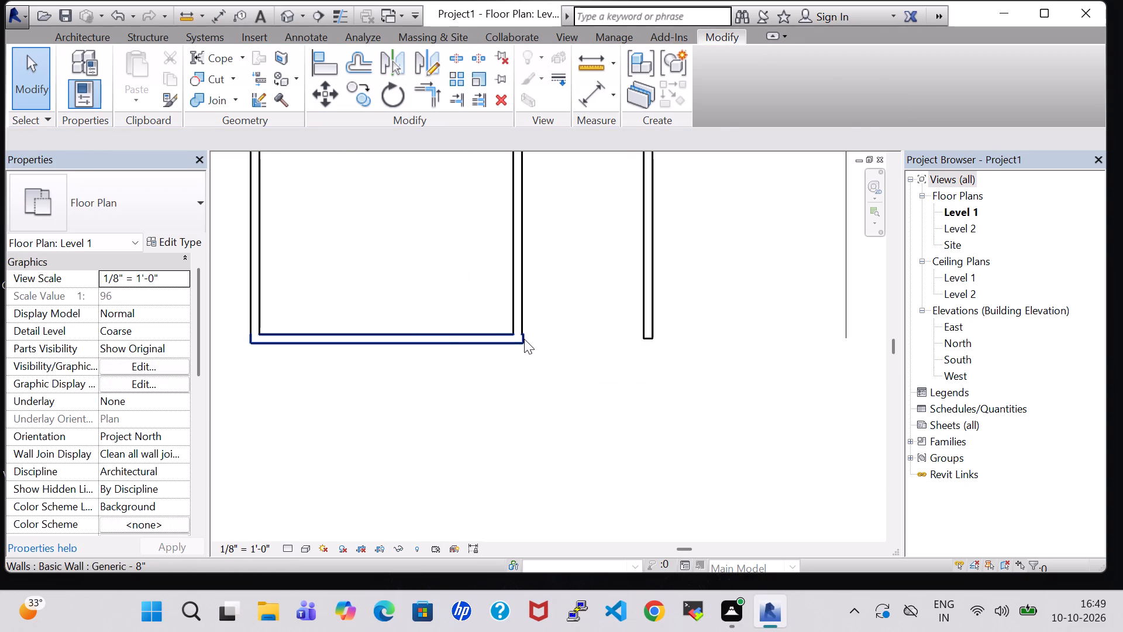
left_click(521, 339)
key("Left")
left_click(636, 404)
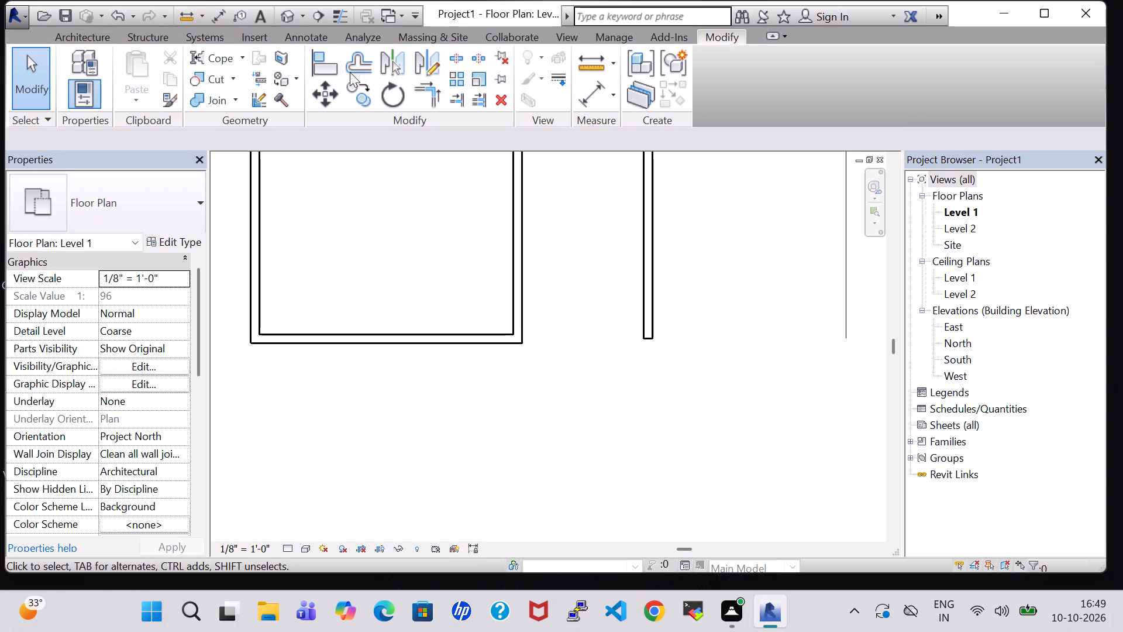
Draw a room separation line about 25'-1" east from the south wall's east corner, in line with the east separation line.
left_click(85, 33)
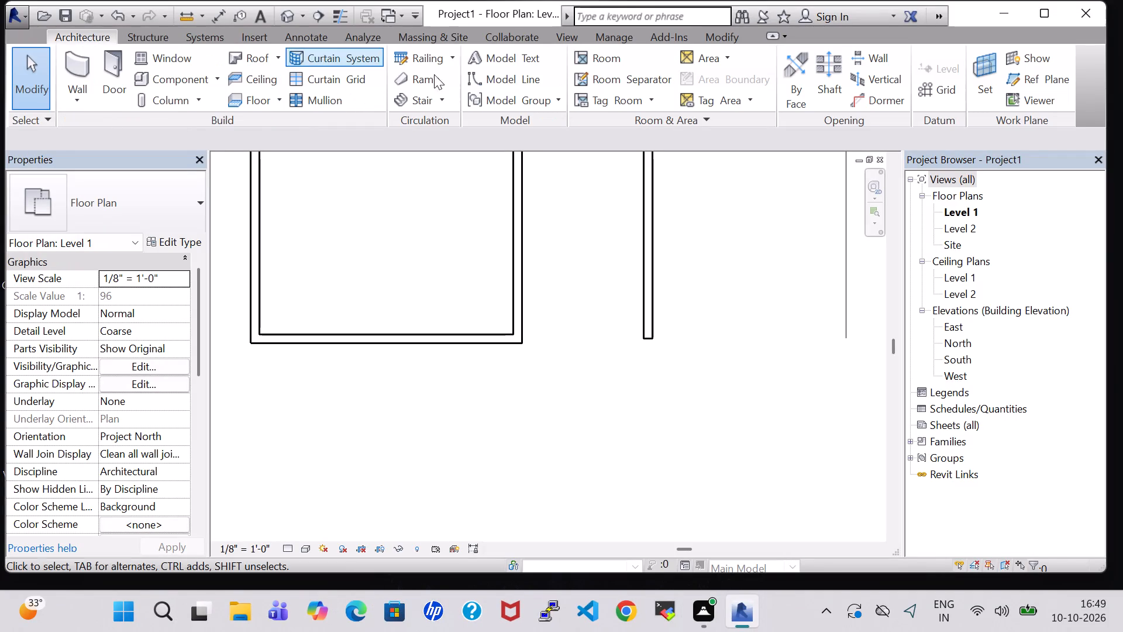
left_click(616, 75)
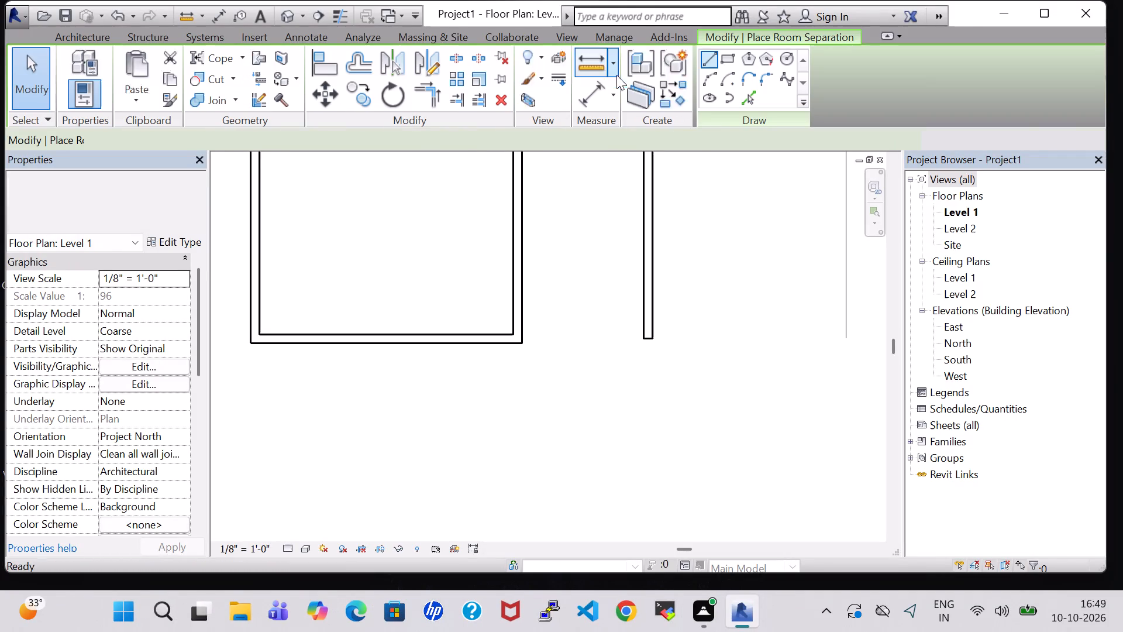
scroll(519, 341, "up", 5)
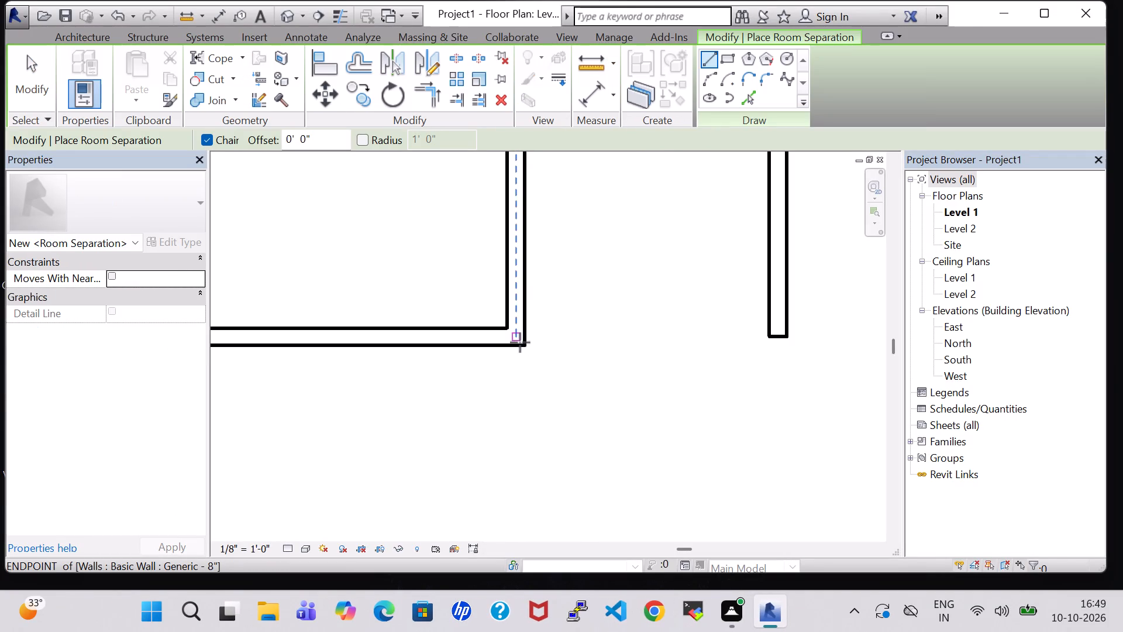
left_click(526, 346)
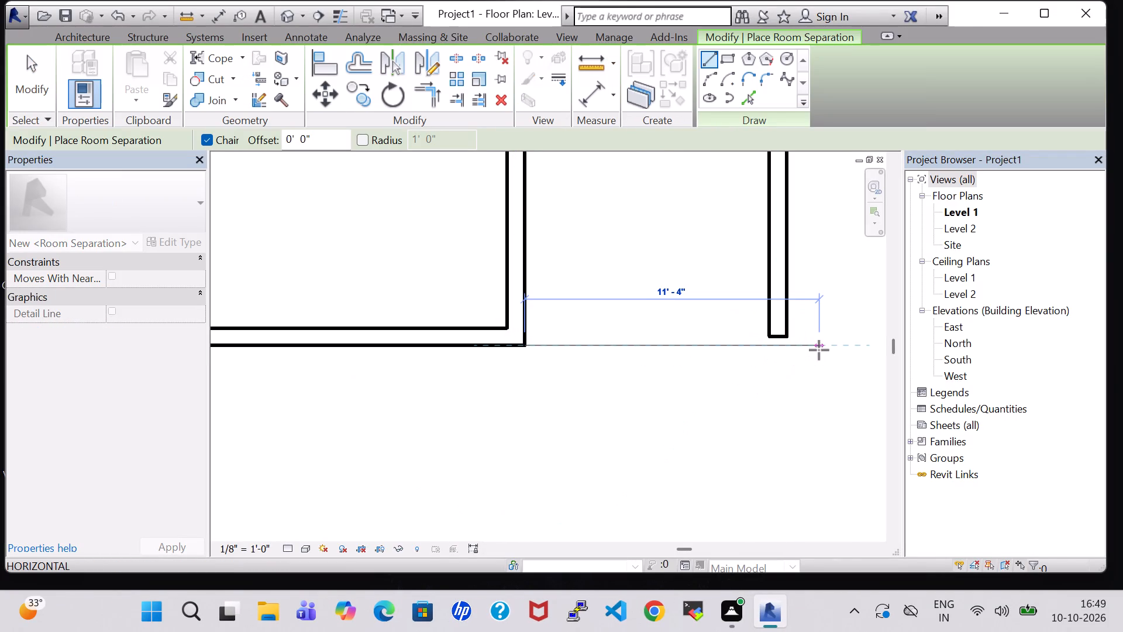
middle_click_drag(819, 350, 504, 332)
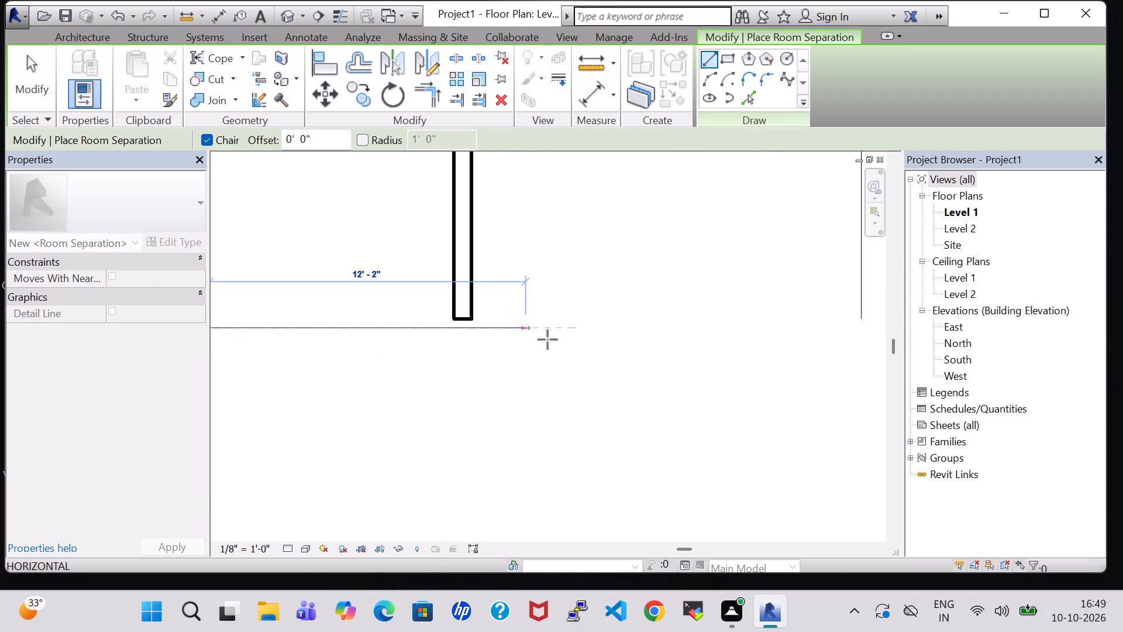
scroll(859, 316, "up", 5)
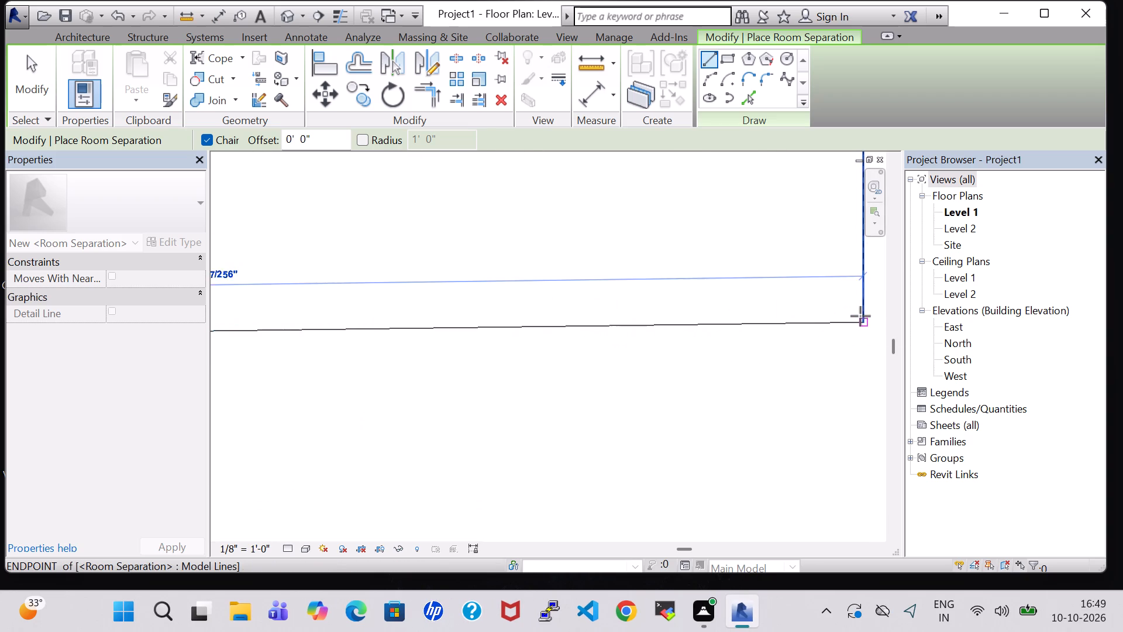
scroll(860, 322, "down", 6)
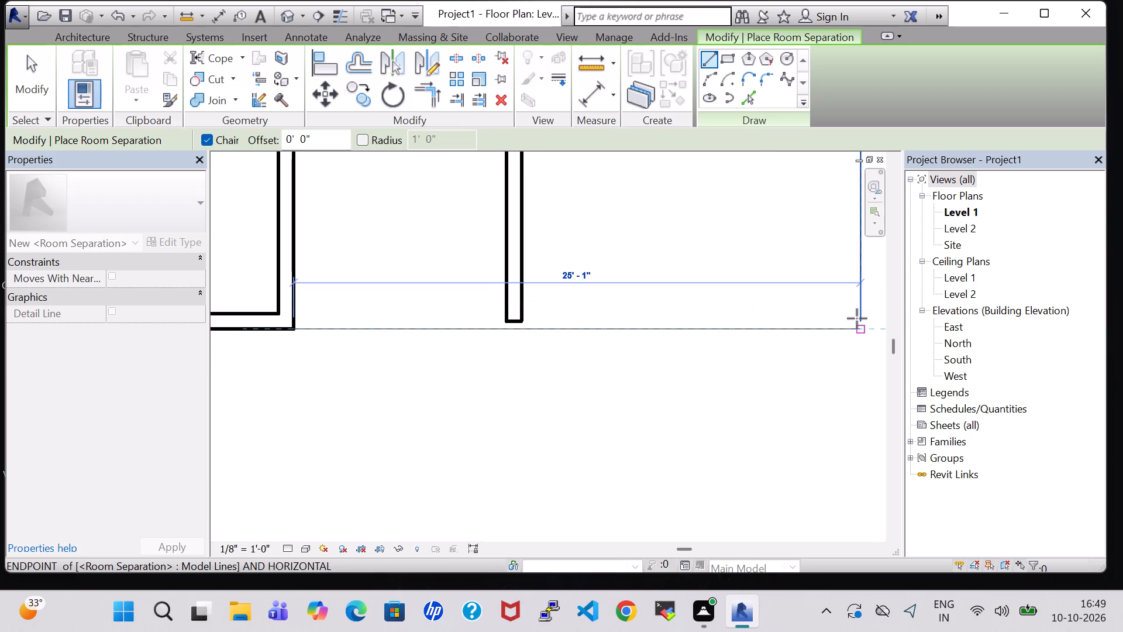
scroll(860, 328, "up", 3)
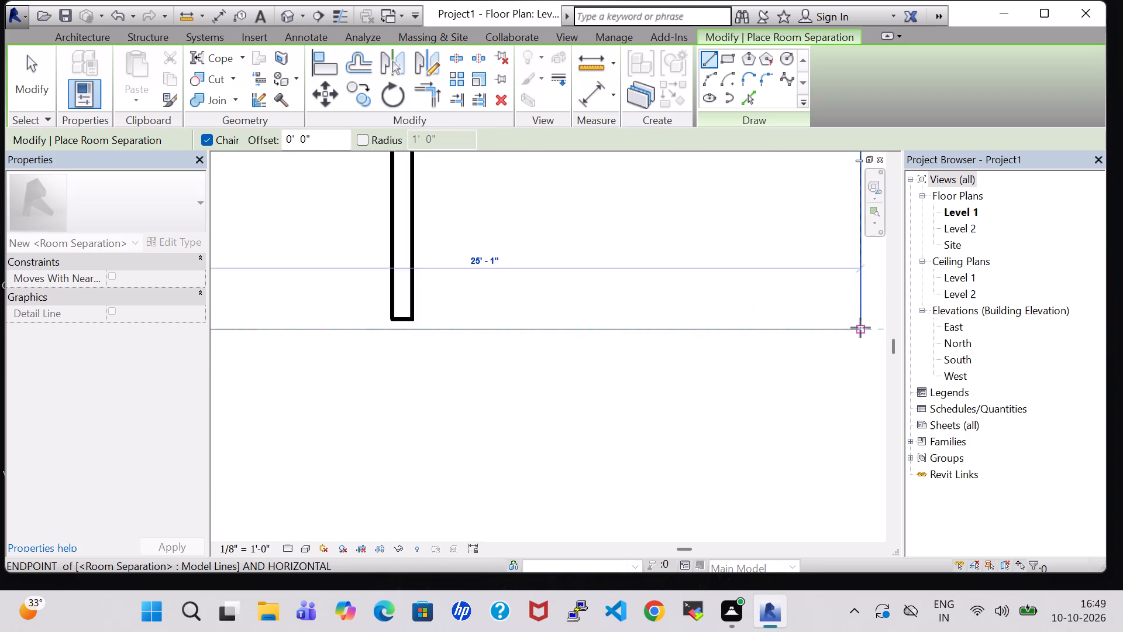
scroll(860, 328, "up", 8)
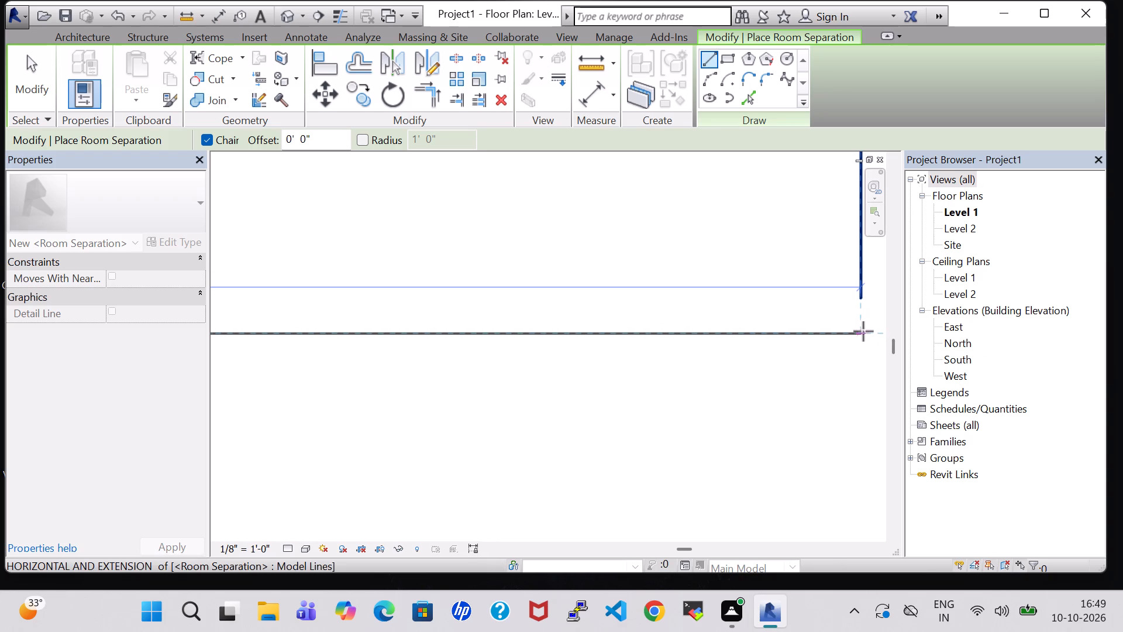
left_click(861, 332)
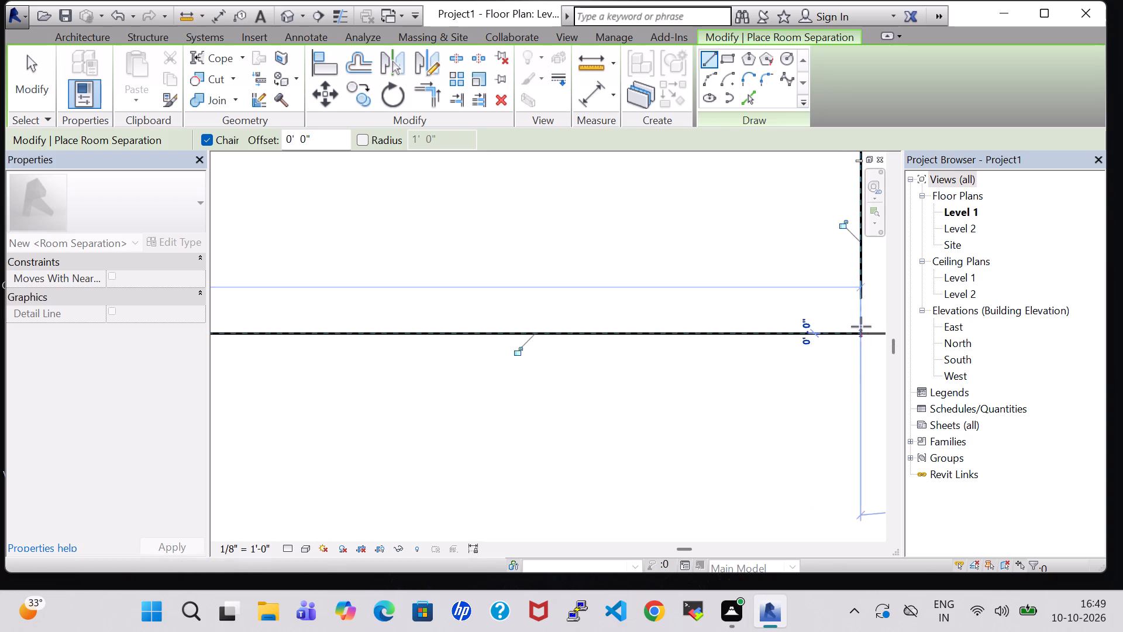
Continue the room separation line about 5" north to join the east separation line, and finish placing lines.
left_click(862, 291)
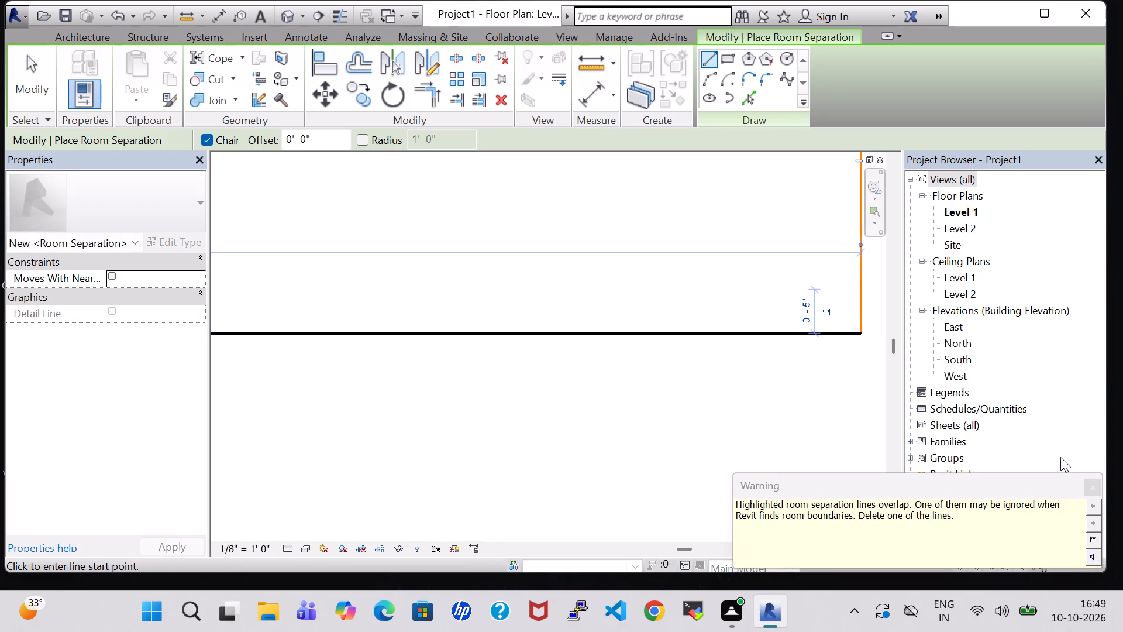
left_click(1088, 479)
left_click(742, 444)
scroll(742, 444, "down", 4)
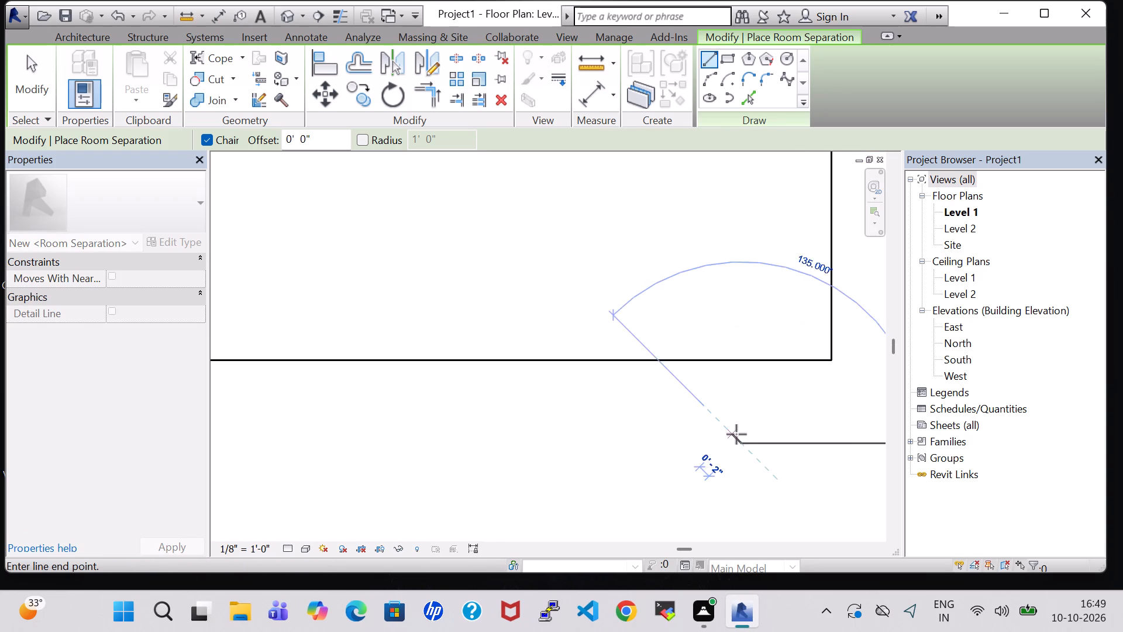
scroll(736, 434, "down", 2)
scroll(612, 335, "down", 6)
middle_click_drag(756, 333, 749, 385)
key("Escape")
scroll(575, 391, "down", 2)
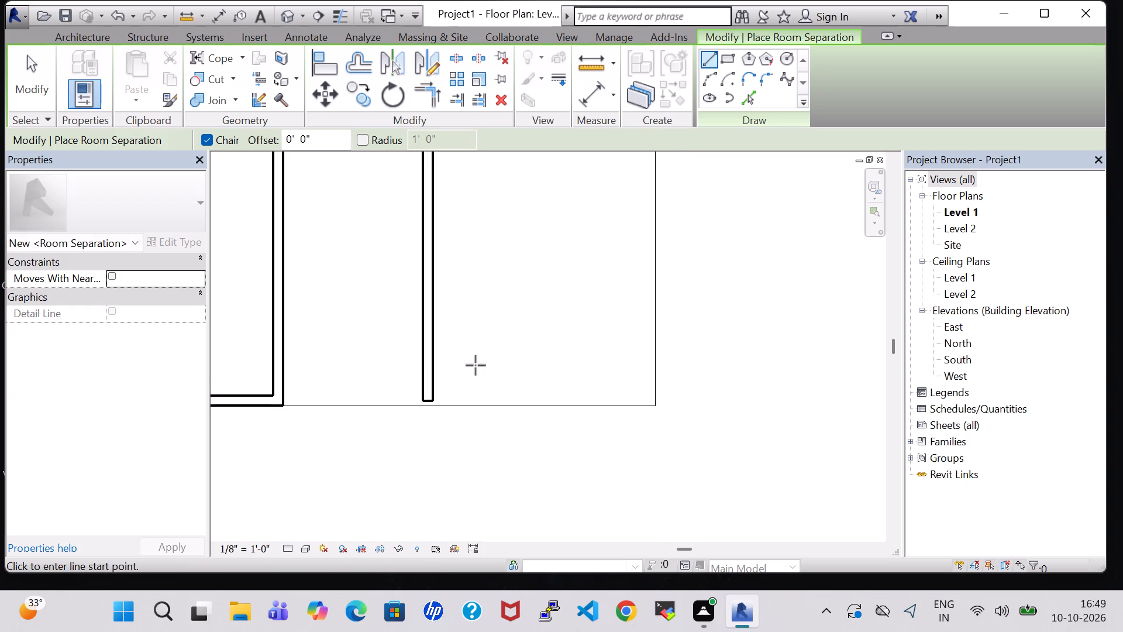
scroll(476, 353, "down", 3)
middle_click_drag(489, 334, 492, 367)
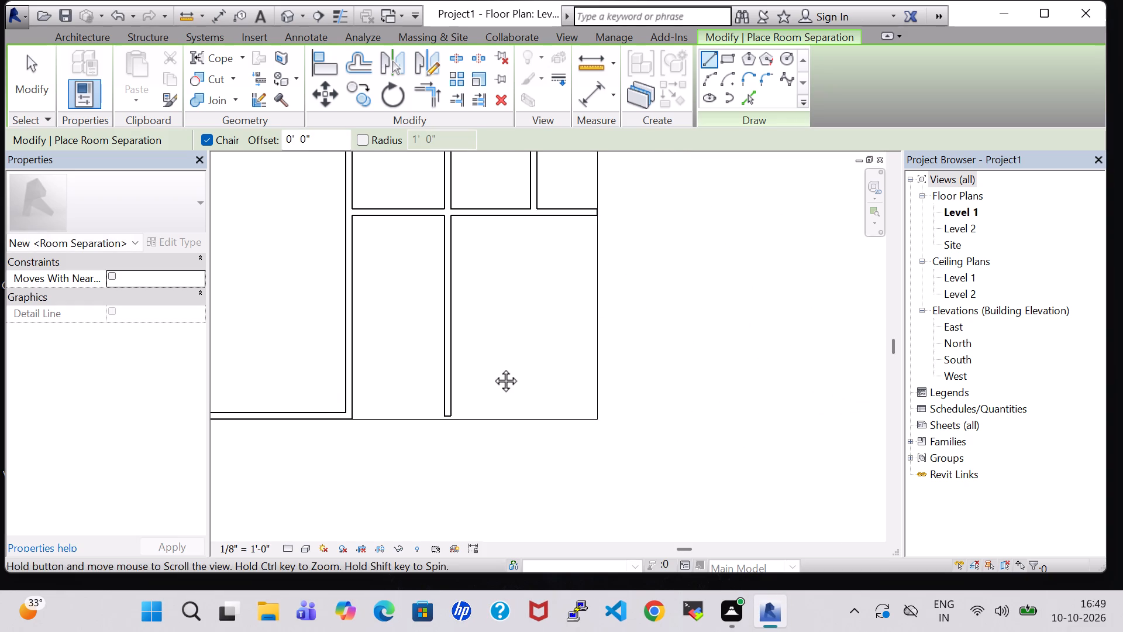
middle_click_drag(492, 367, 494, 375)
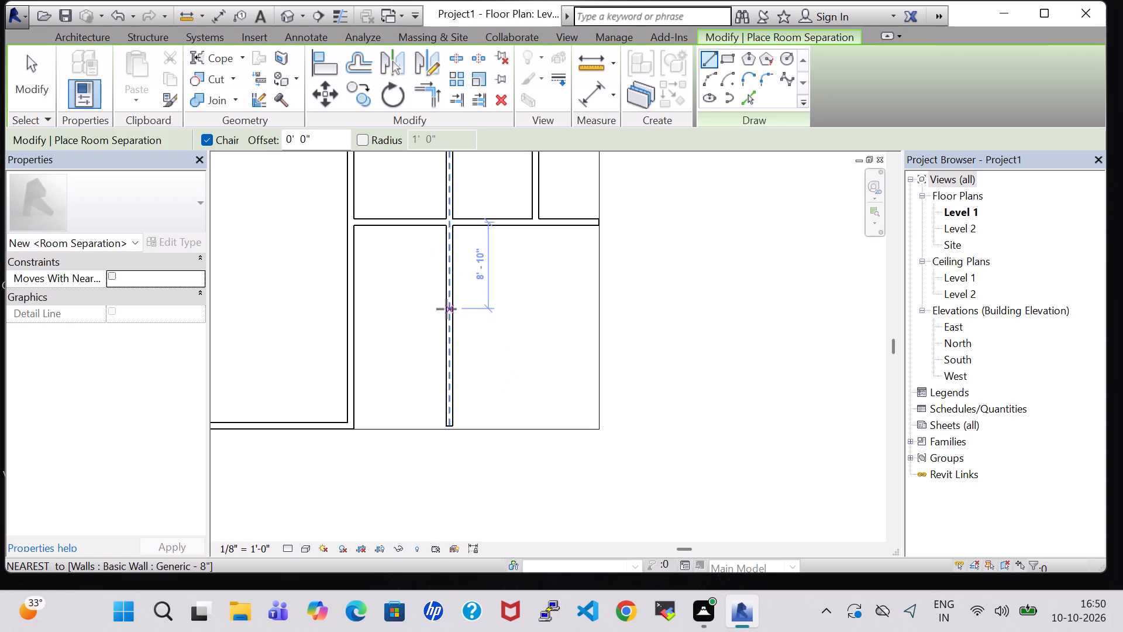
key("Escape")
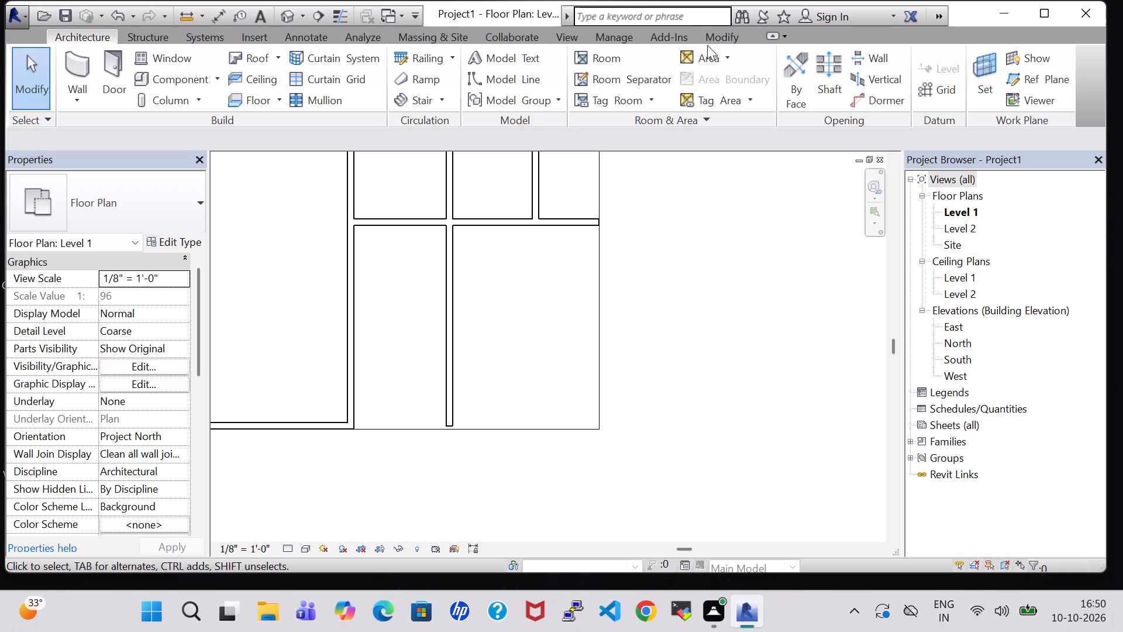
Split the middle partition just south of the east-west cross wall, leaving a southern segment about 20'-4" long.
left_click(725, 43)
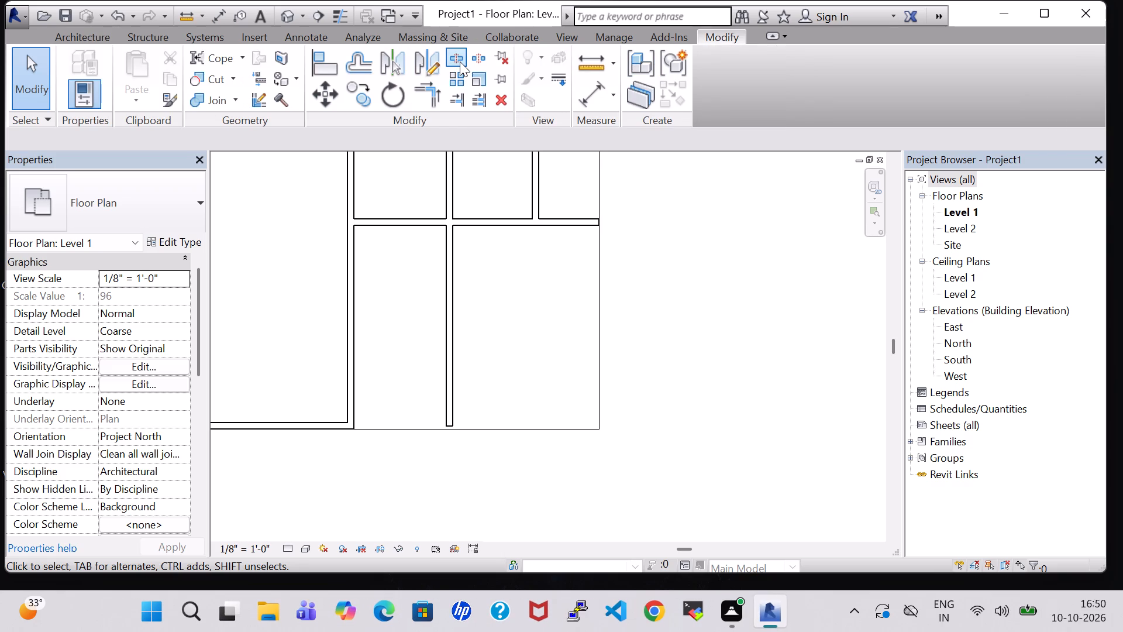
left_click(460, 61)
scroll(449, 334, "up", 4)
middle_click_drag(484, 229, 480, 300)
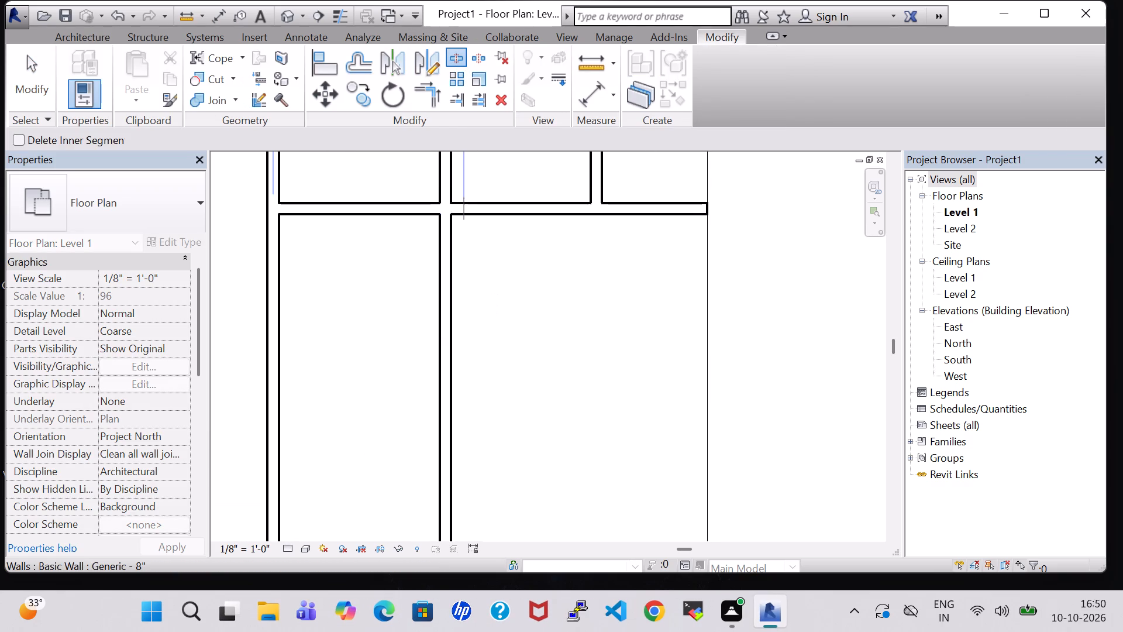
scroll(435, 224, "up", 5)
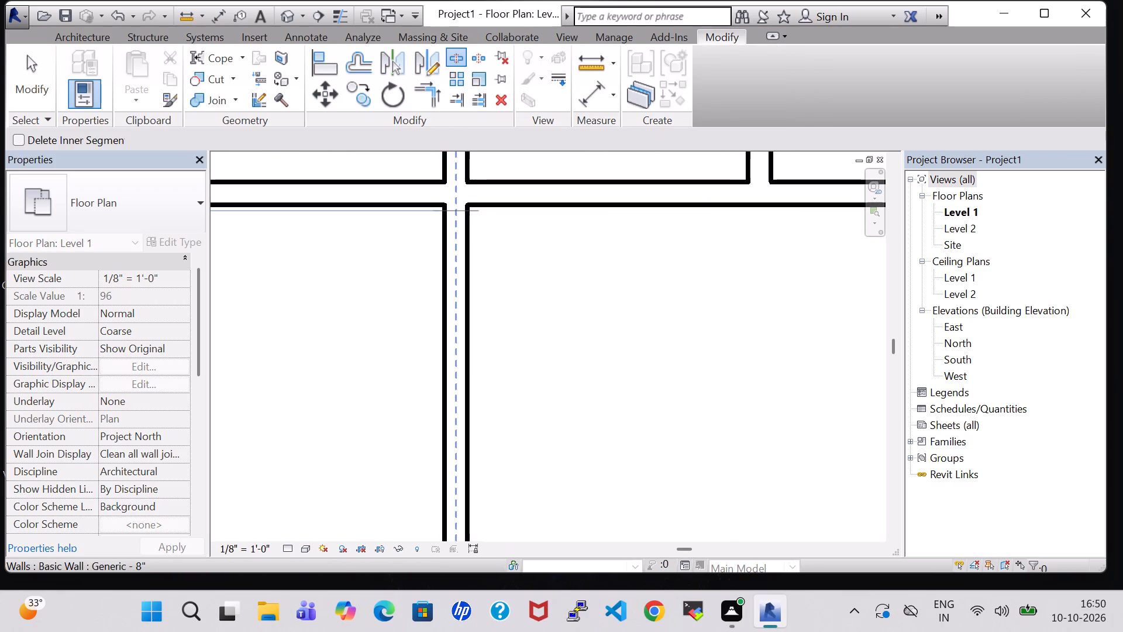
left_click(460, 210)
scroll(487, 323, "down", 7)
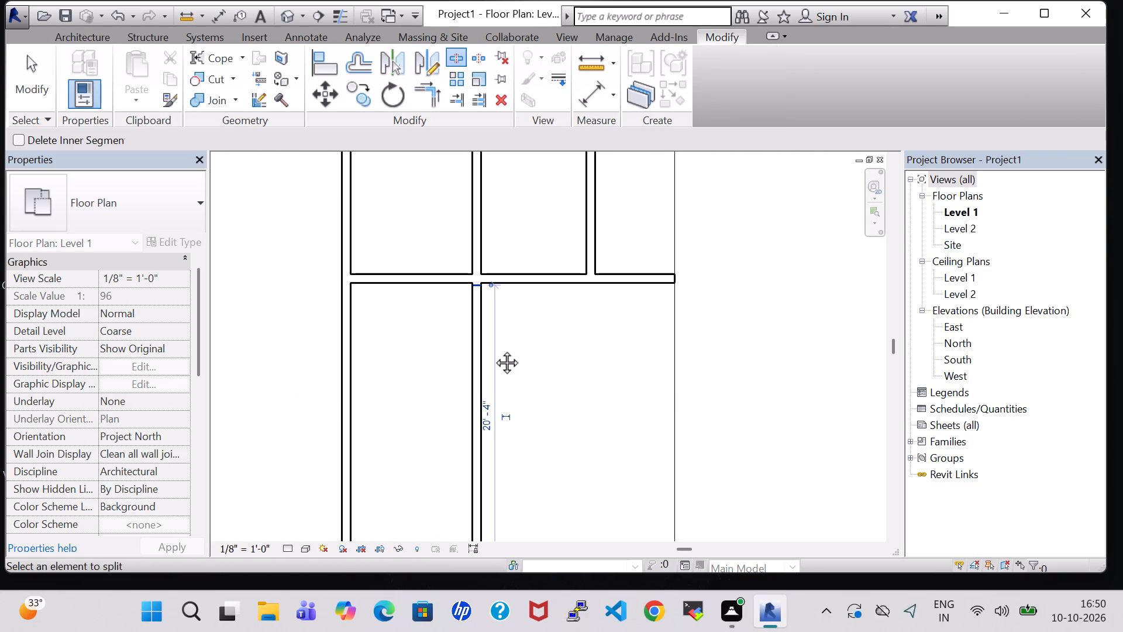
middle_click(494, 349)
middle_click_drag(493, 338, 498, 286)
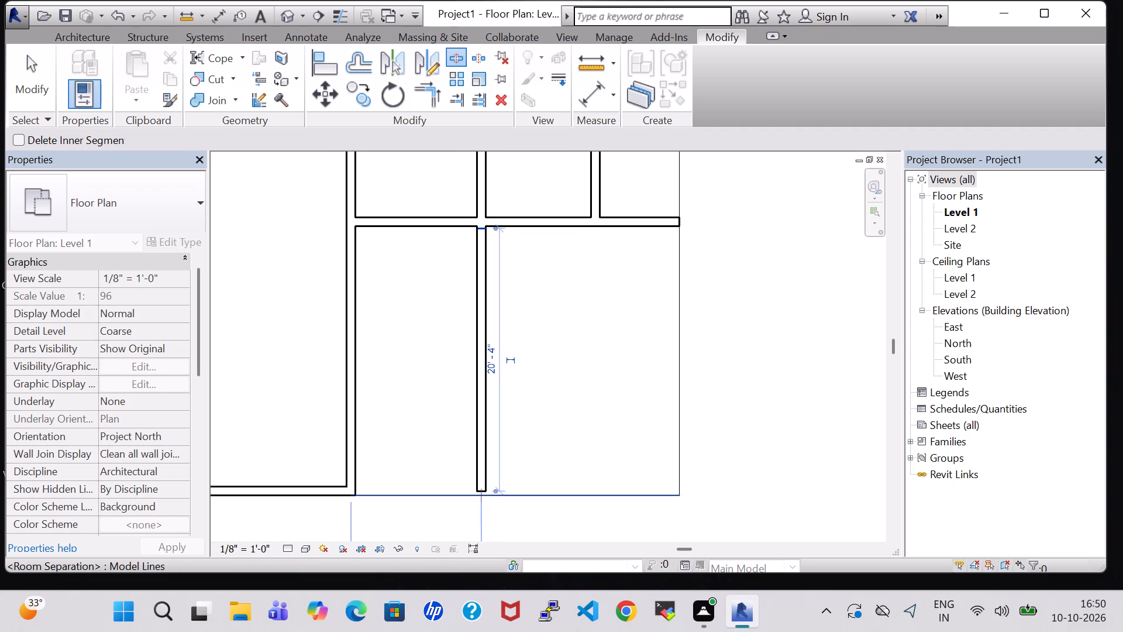
key("Escape")
key("Escape")
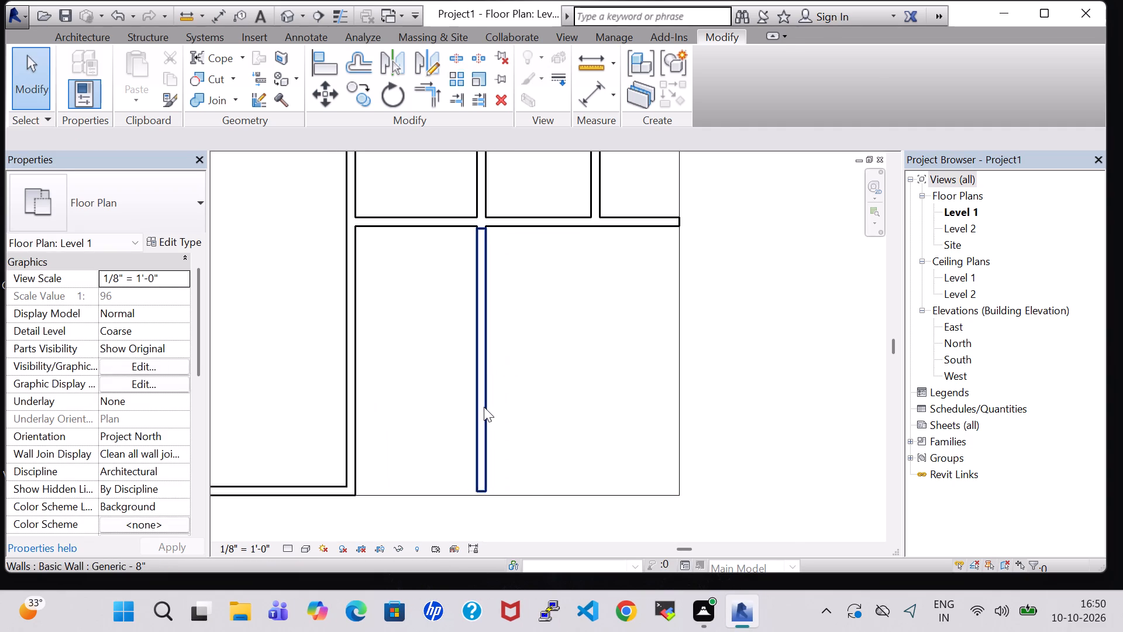
Delete the middle partition segment south of the cross wall.
left_click(484, 407)
key("Delete")
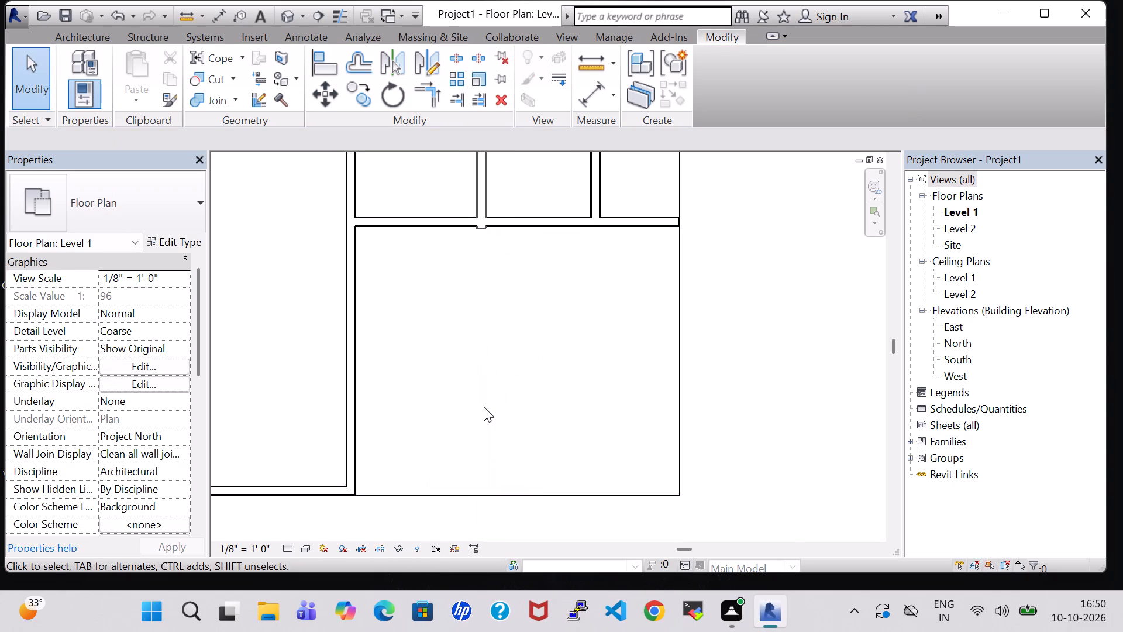
Pull the middle partition's remaining south end back north into the cross wall so no stub projects below it.
scroll(500, 306, "up", 2)
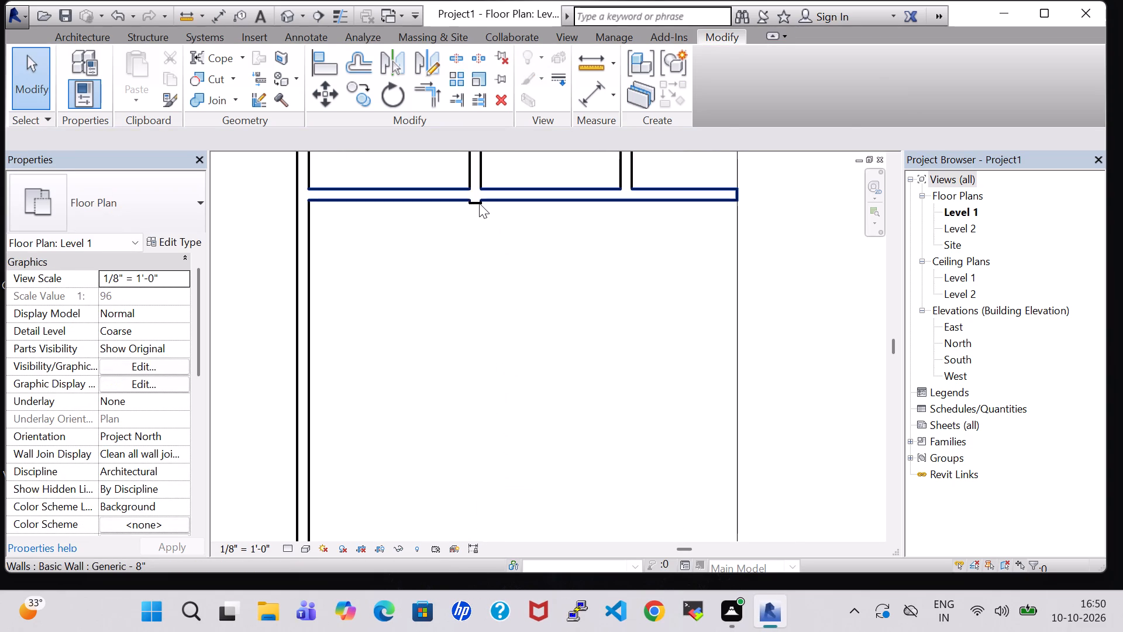
left_click(477, 203)
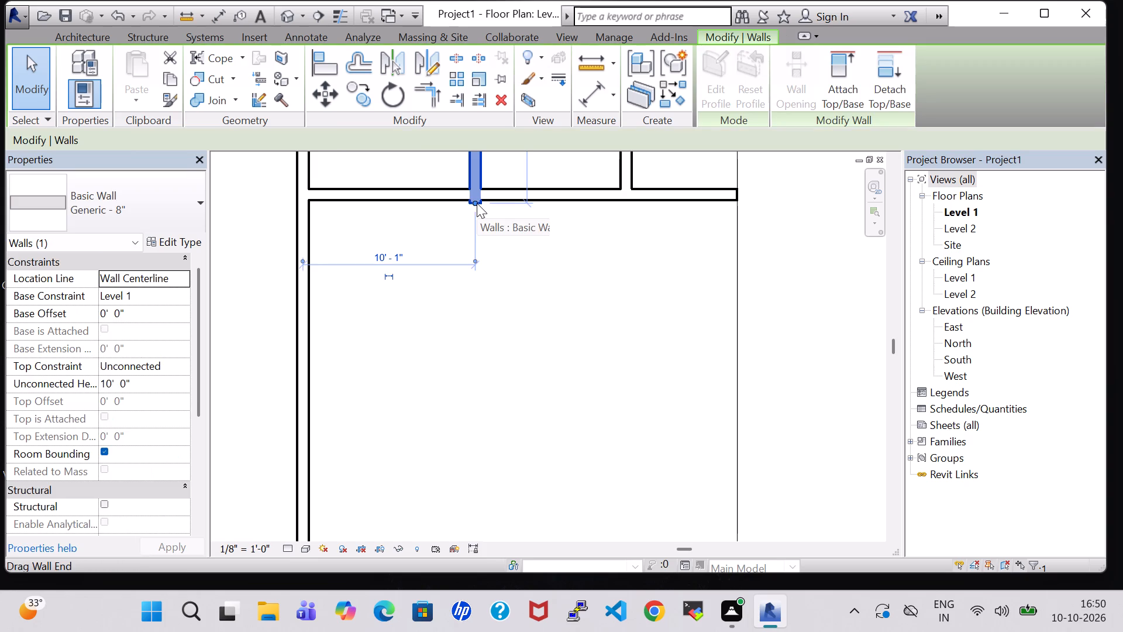
key("Up")
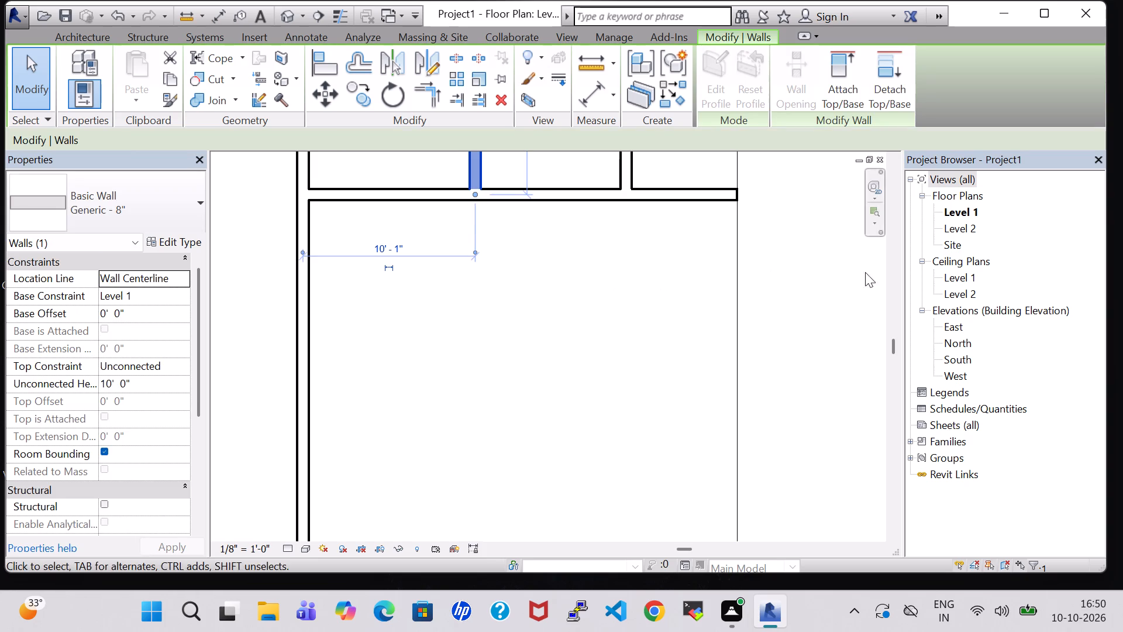
left_click(782, 304)
Draw a room separation line about 18'-11" long between the north ends of the west and east interior partitions, crossing the middle one.
scroll(747, 308, "down", 3)
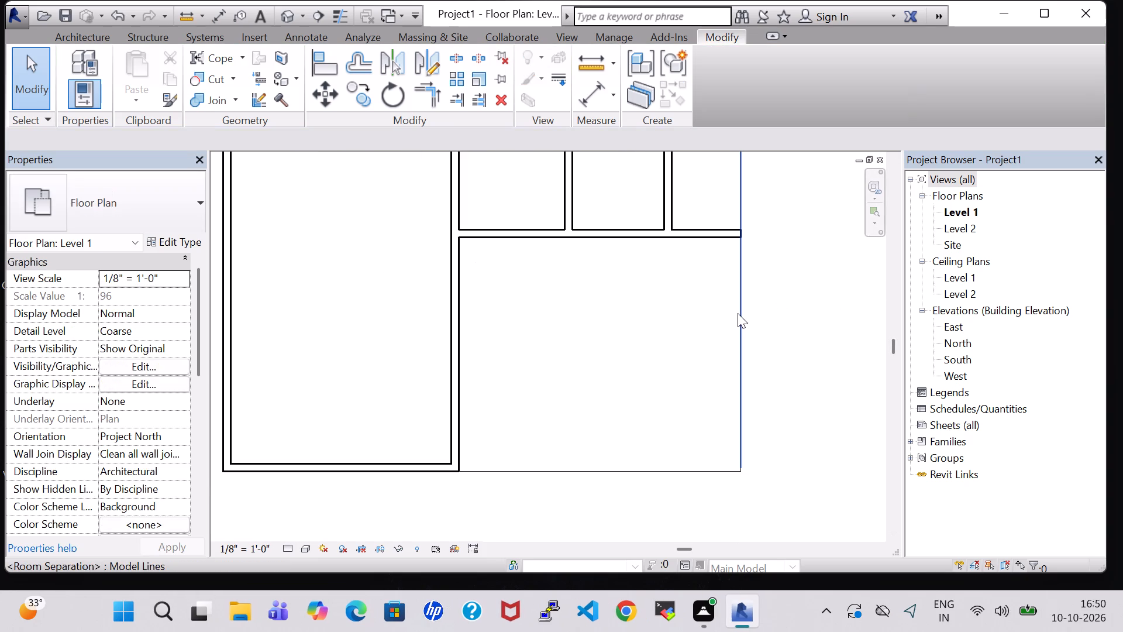
middle_click_drag(801, 311, 701, 376)
scroll(701, 376, "down", 3)
middle_click_drag(741, 211, 739, 291)
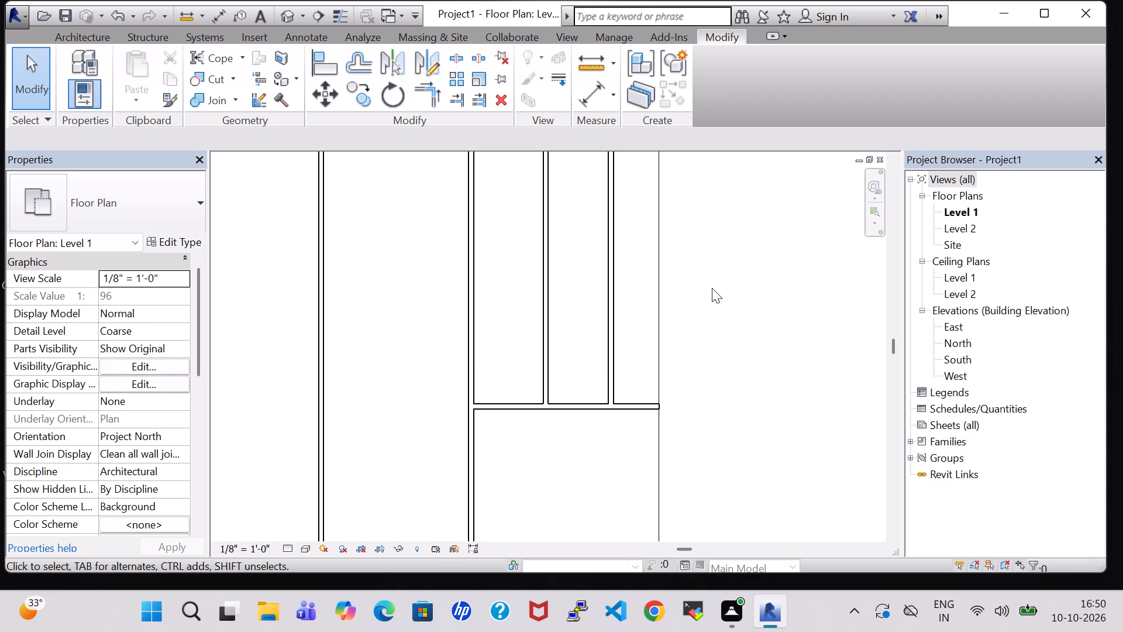
scroll(712, 288, "down", 2)
middle_click_drag(707, 293, 638, 326)
scroll(638, 326, "down", 1)
middle_click_drag(722, 331, 677, 419)
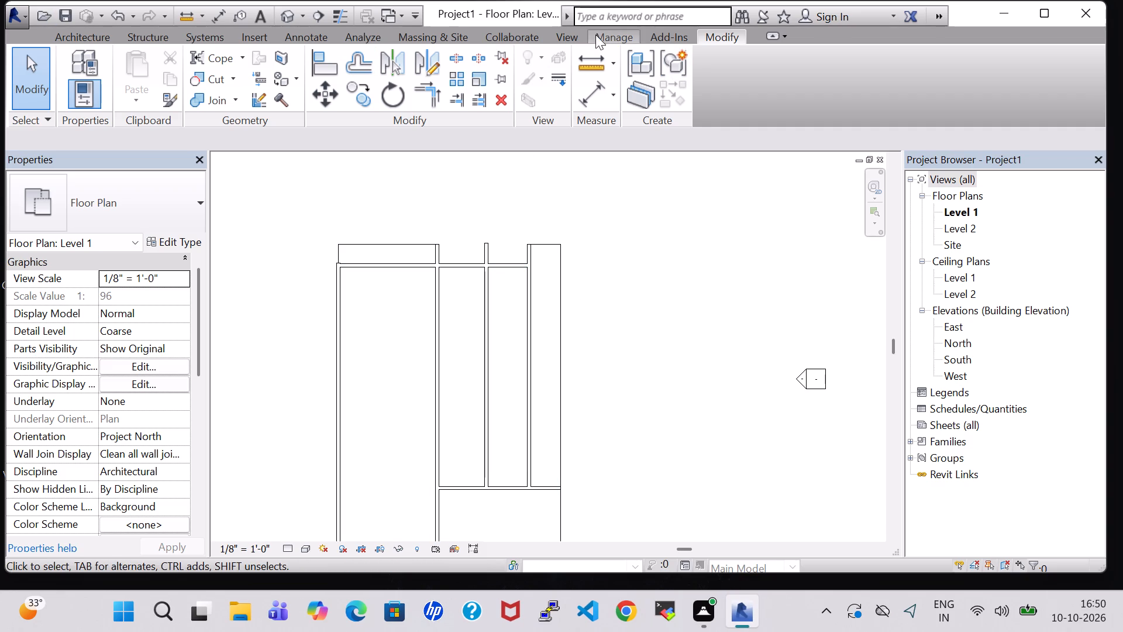
left_click(76, 35)
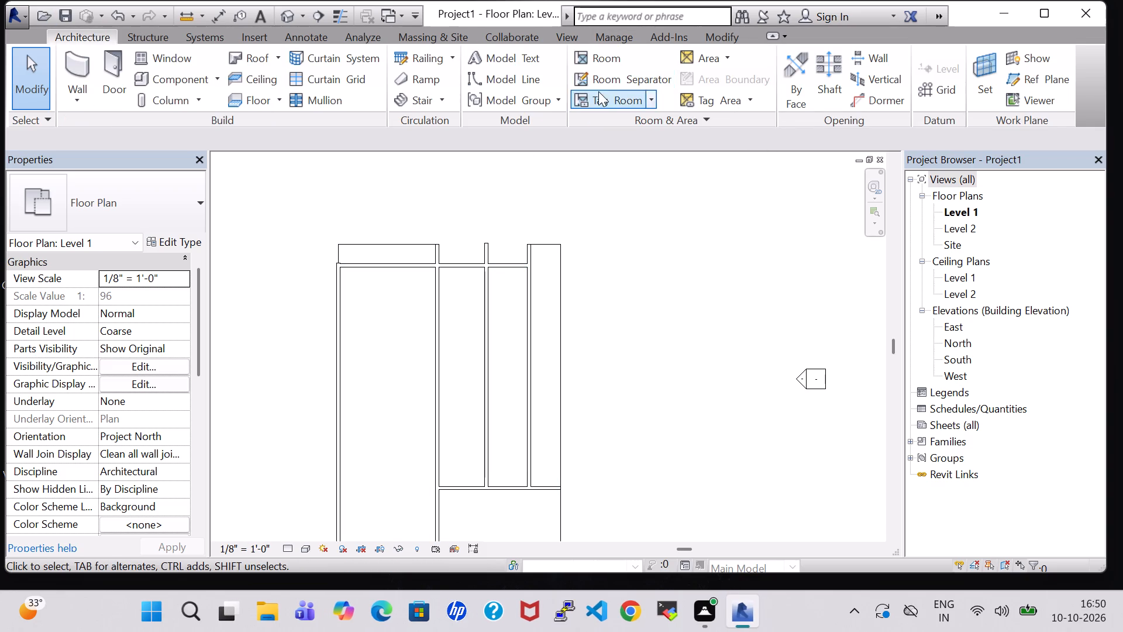
left_click(599, 83)
scroll(476, 194, "up", 5)
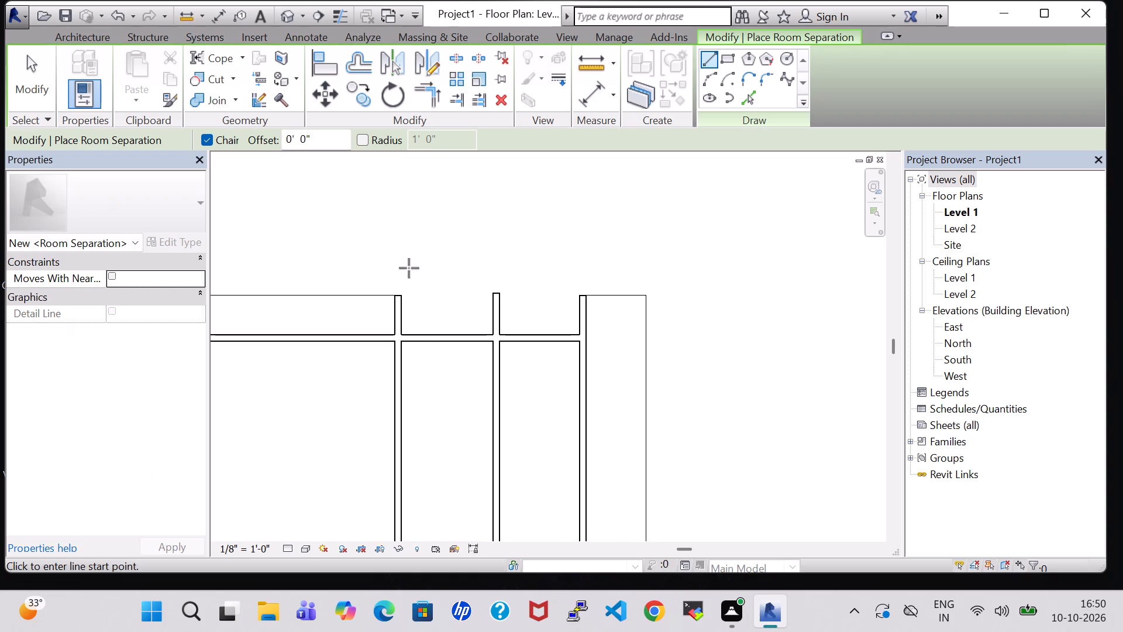
left_click(397, 297)
left_click(587, 300)
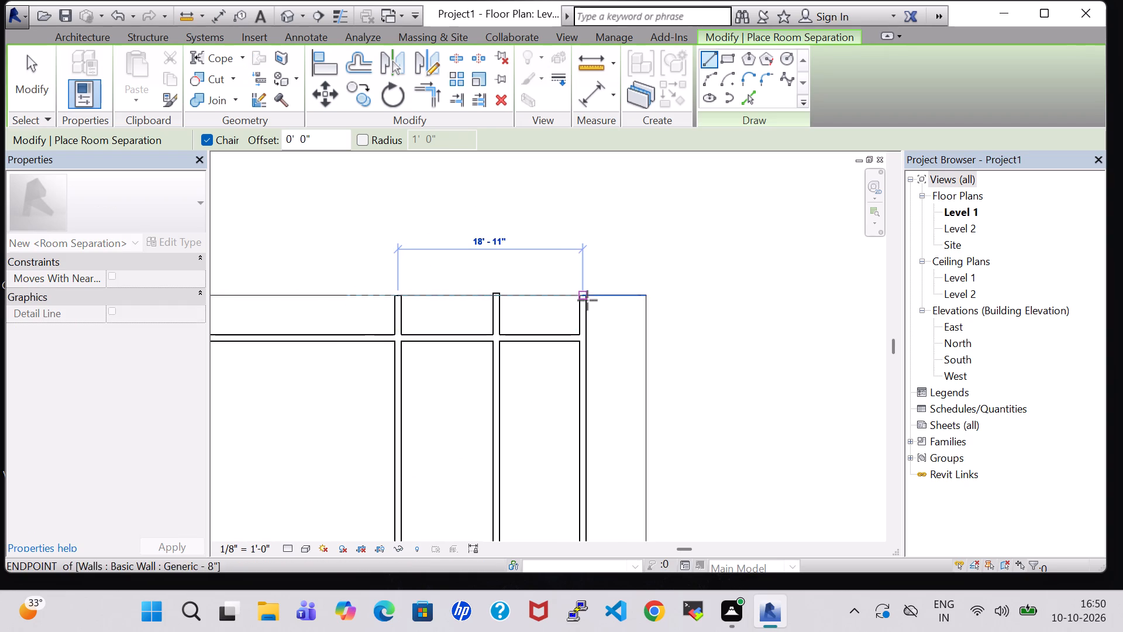
scroll(805, 351, "down", 4)
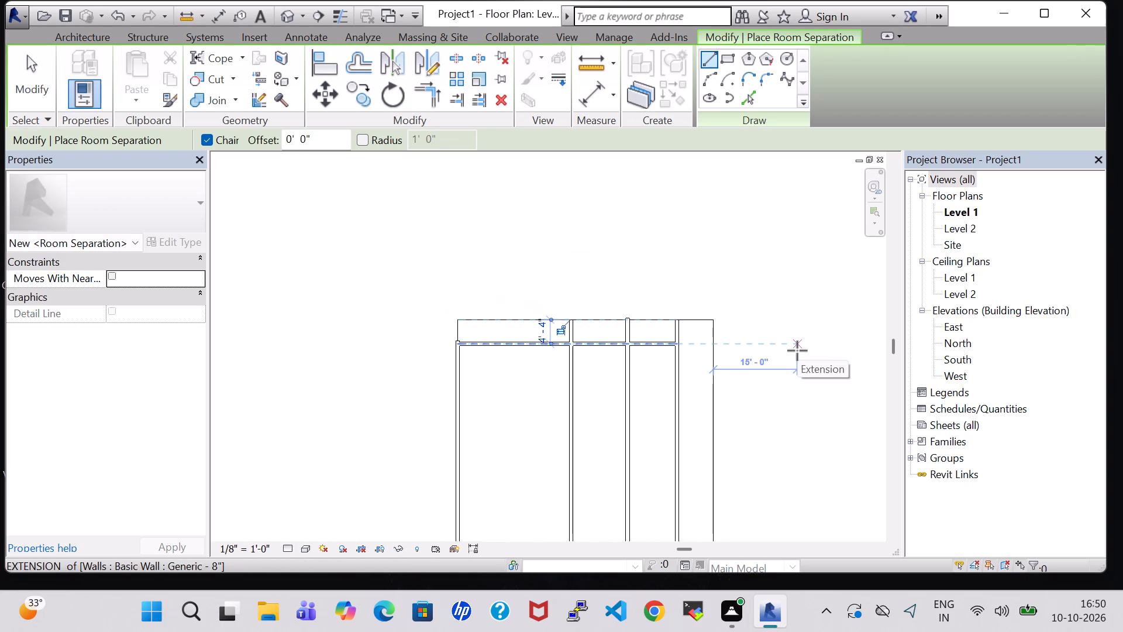
key("Escape")
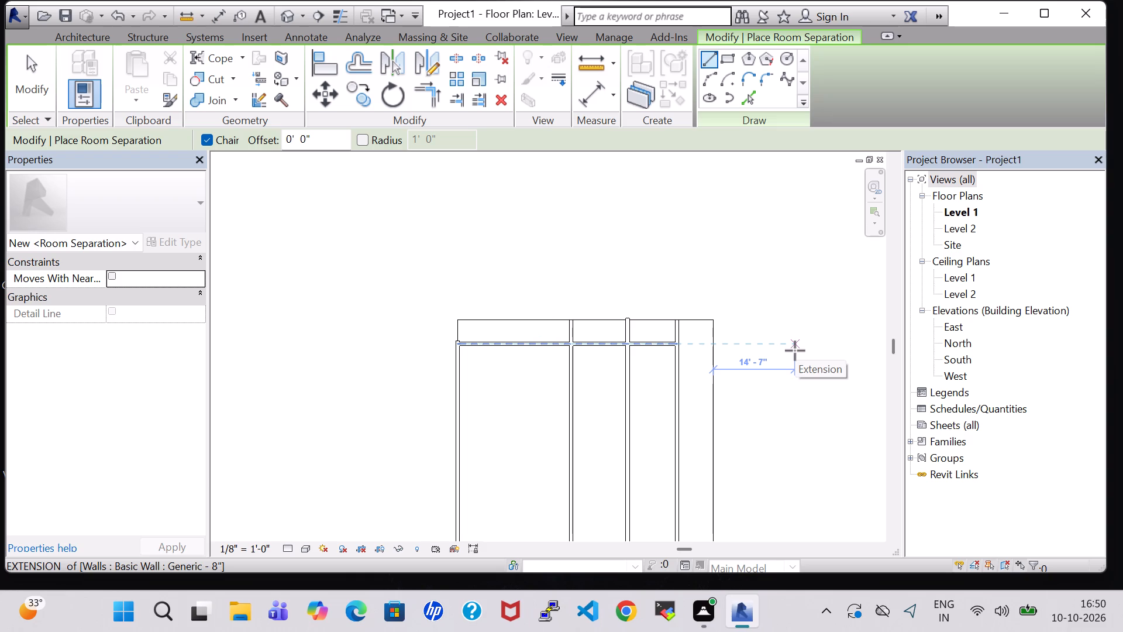
scroll(488, 322, "up", 8)
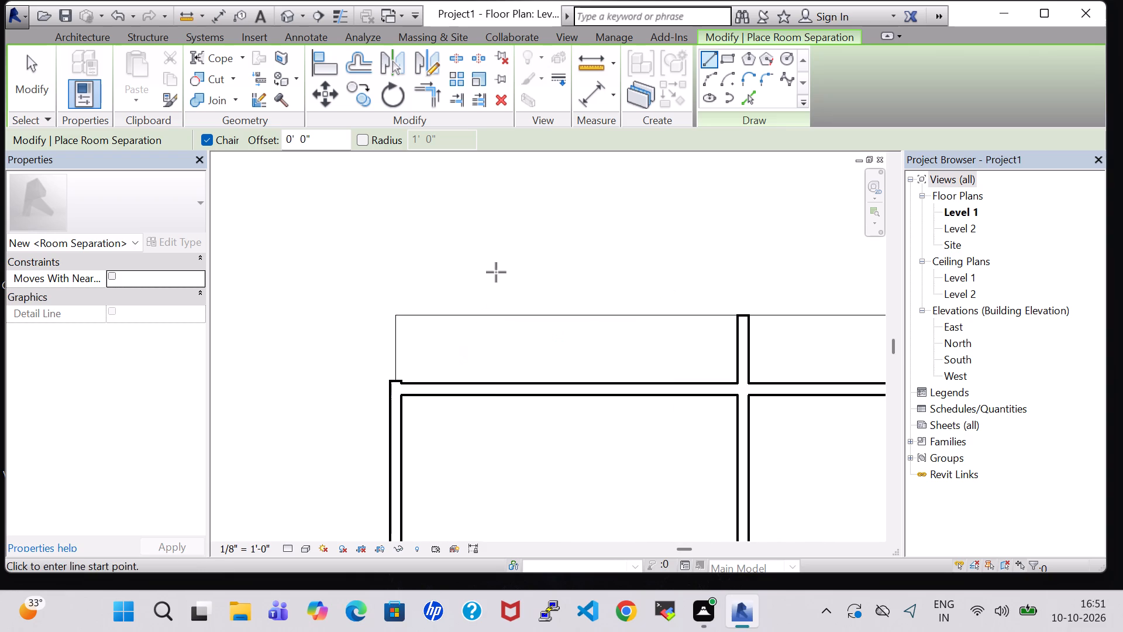
key("Escape")
Nudge the short north-south room separation line at the building's northwest corner about 3" west.
left_click(395, 336)
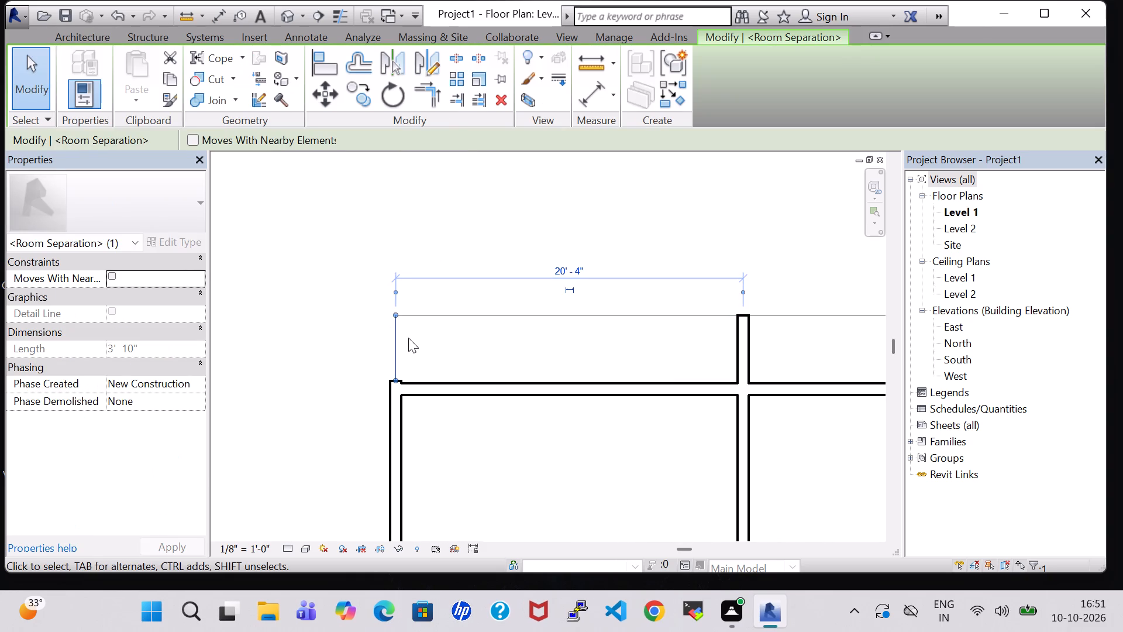
key("Left")
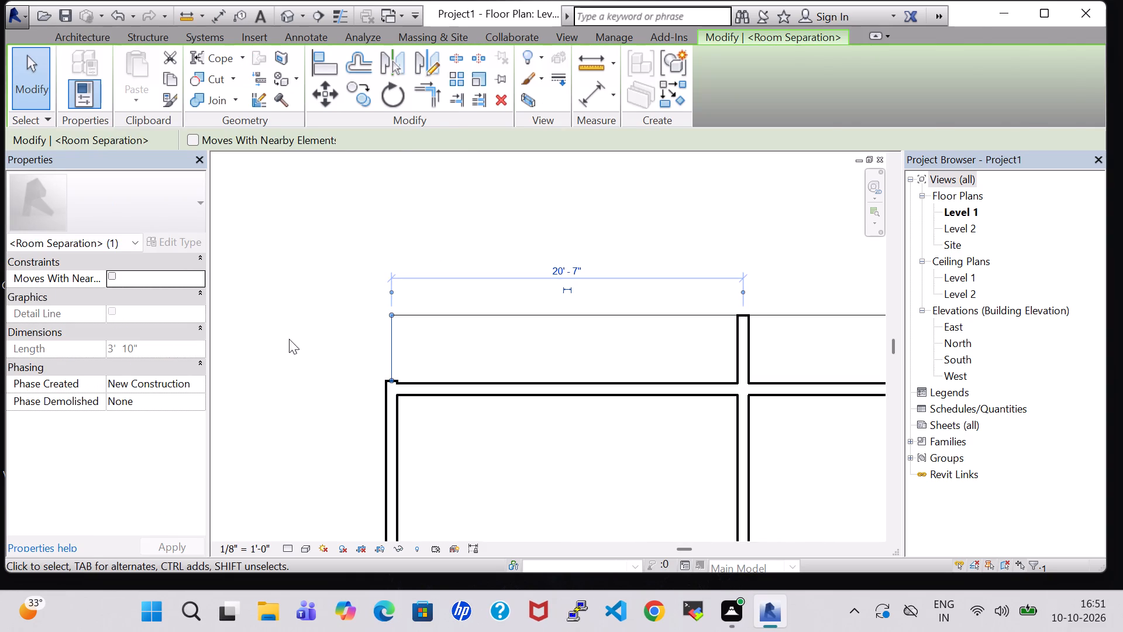
left_click(289, 339)
scroll(358, 338, "down", 6)
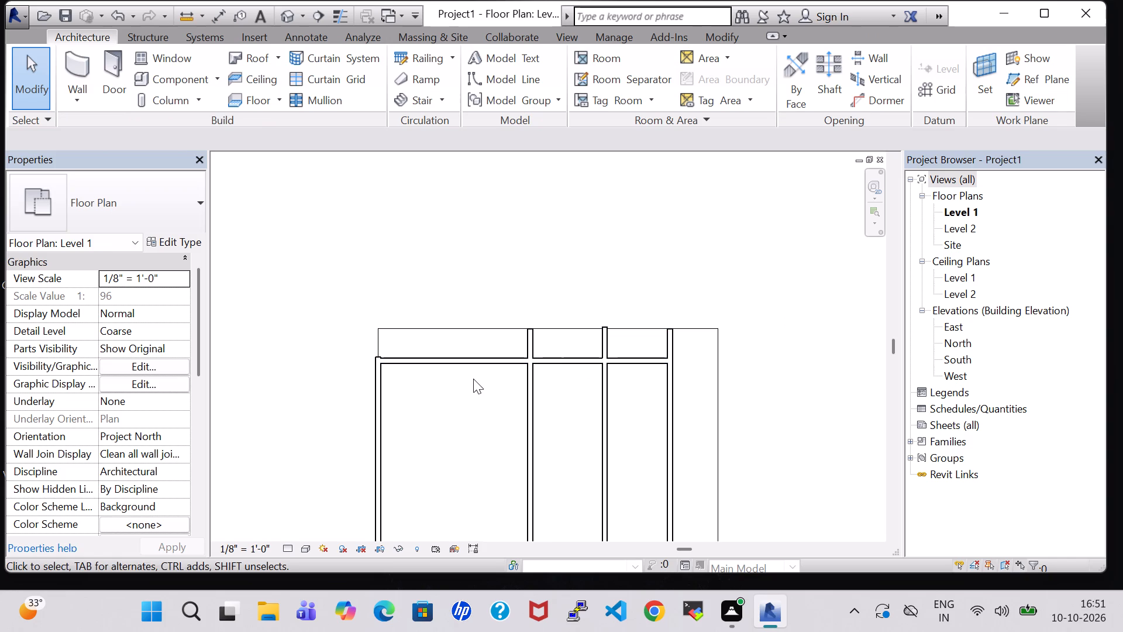
Split the west interior partition at the northern cross wall, about 3'-10" south of the separation line, and delete its northern segment.
scroll(617, 154, "up", 1)
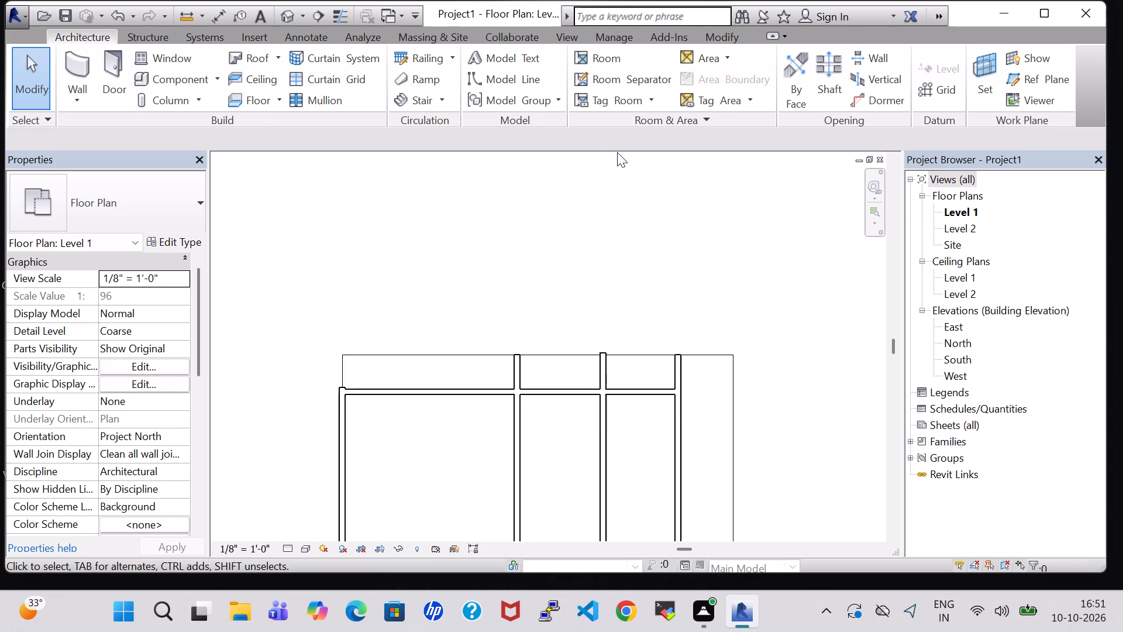
scroll(617, 152, "up", 1)
left_click(725, 43)
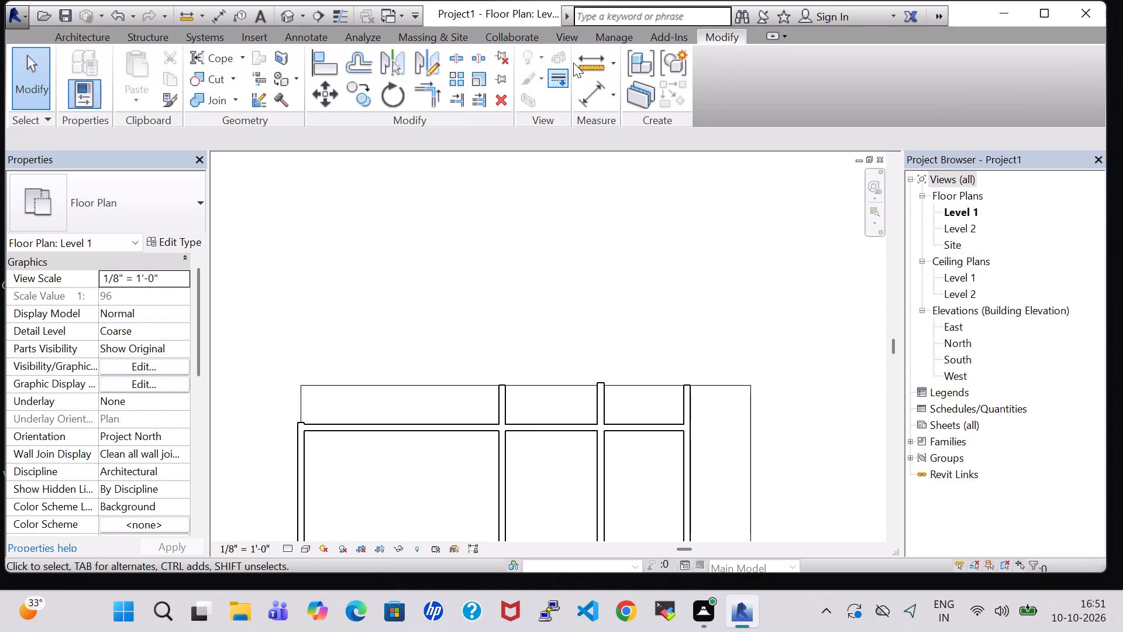
left_click(451, 57)
scroll(505, 420, "up", 4)
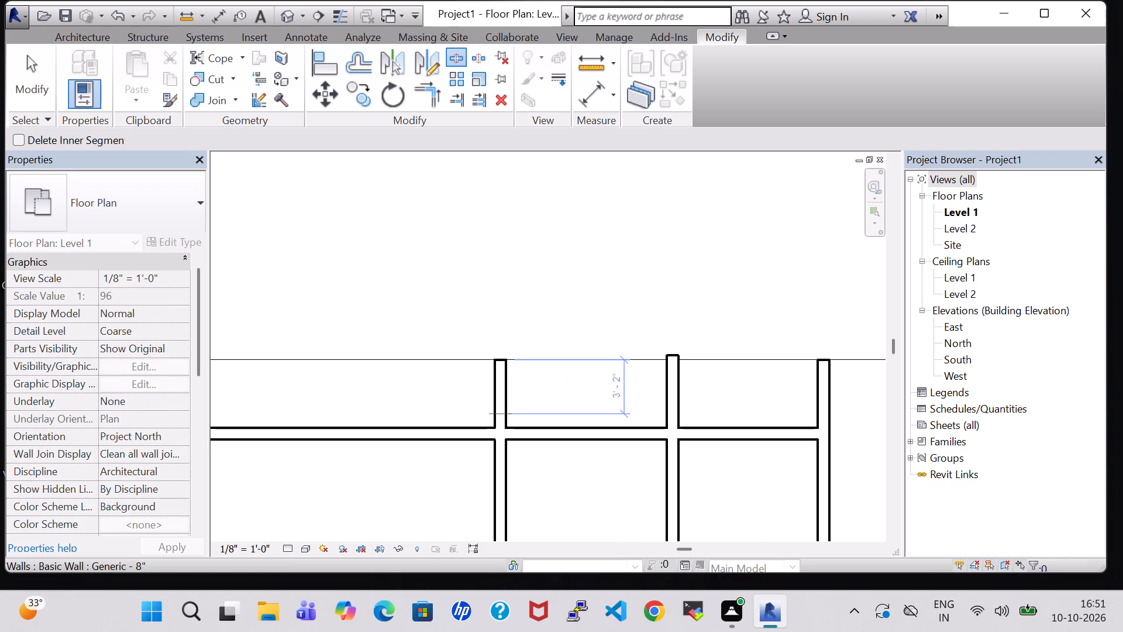
scroll(493, 425, "up", 6)
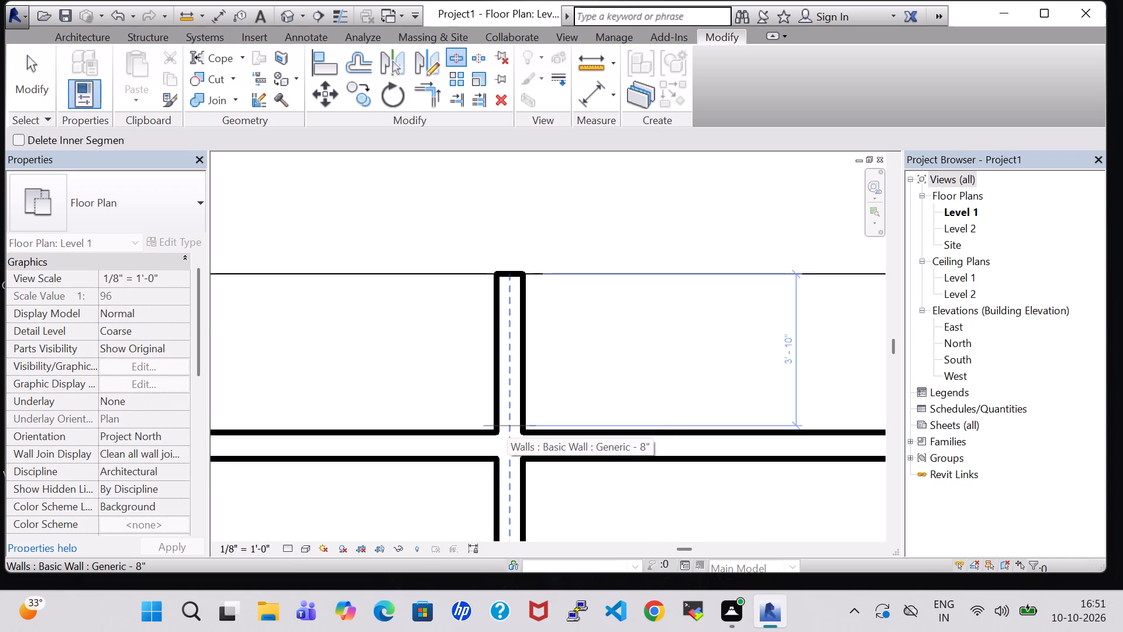
left_click(507, 427)
left_click(507, 276)
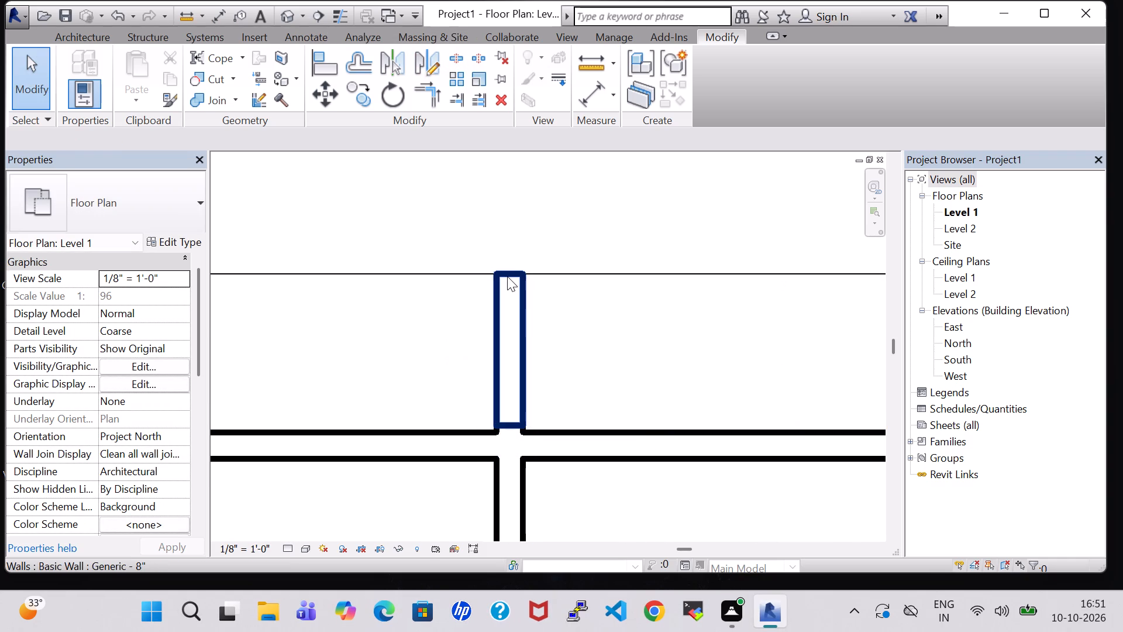
key("Delete")
key("Delete")
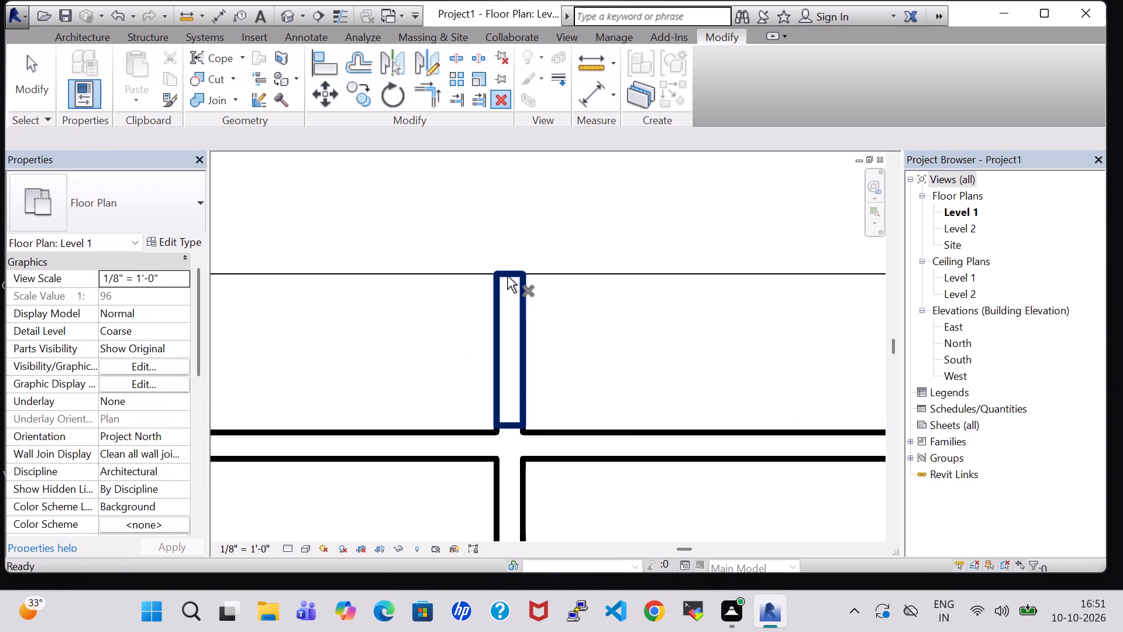
left_click(498, 333)
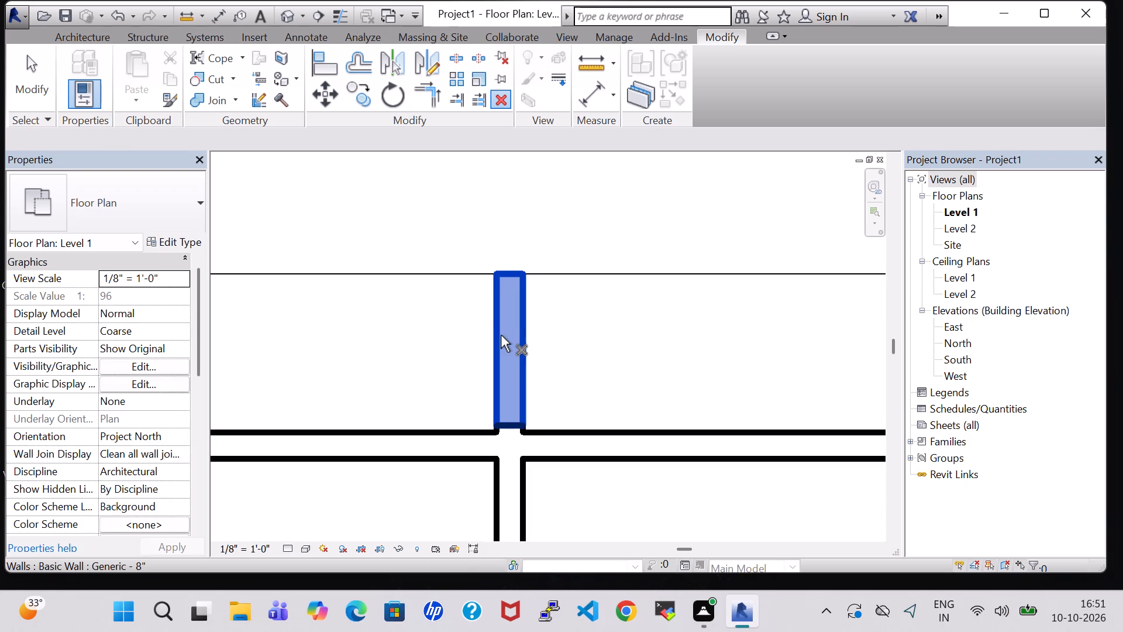
key("Delete")
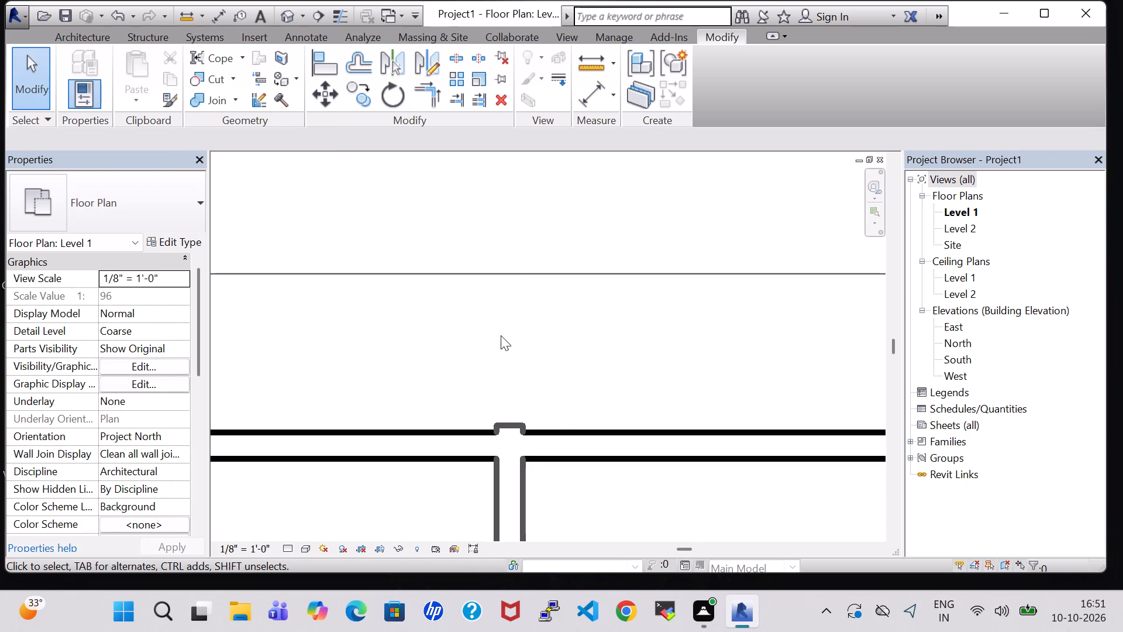
Nudge the remaining west interior partition south so its end no longer projects north of the cross wall.
left_click(518, 422)
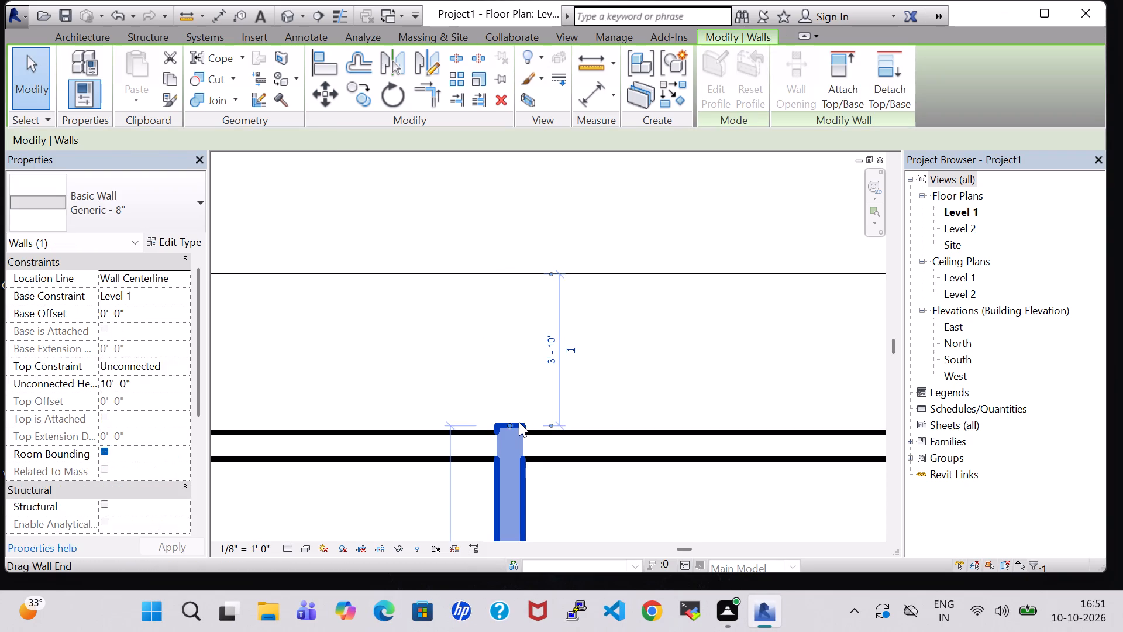
key("Down")
key("Down")
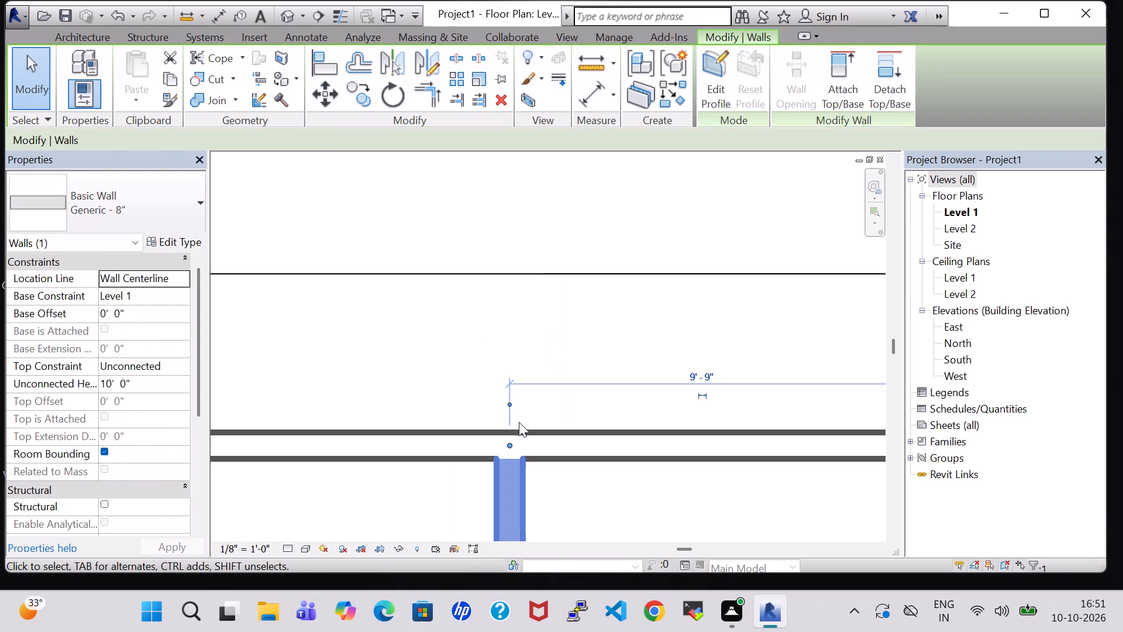
left_click(612, 315)
Split the middle partition at the northern cross wall, about 3'-11" south of the separation line, and delete its northern segment.
scroll(612, 321, "down", 3)
middle_click_drag(599, 324, 0, 250)
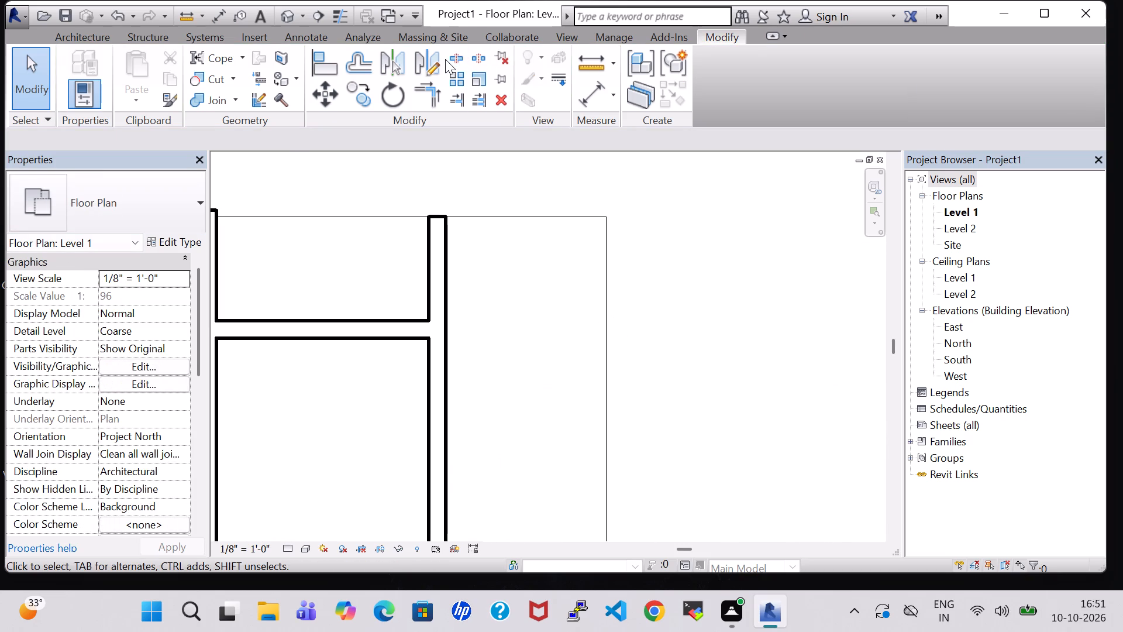
left_click(457, 59)
middle_click_drag(278, 274, 473, 283)
scroll(473, 283, "up", 1)
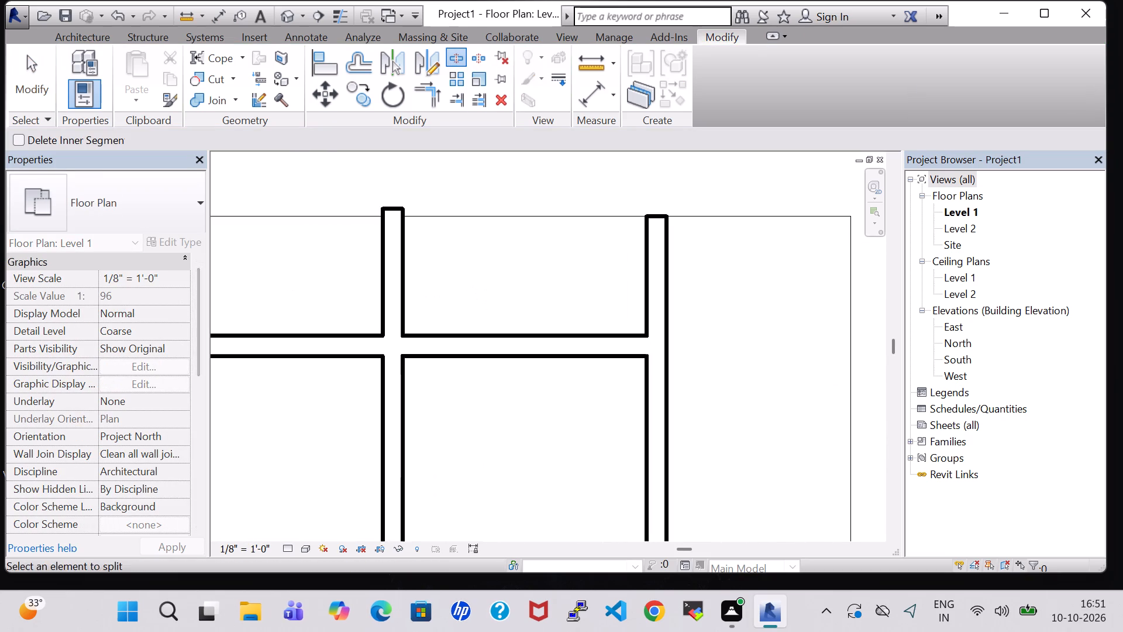
scroll(385, 324, "up", 3)
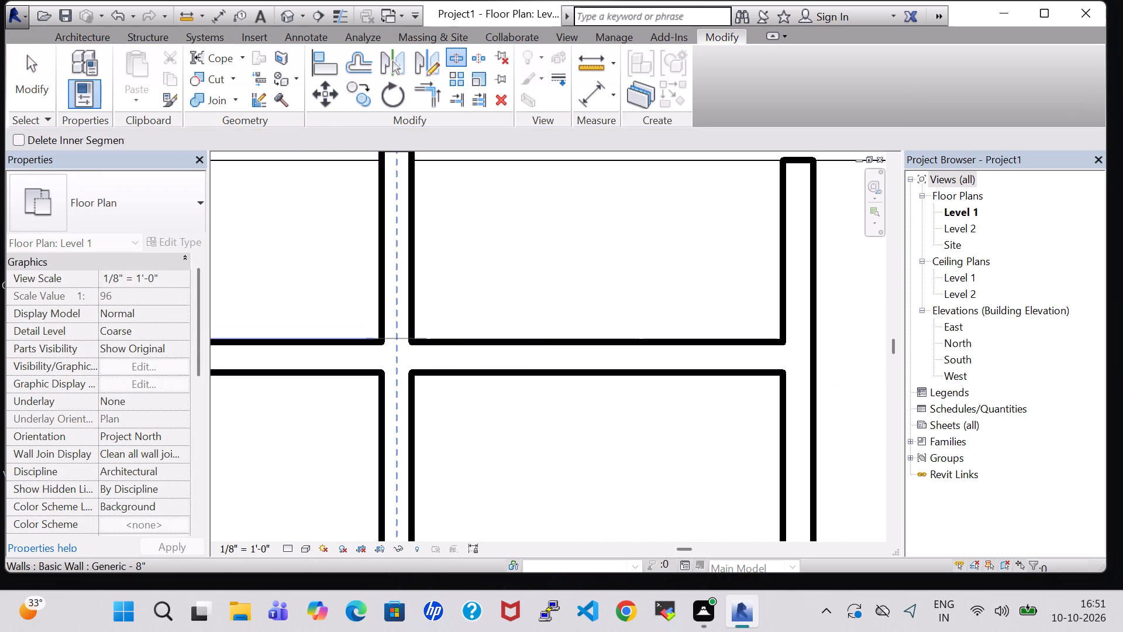
left_click(394, 340)
scroll(442, 291, "up", 1)
middle_click_drag(442, 291, 435, 372)
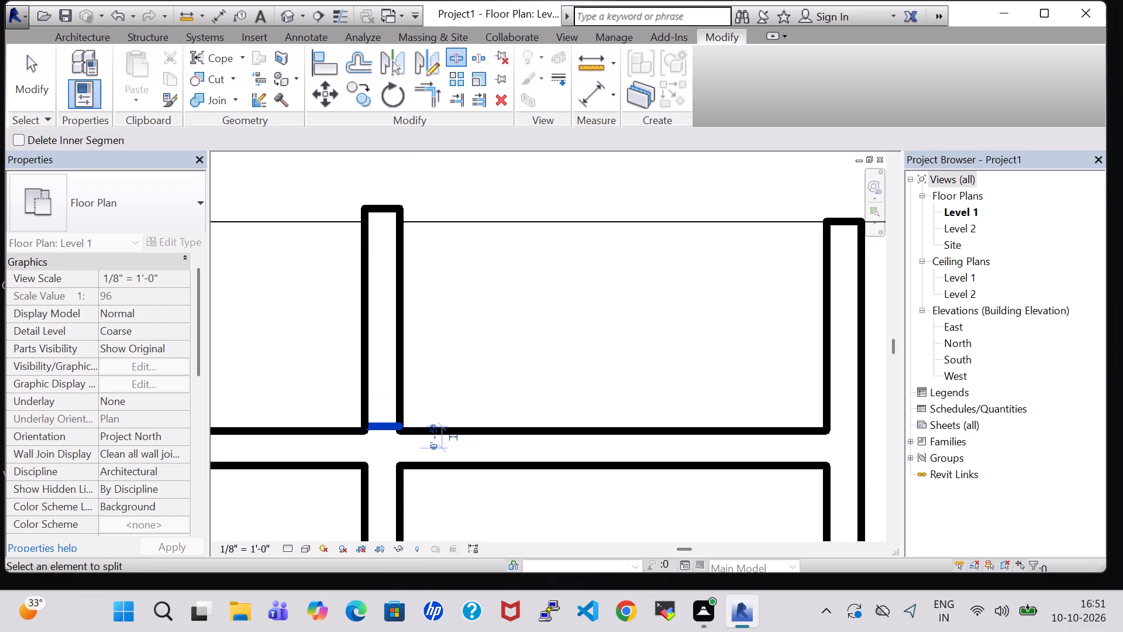
left_click(376, 211)
key("Delete")
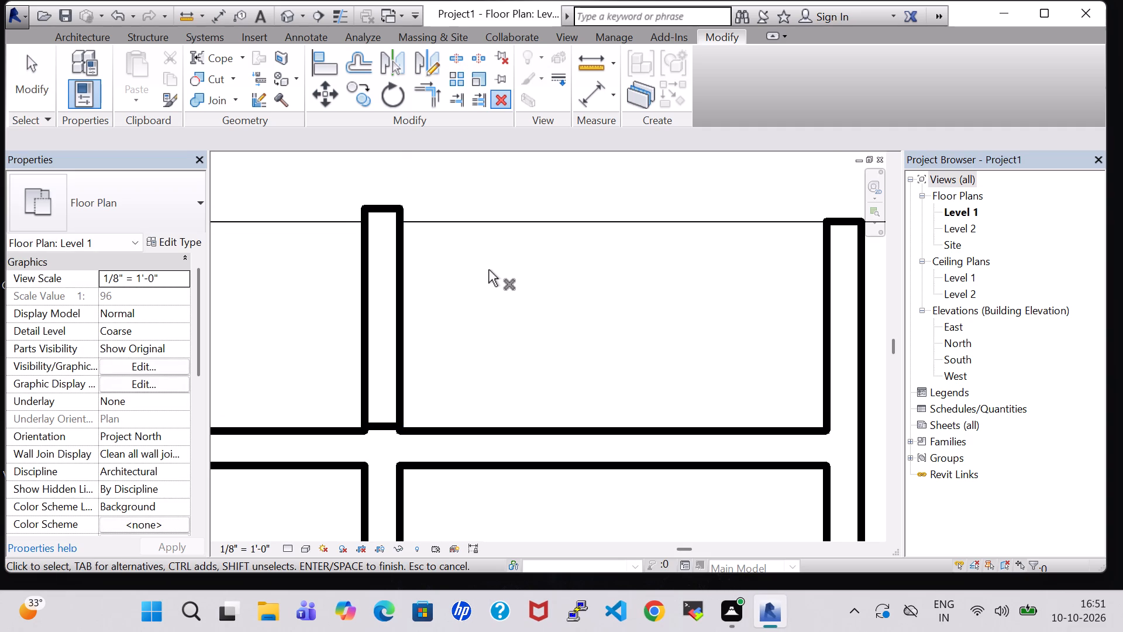
left_click(383, 327)
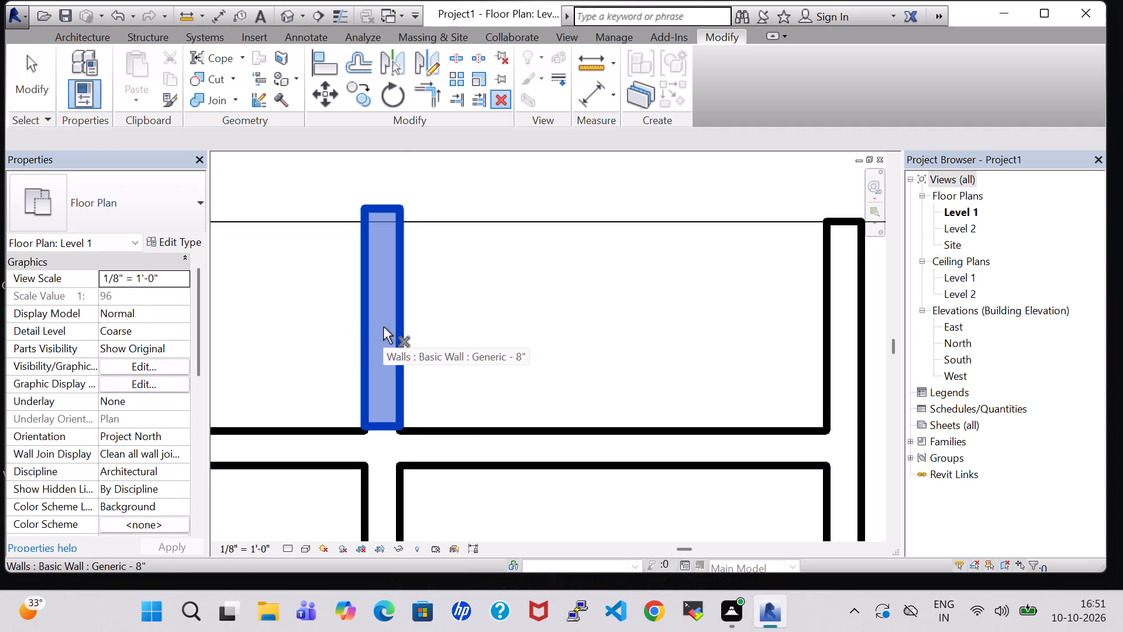
key("Delete")
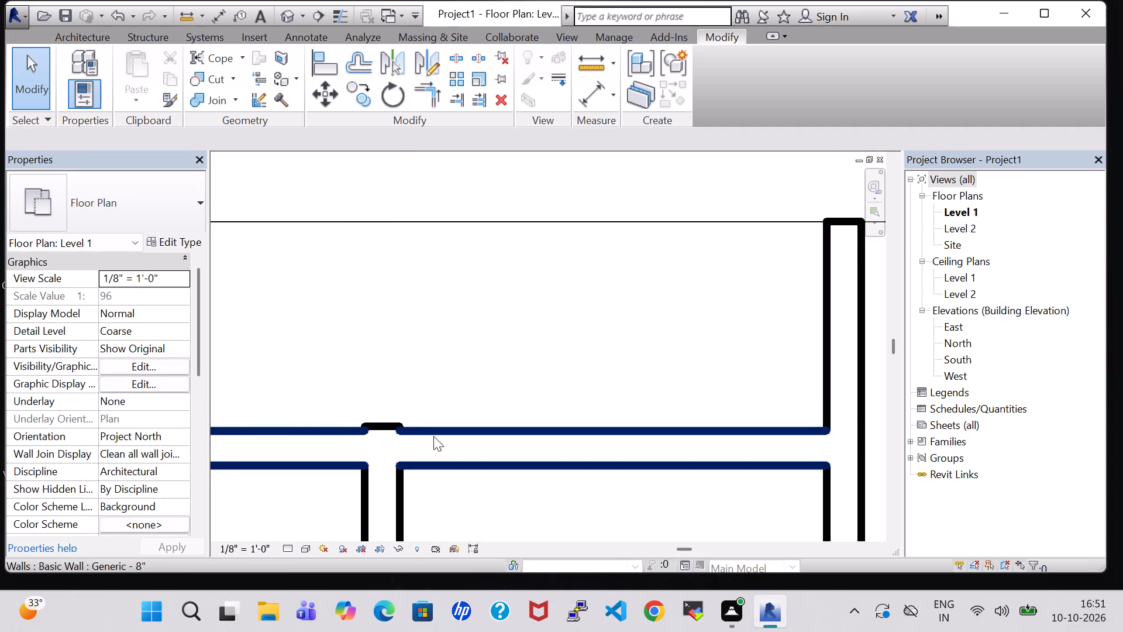
Nudge the remaining middle partition south so its end no longer projects north of the cross wall.
left_click(384, 427)
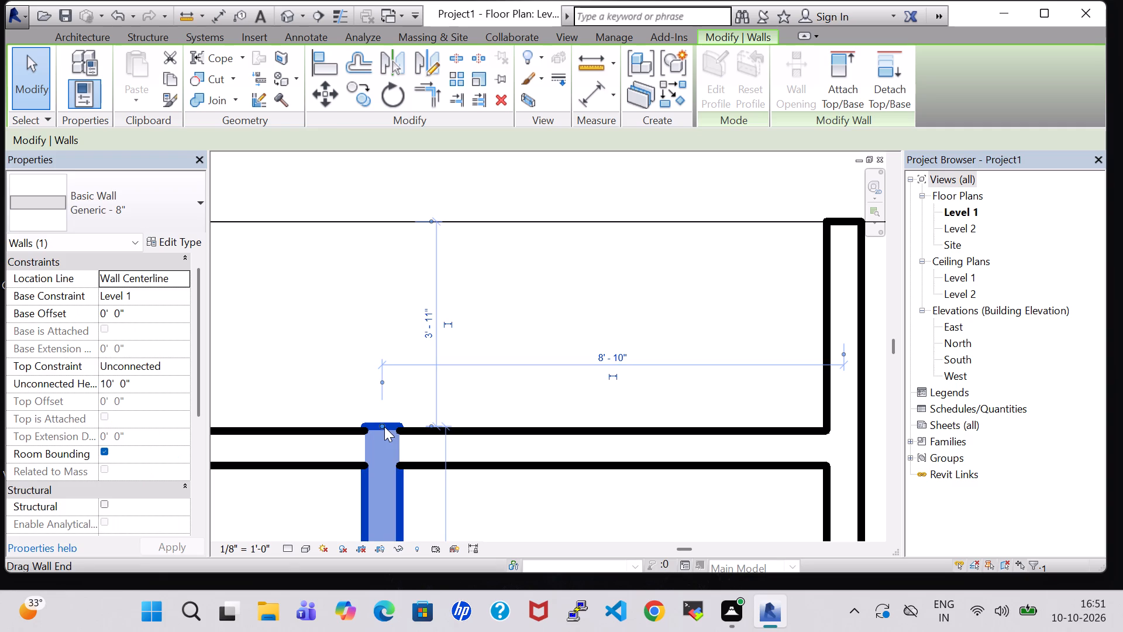
key("Down")
left_click(504, 334)
Split the east wall at the northern cross wall, about 4'-0" south of the separation line, and delete its northern segment.
middle_click_drag(500, 329, 411, 317)
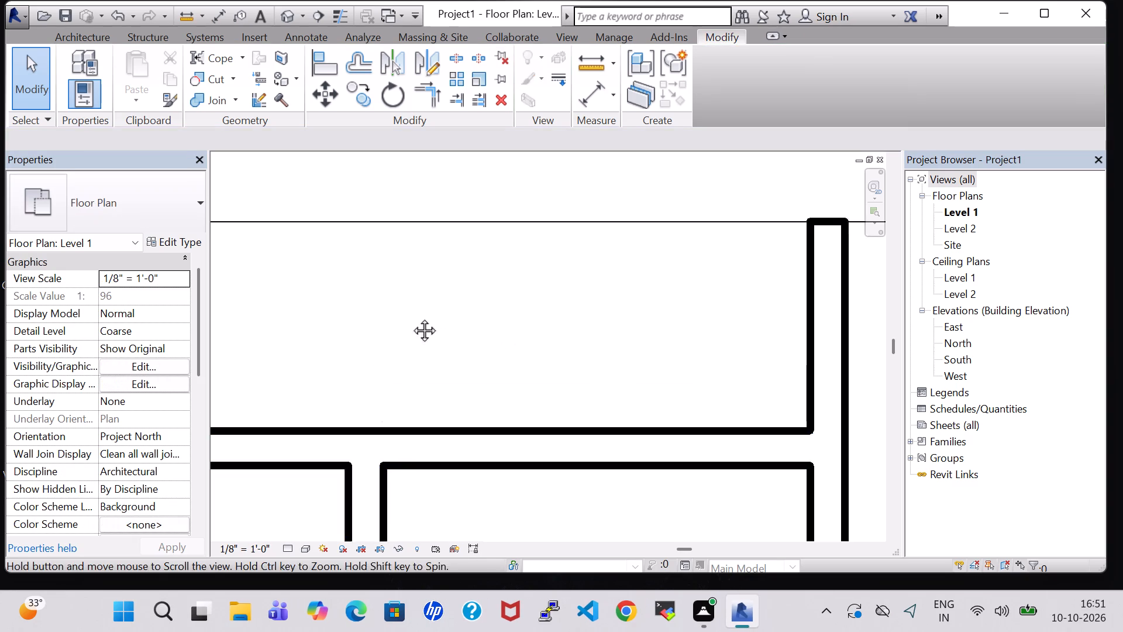
middle_click_drag(411, 317, 383, 315)
left_click(456, 51)
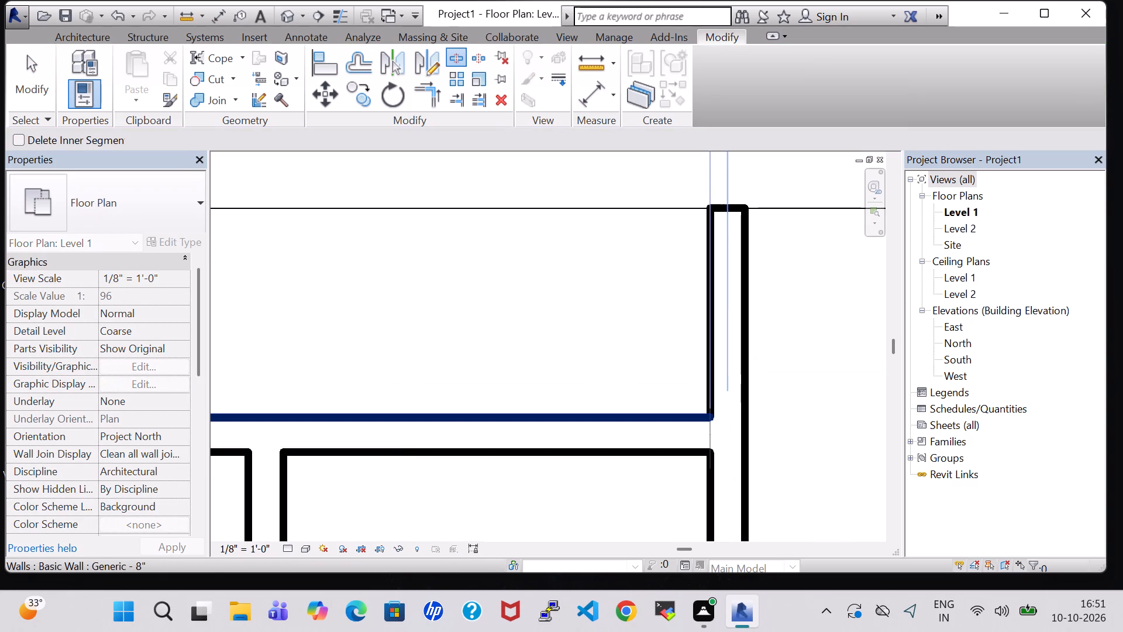
left_click(722, 417)
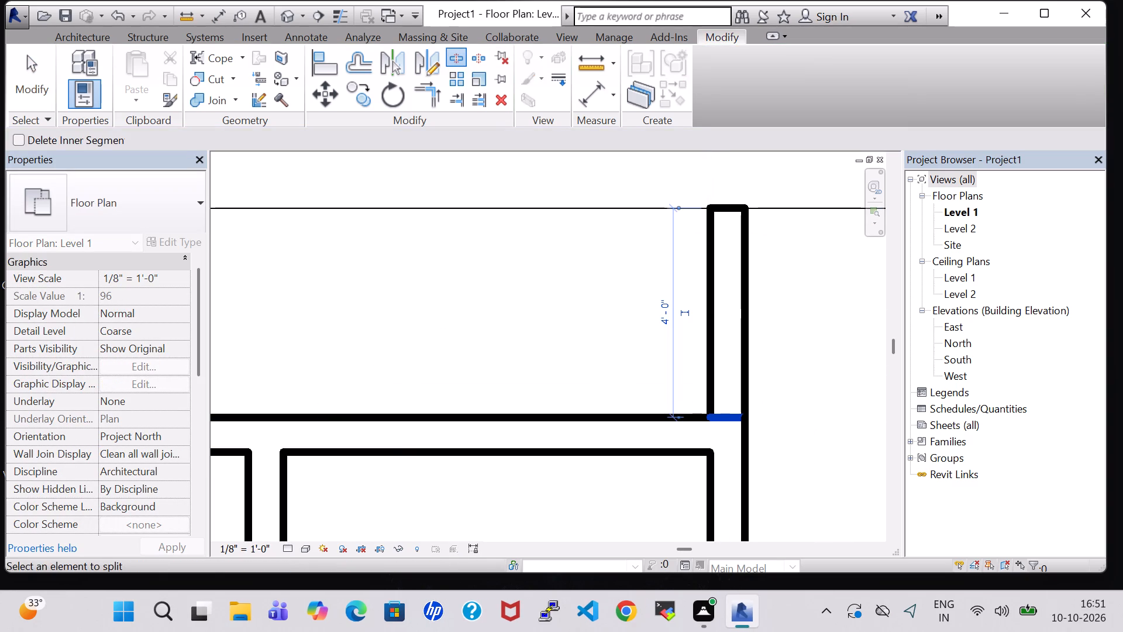
left_click(726, 210)
key("Delete")
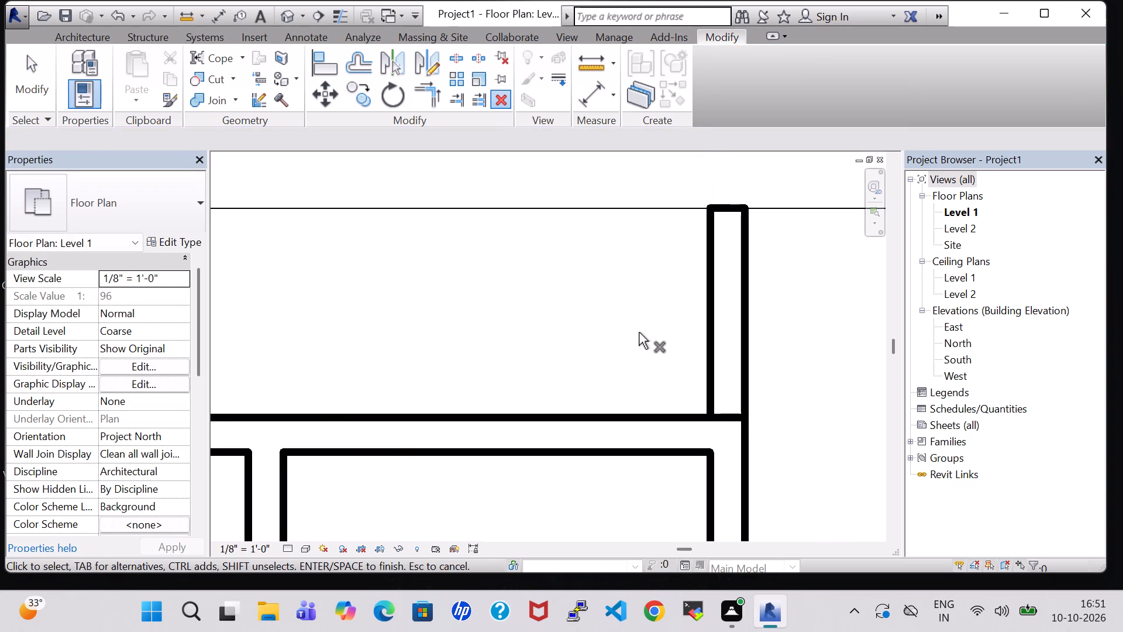
left_click(734, 294)
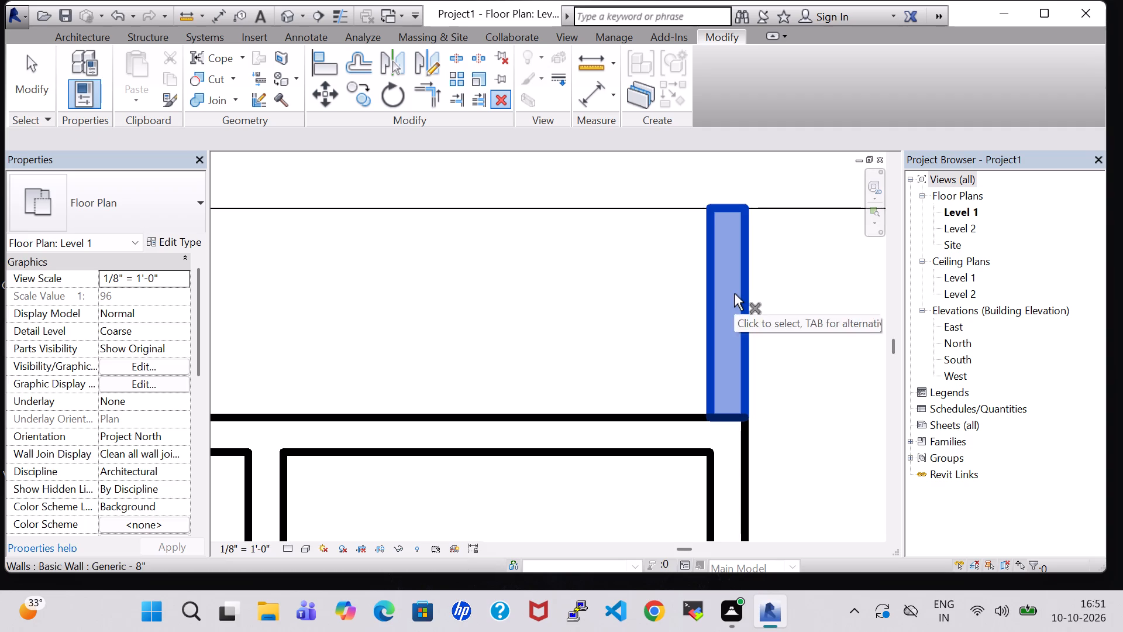
key("Delete")
Nudge the west exterior wall south so its end no longer projects north of the northern cross wall.
scroll(684, 322, "down", 8)
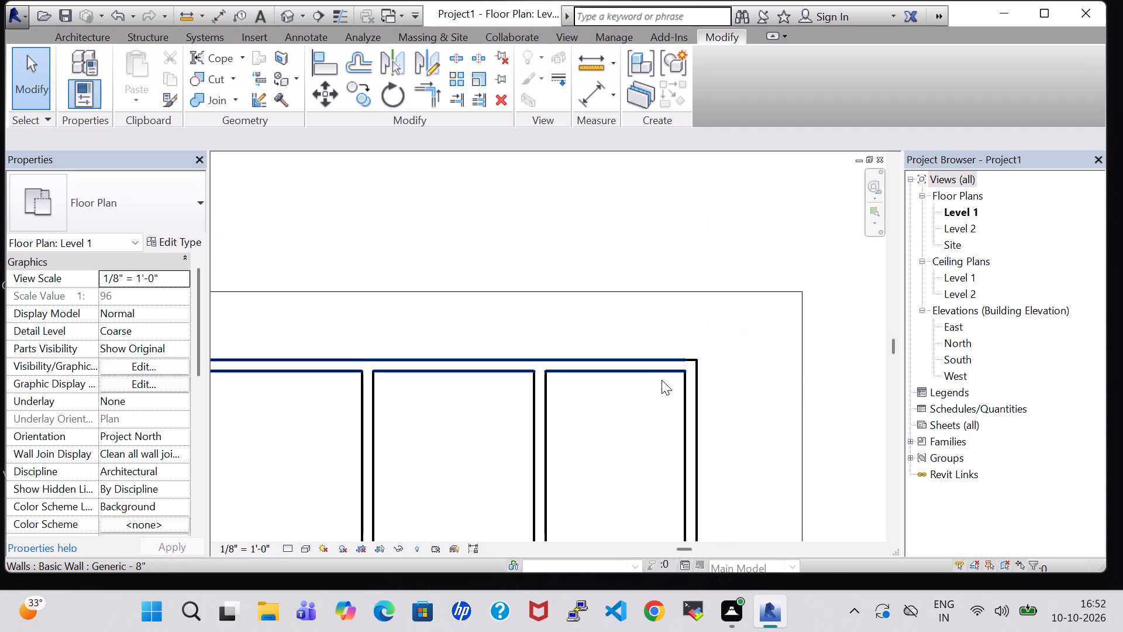
middle_click_drag(659, 447, 660, 395)
scroll(666, 388, "down", 2)
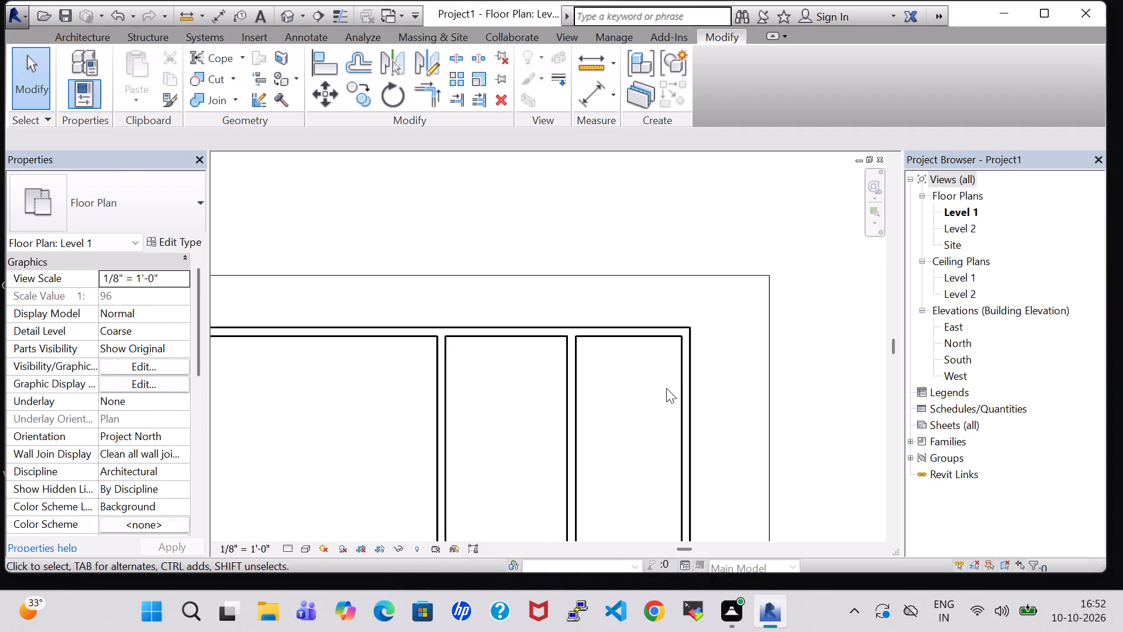
middle_click_drag(632, 383, 674, 310)
scroll(632, 383, "down", 1)
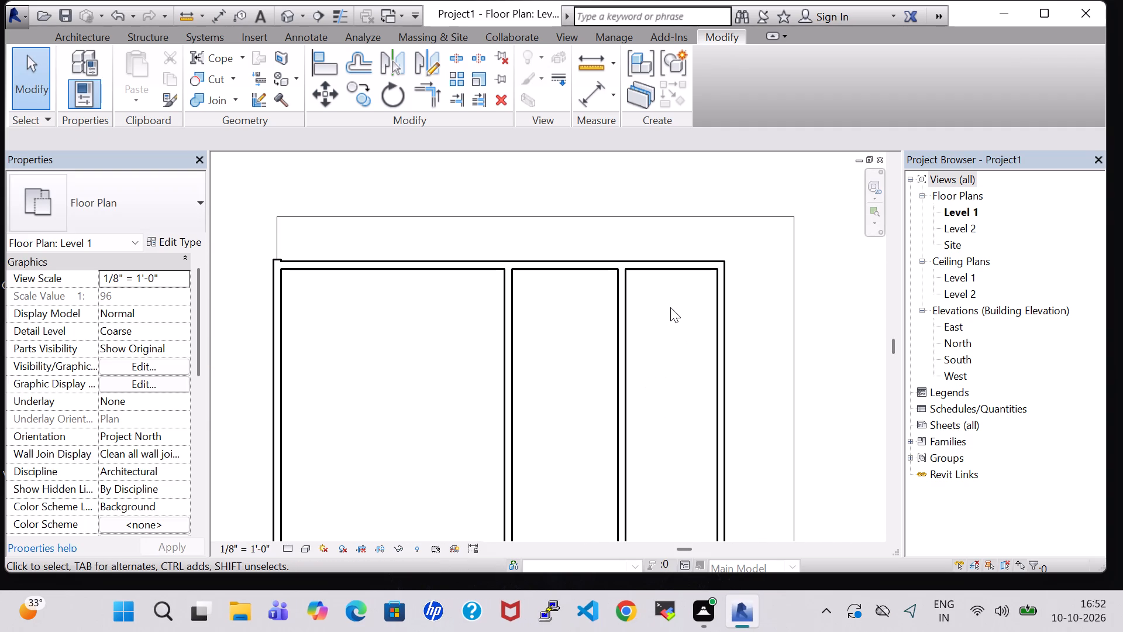
scroll(280, 259, "up", 5)
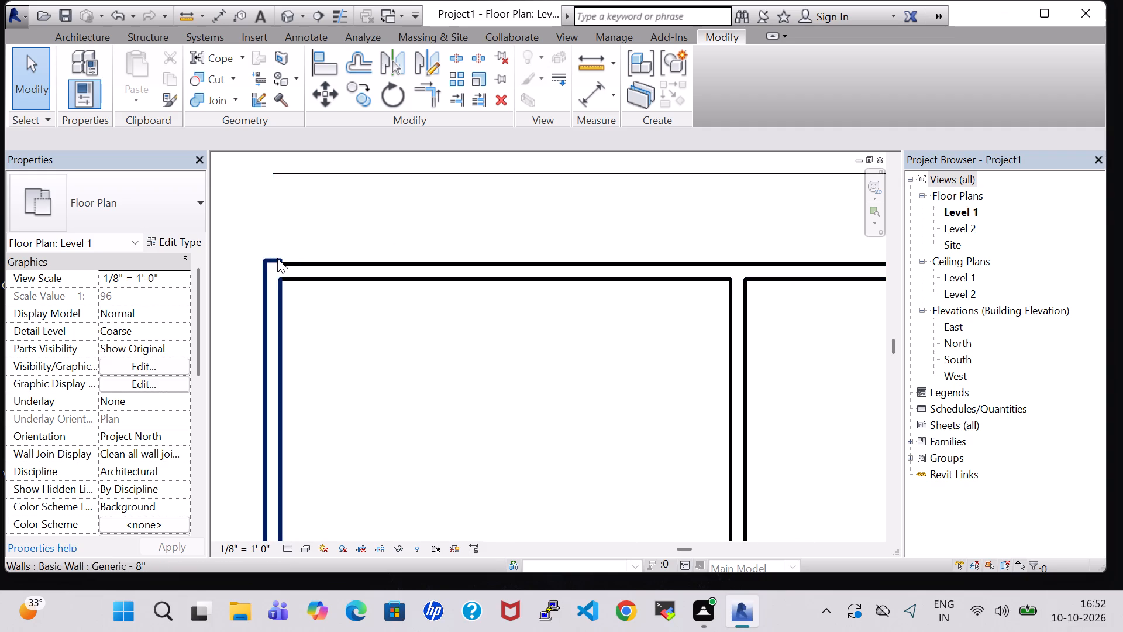
left_click(277, 259)
key("Down")
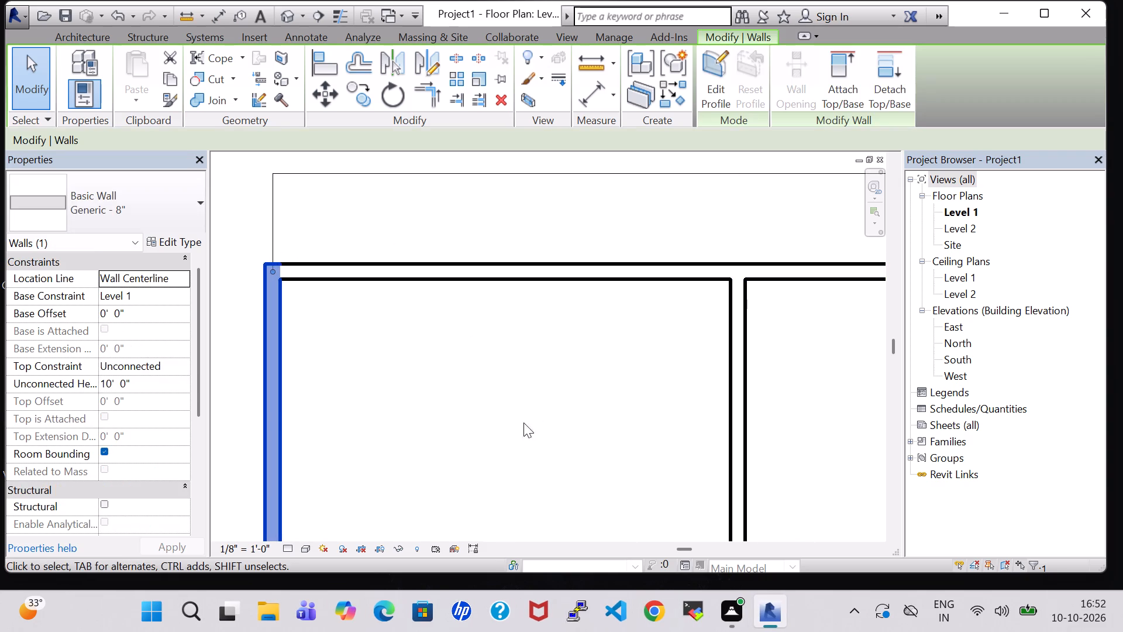
left_click(507, 430)
Examine the overall floor plan from the northern separation line down to the southern edge.
scroll(467, 380, "down", 2)
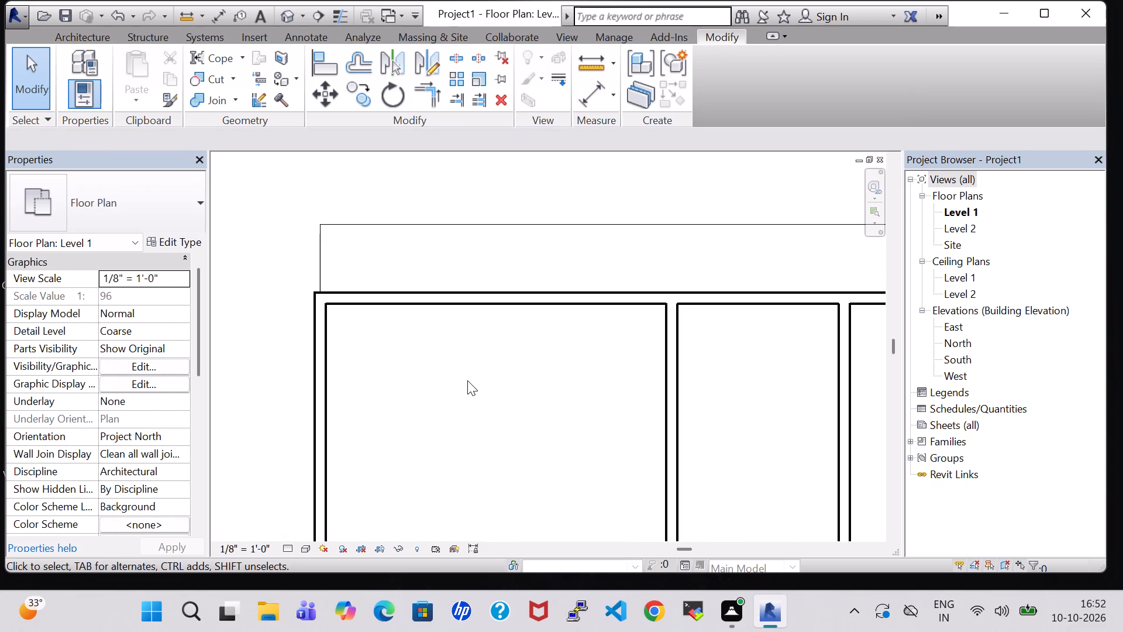
middle_click_drag(467, 380, 392, 346)
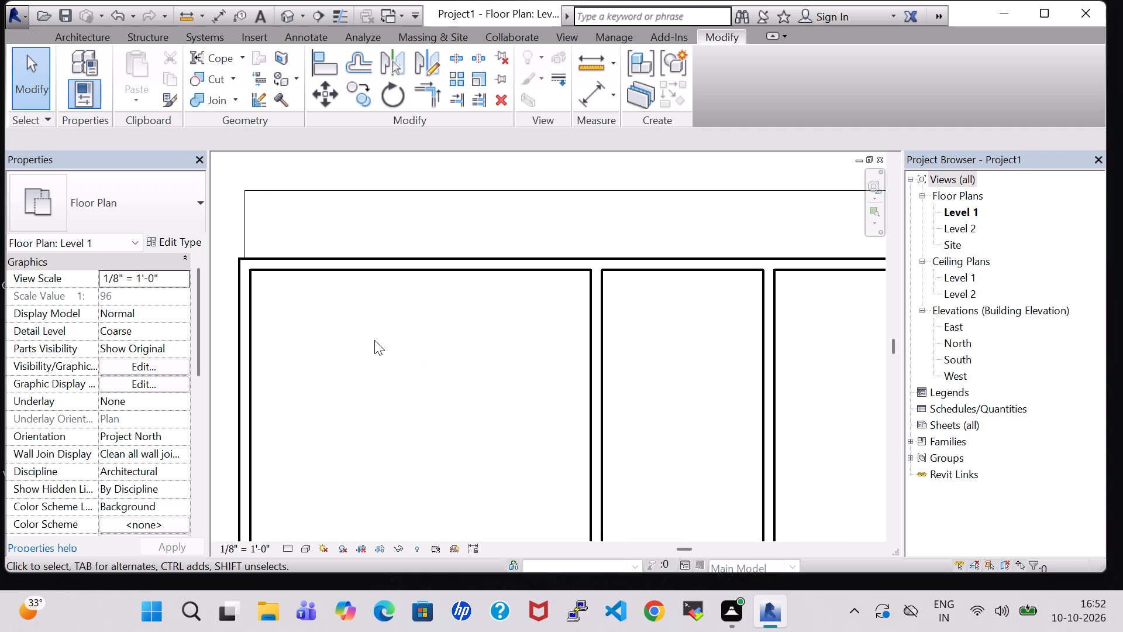
scroll(374, 340, "down", 2)
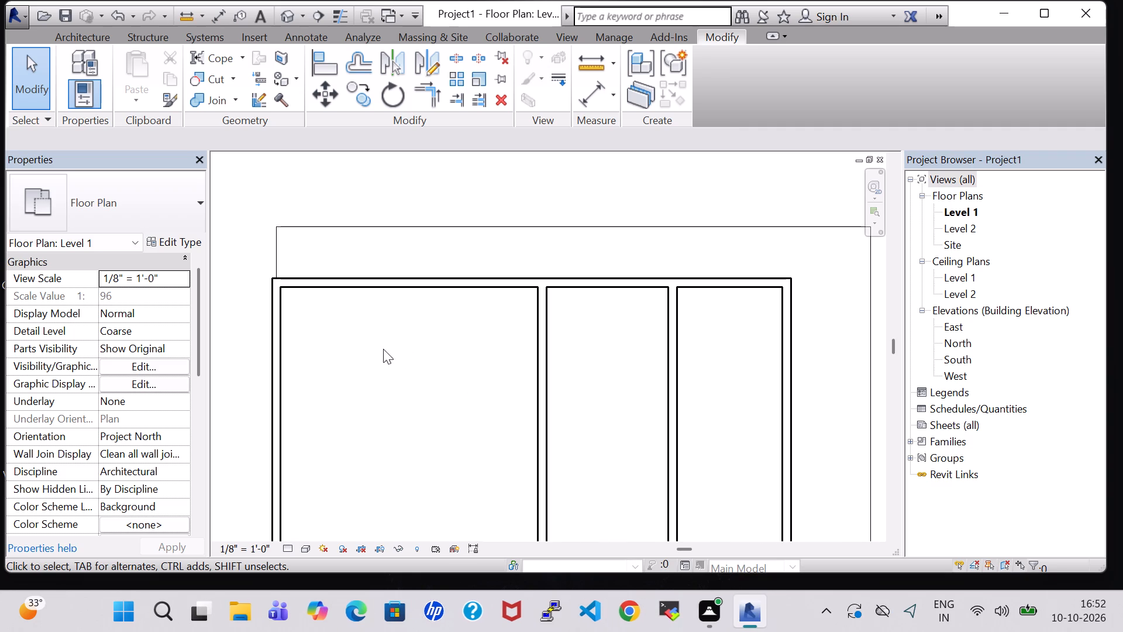
middle_click_drag(383, 349, 379, 312)
scroll(376, 312, "down", 2)
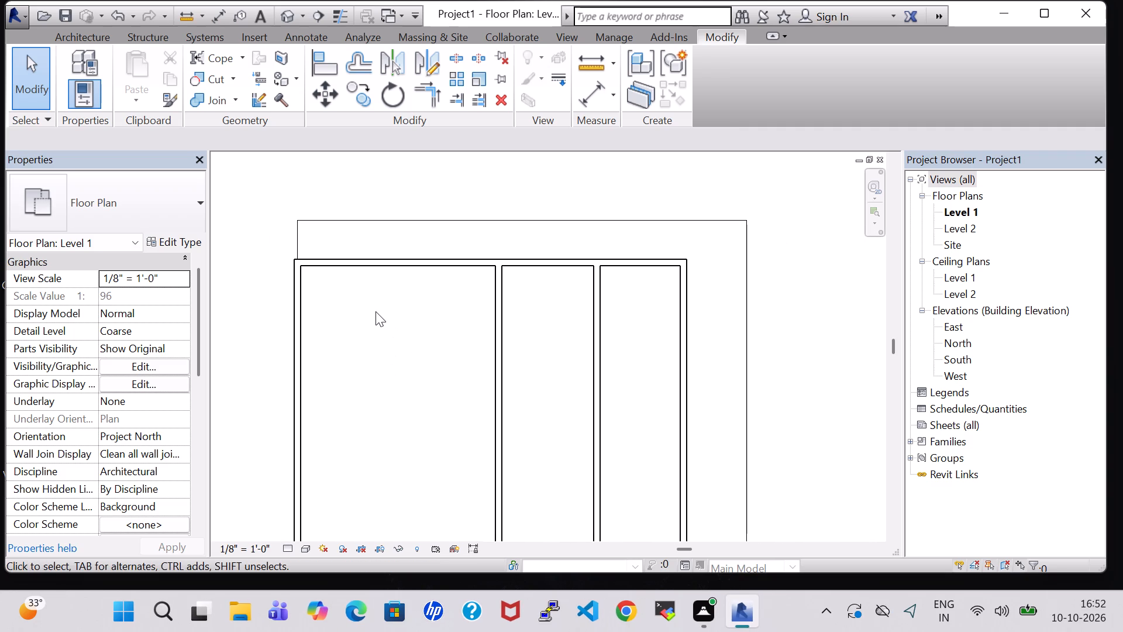
scroll(376, 311, "down", 1)
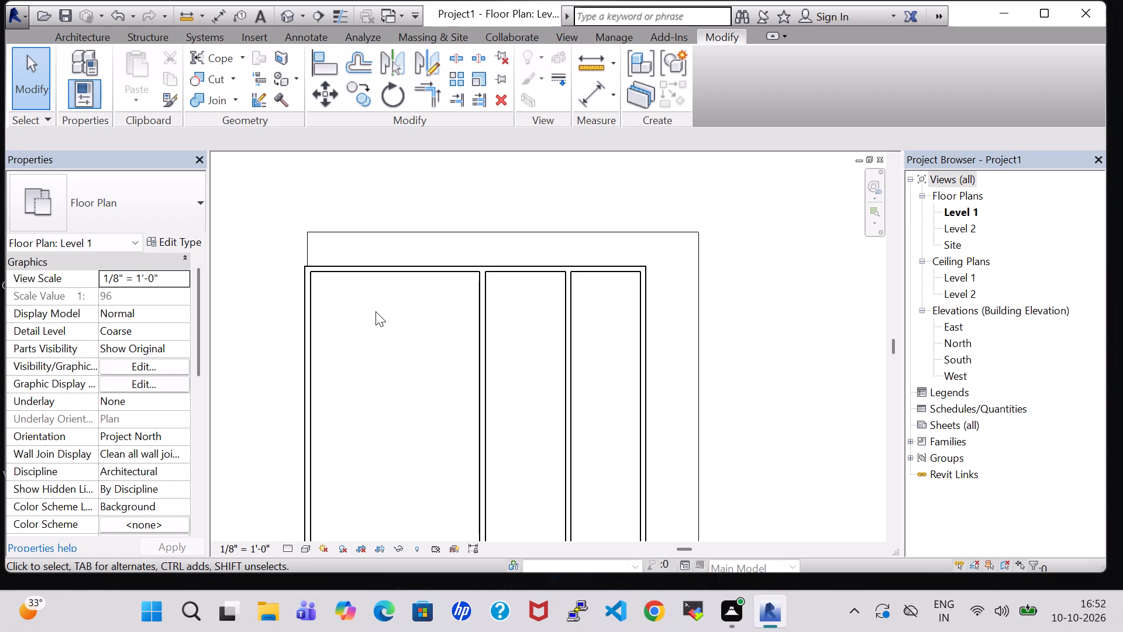
scroll(391, 321, "down", 1)
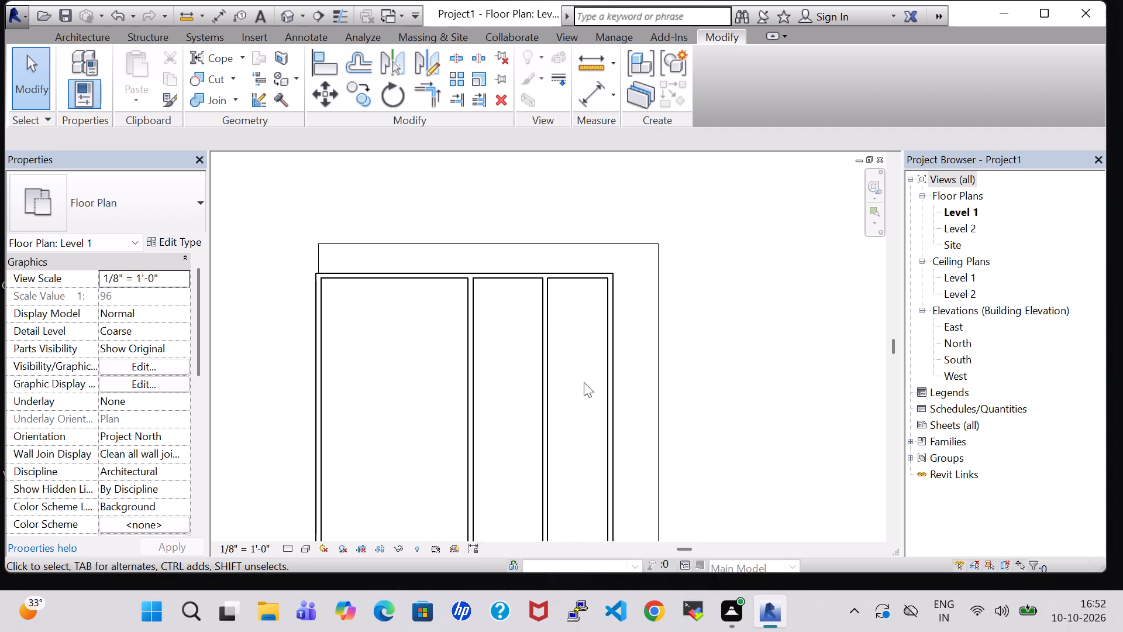
middle_click_drag(751, 338, 755, 287)
scroll(755, 287, "down", 2)
middle_click_drag(755, 287, 721, 251)
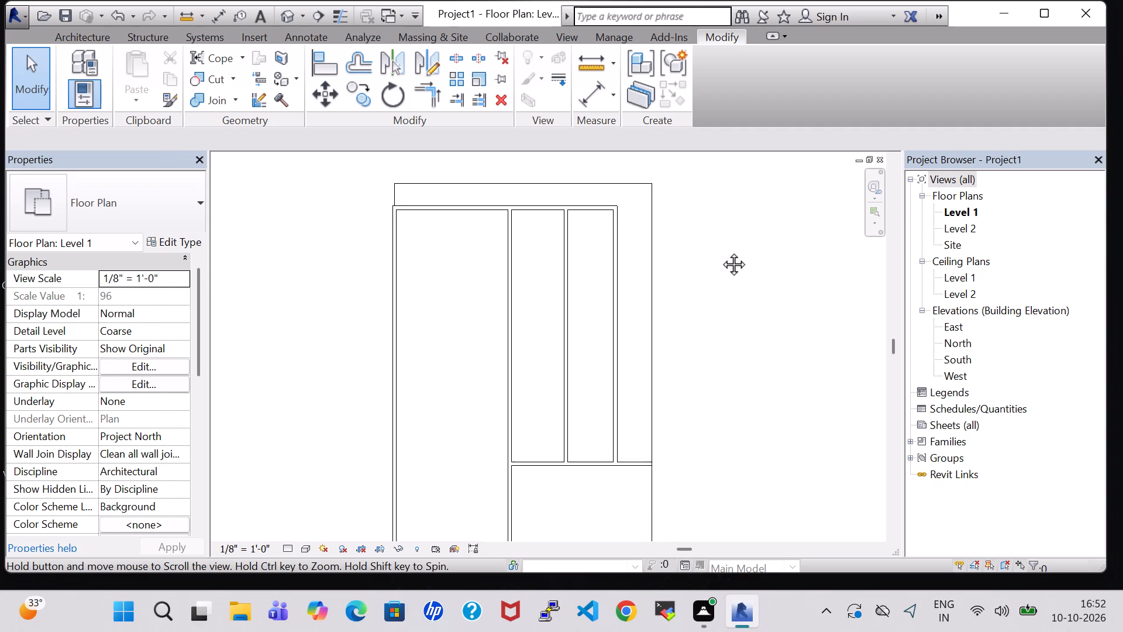
middle_click_drag(721, 251, 719, 246)
scroll(733, 285, "down", 1)
middle_click_drag(729, 340, 712, 329)
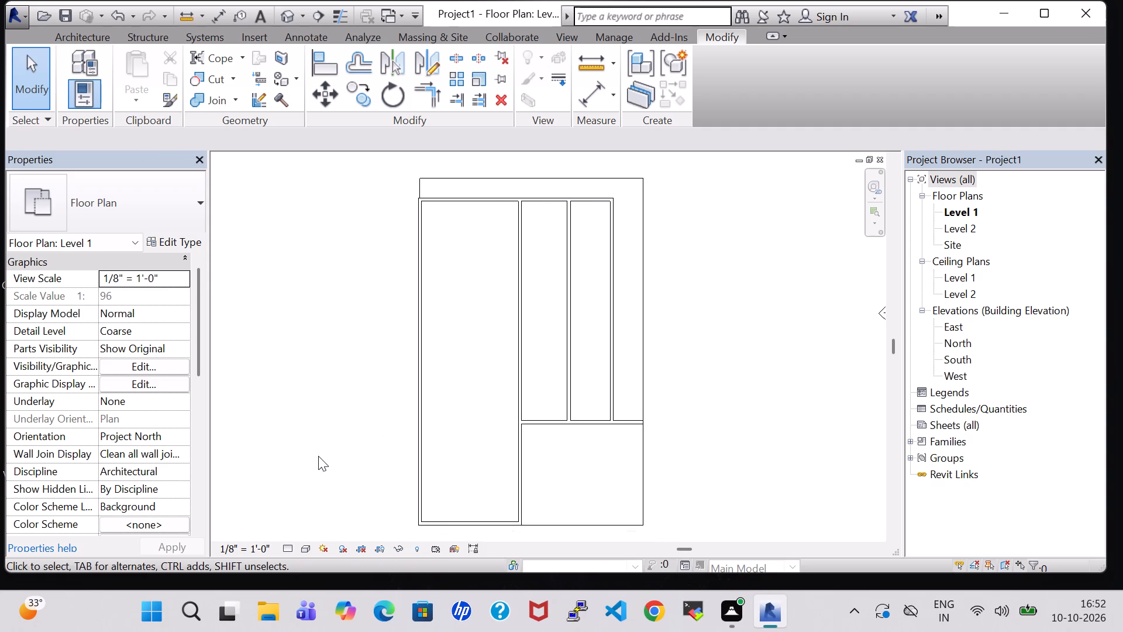
Draw a 10' high wall stub about 5'-7" long, running east from the west exterior wall near the south end of the western room.
left_click(87, 32)
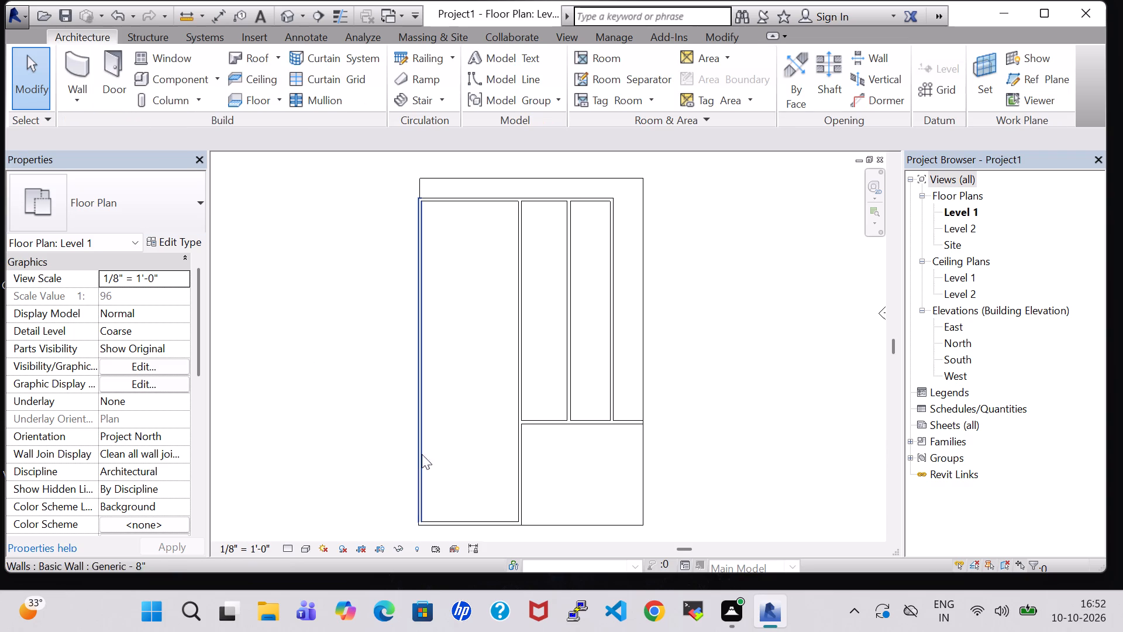
left_click(81, 51)
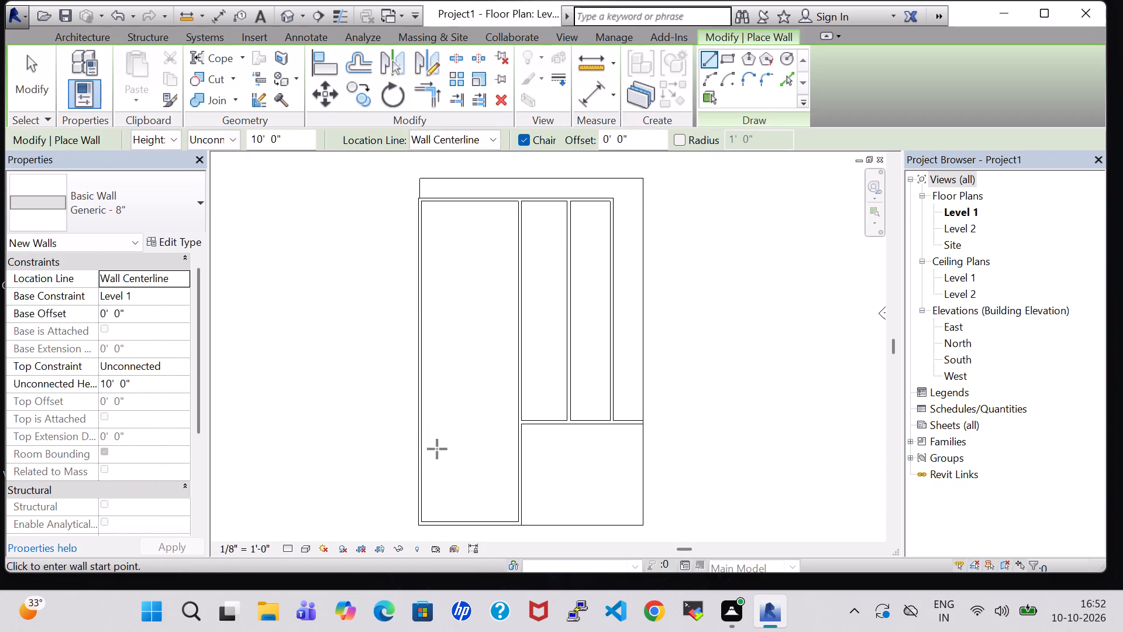
scroll(433, 458, "up", 3)
middle_click_drag(433, 458, 499, 360)
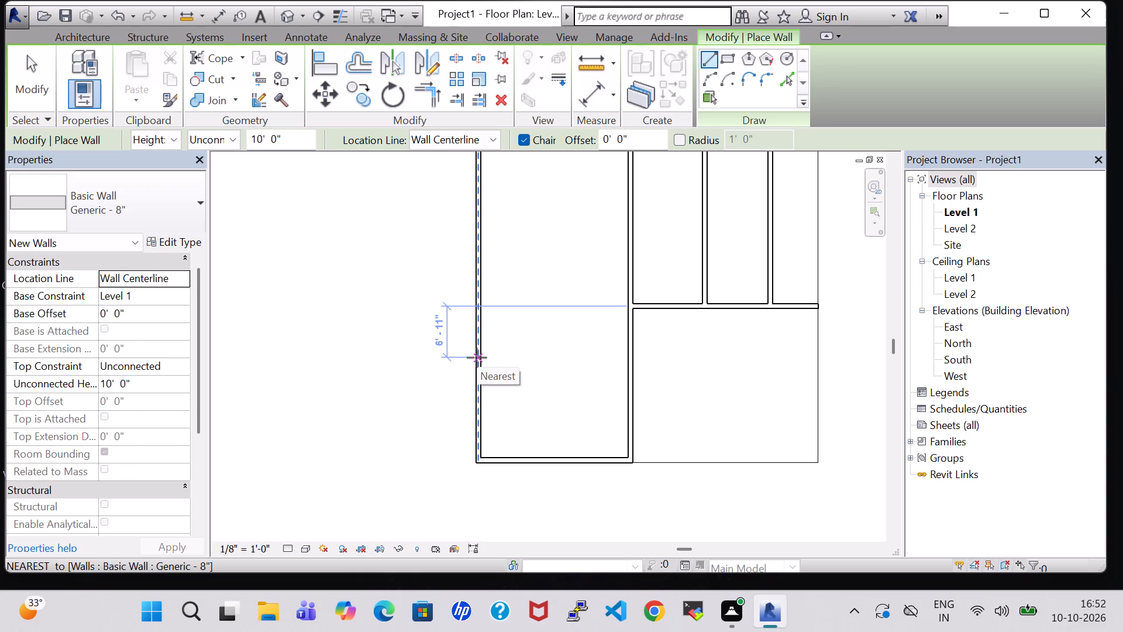
left_click(478, 332)
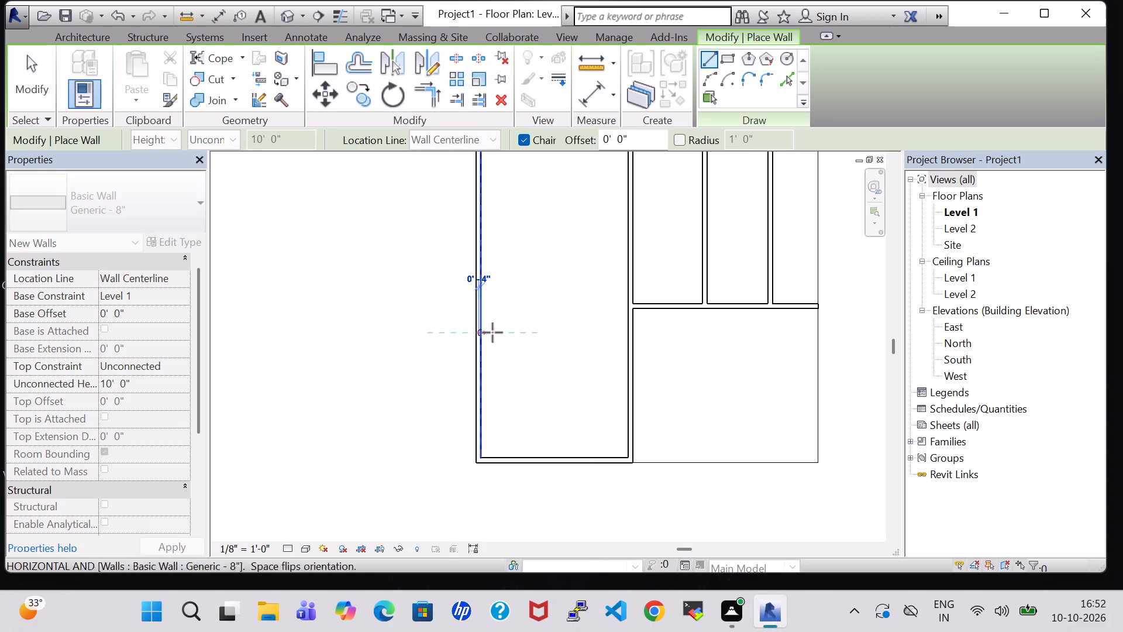
left_click(519, 333)
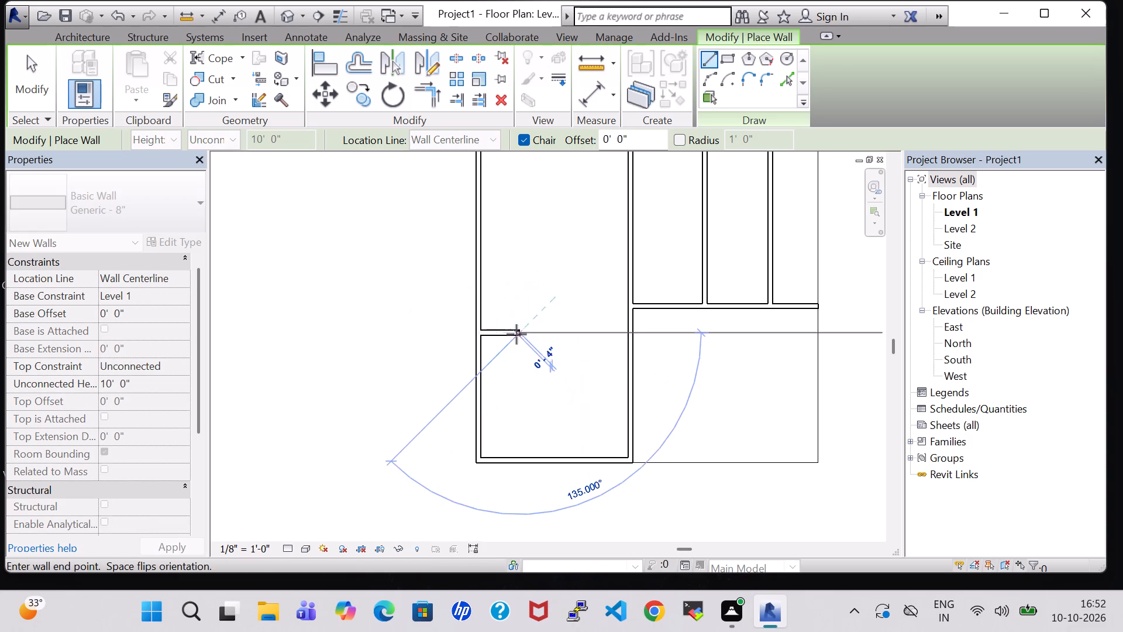
key("Escape")
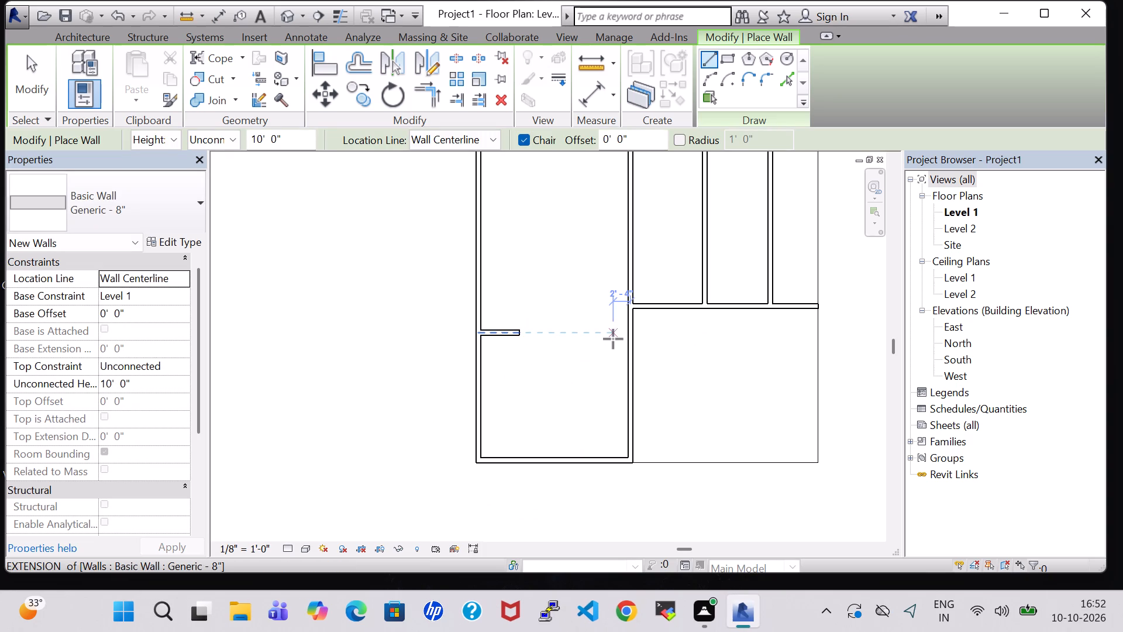
Draw a second stub about 7'-4" long in line with the first, ending at the western room's east partition and leaving an opening between them.
left_click(576, 331)
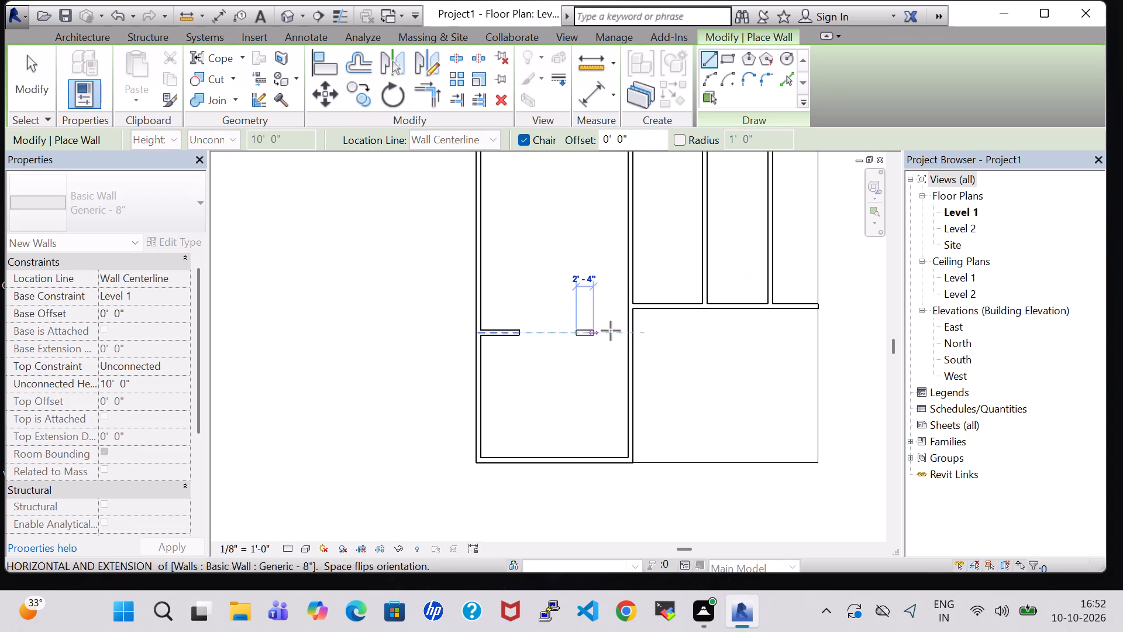
scroll(625, 331, "up", 4)
left_click(631, 333)
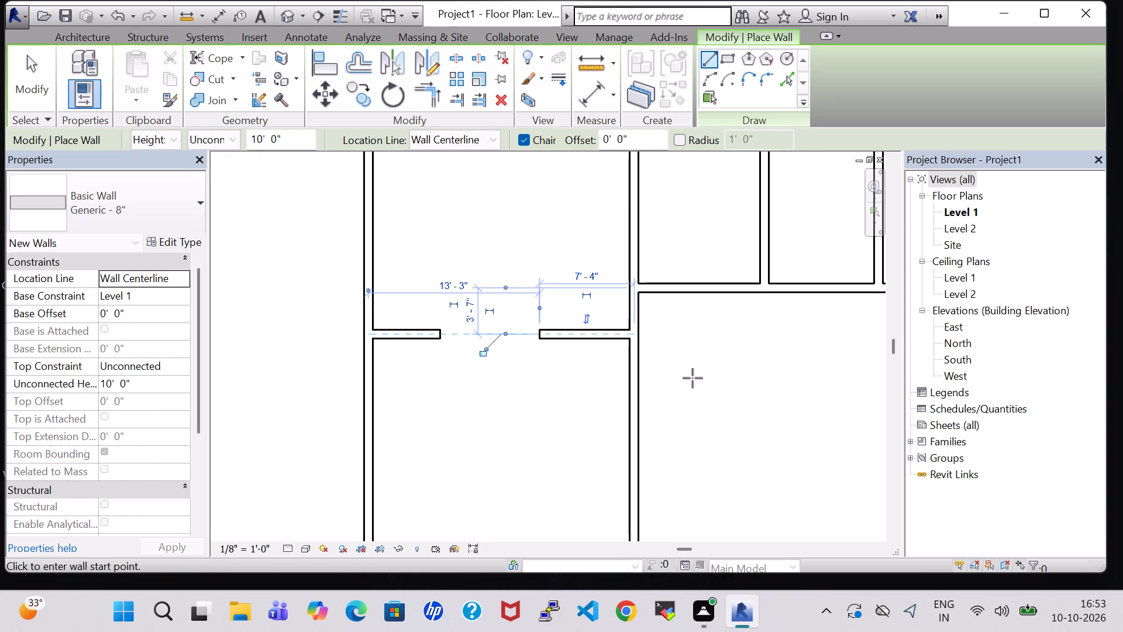
key("Escape")
scroll(546, 394, "down", 3)
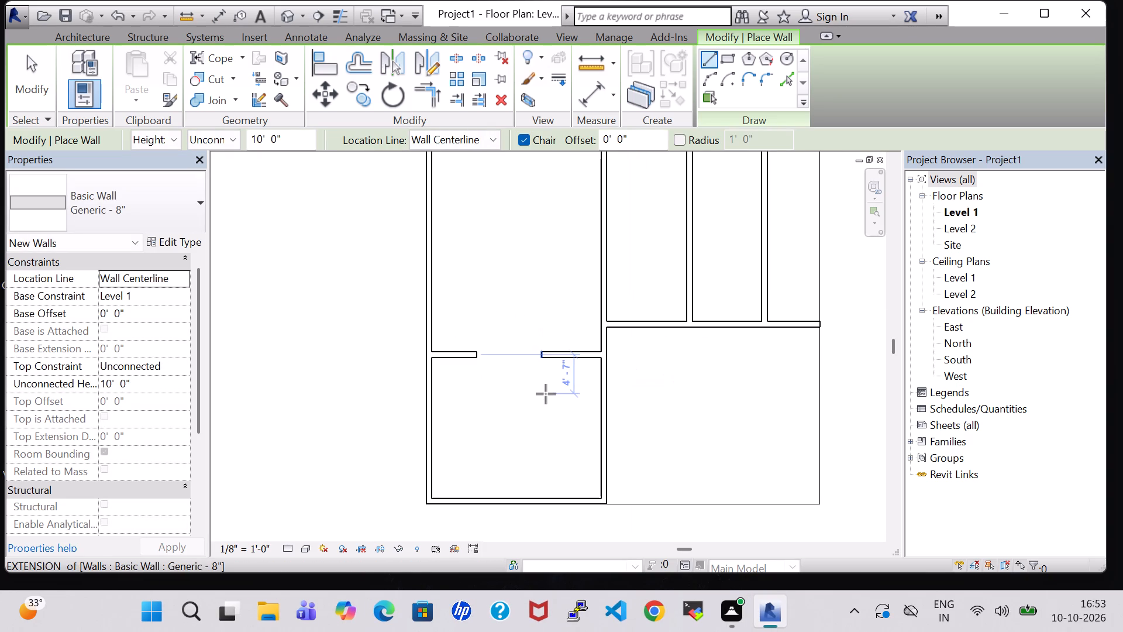
key("Escape")
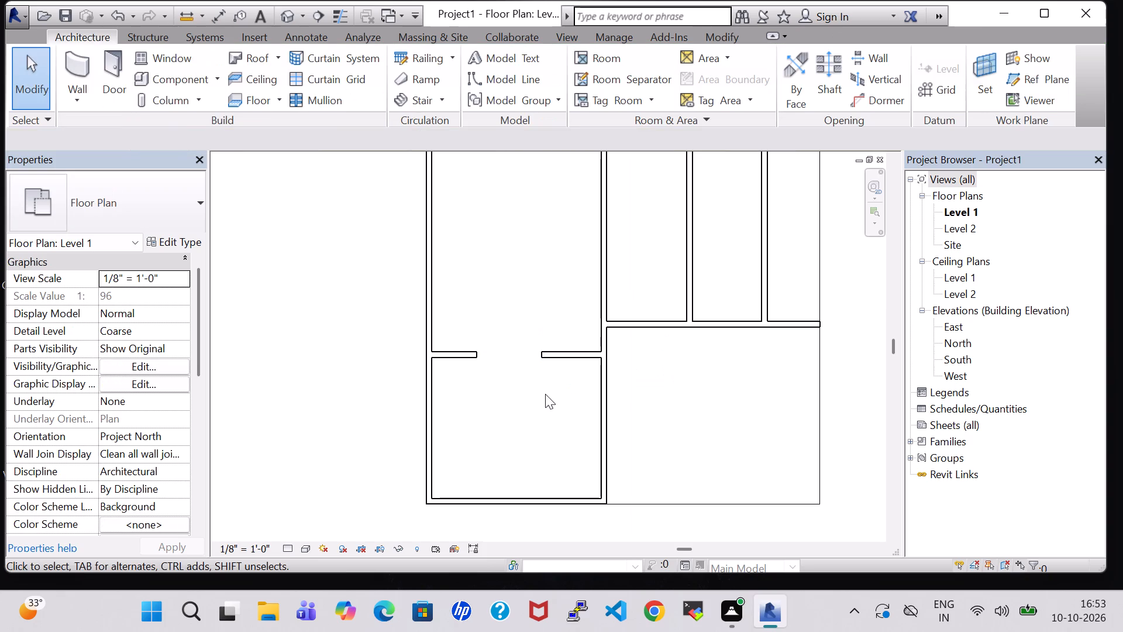
Nudge the eastern wall stub about 4'-1" south, to about 13'-2" from the south wall.
scroll(545, 394, "down", 1)
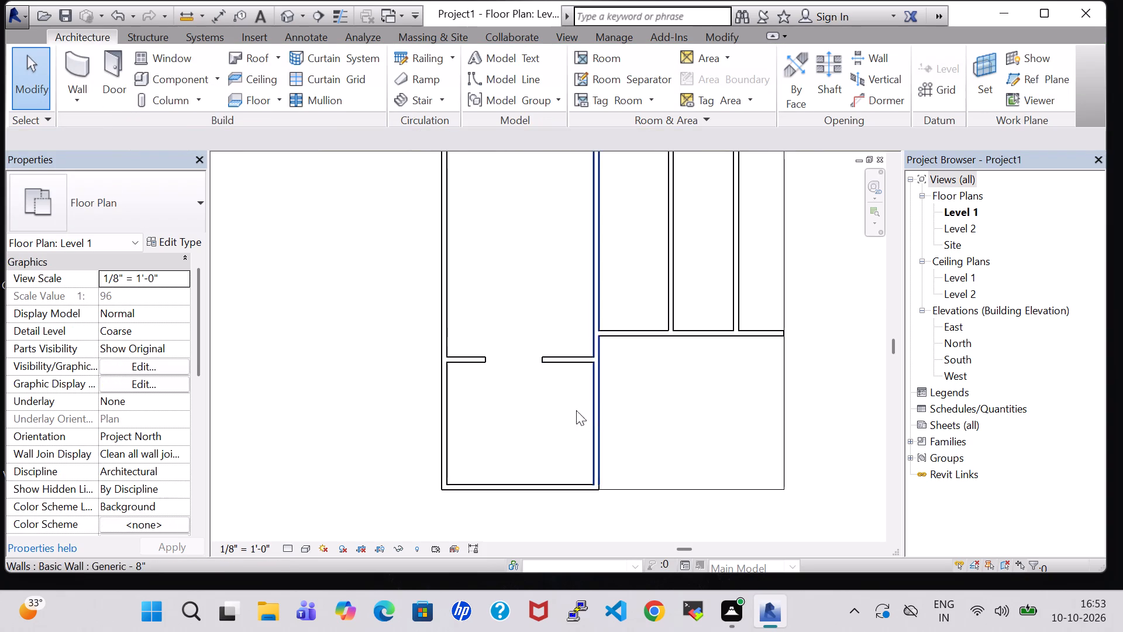
scroll(564, 410, "down", 1)
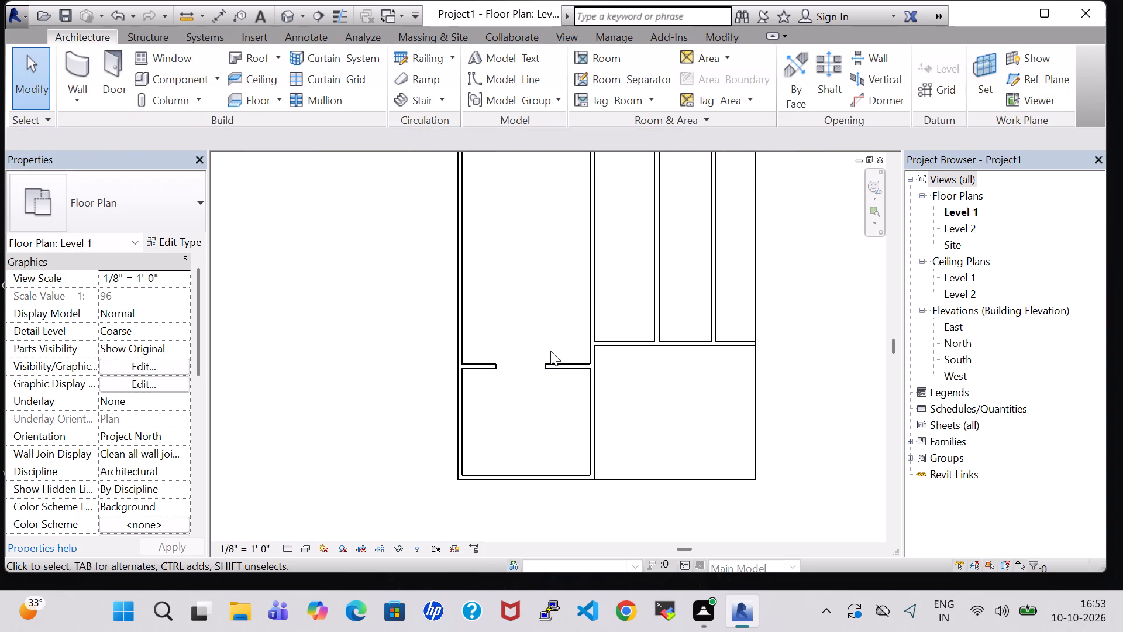
left_click(554, 368)
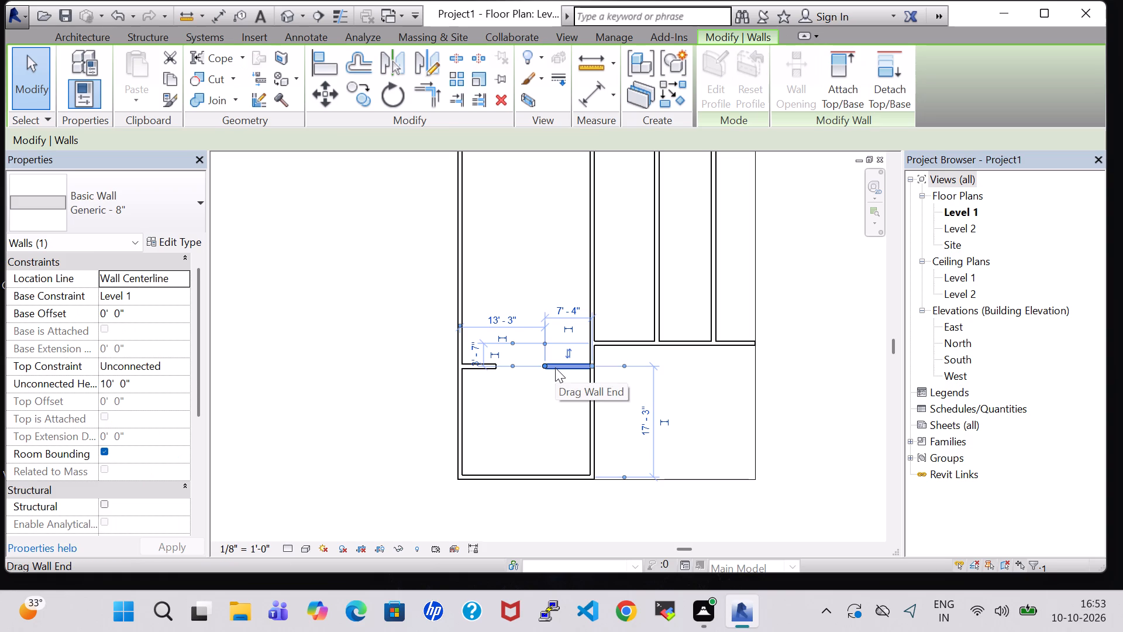
key("Down")
key("Down")
key("Down")
key("Down")
key("Down")
key("Down")
key("Down")
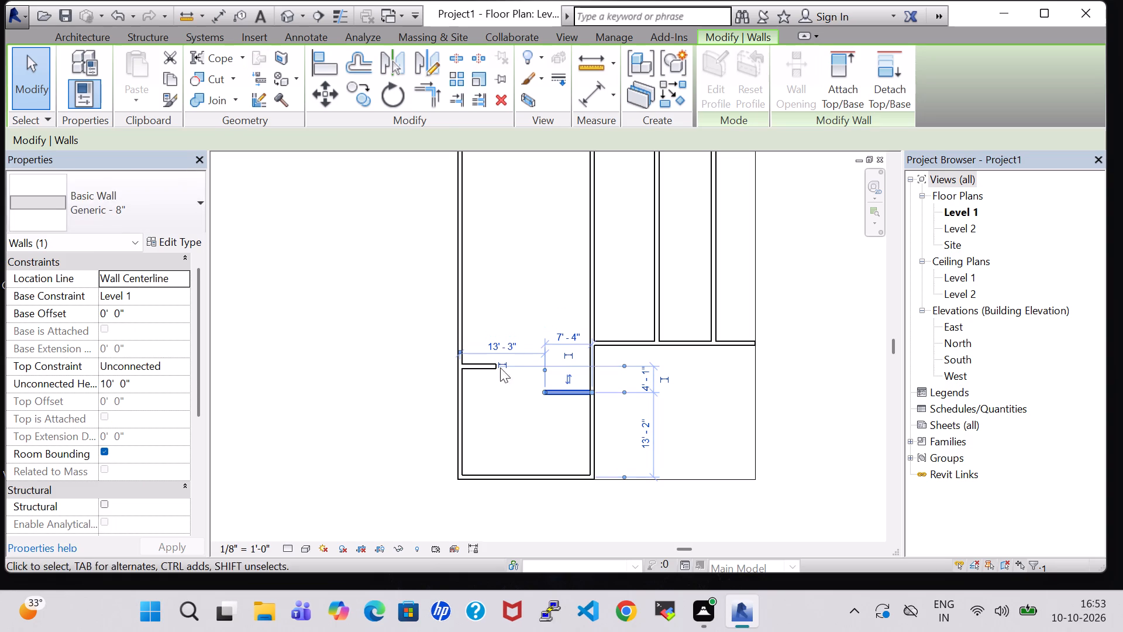
Nudge the western wall stub south into line with the eastern stub, about 7'-8" south of the middle cross wall.
left_click(478, 369)
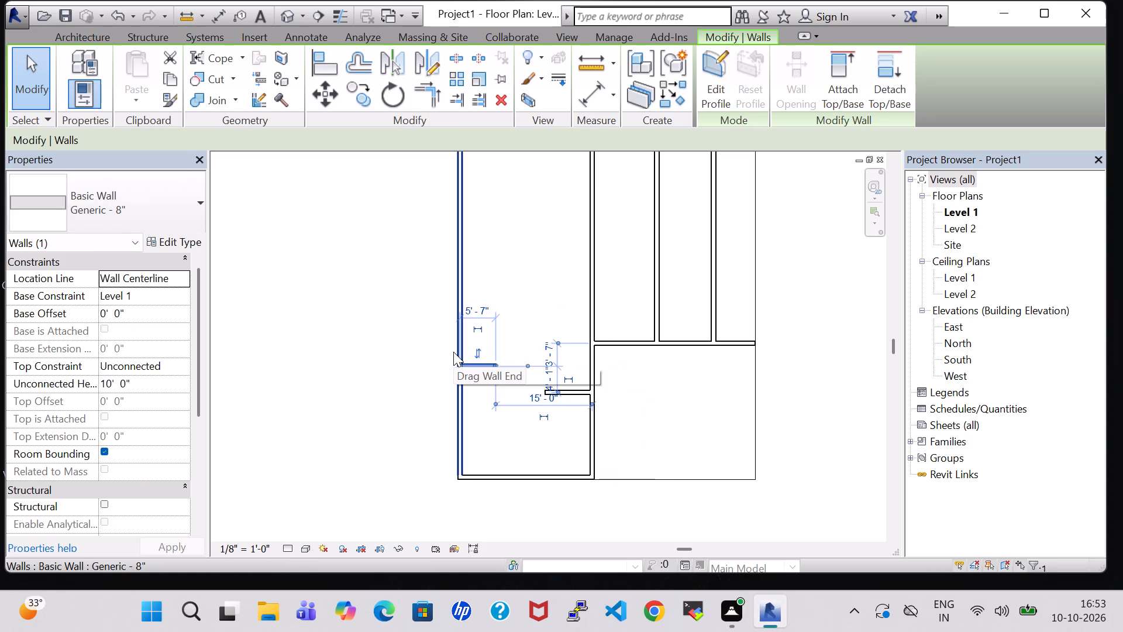
key("Down")
key("Down")
key("Down")
key("Down")
key("Down")
key("Down")
key("Down")
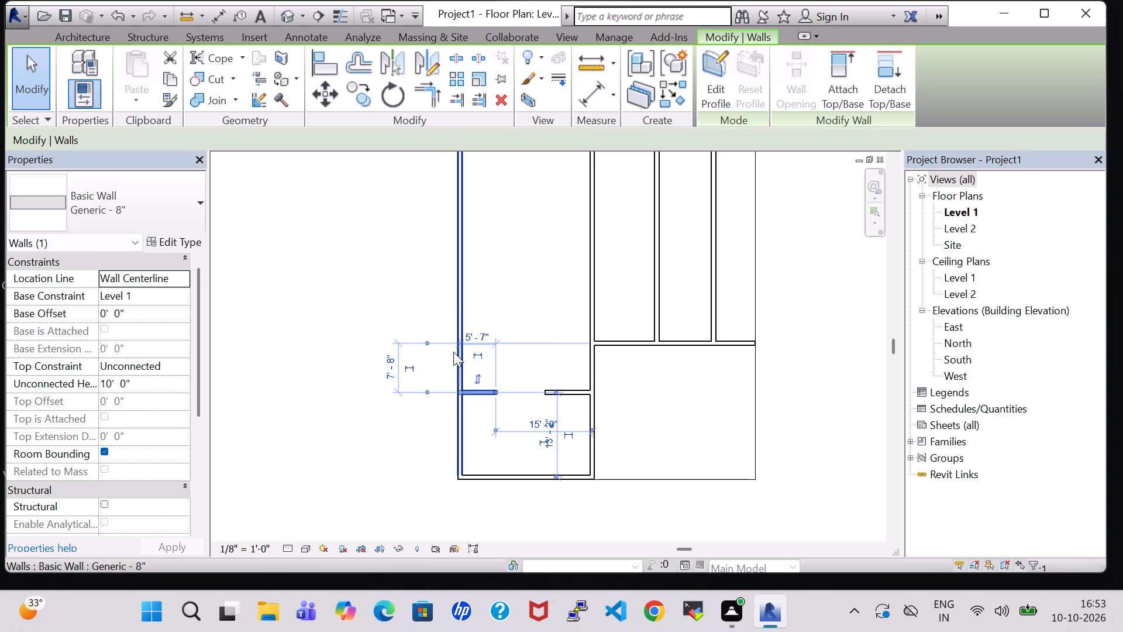
key("Down")
key("Up")
left_click(280, 247)
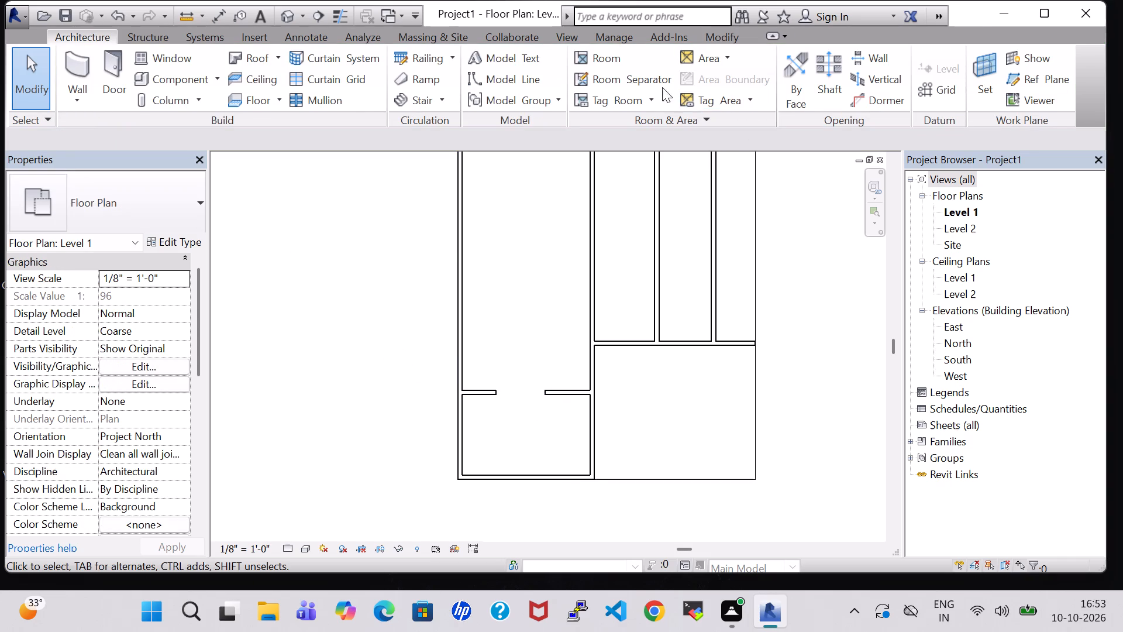
Split the southwest room's east wall just below the stub and just above the south wall, and delete the segment between.
left_click(636, 77)
scroll(616, 409, "up", 1)
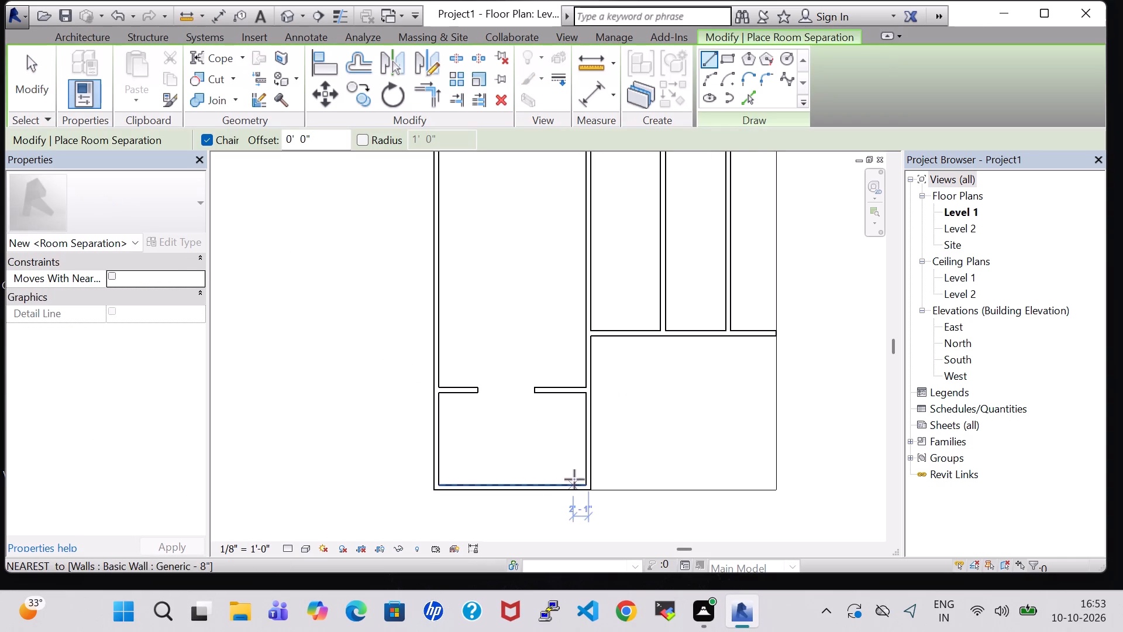
left_click(457, 62)
scroll(677, 531, "up", 5)
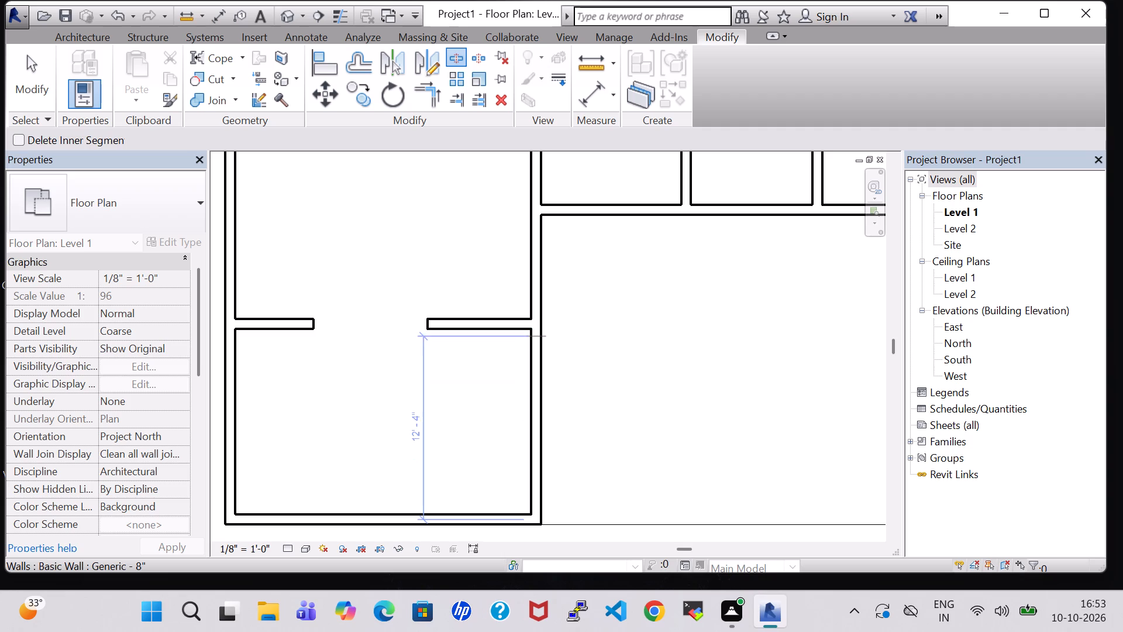
left_click(535, 331)
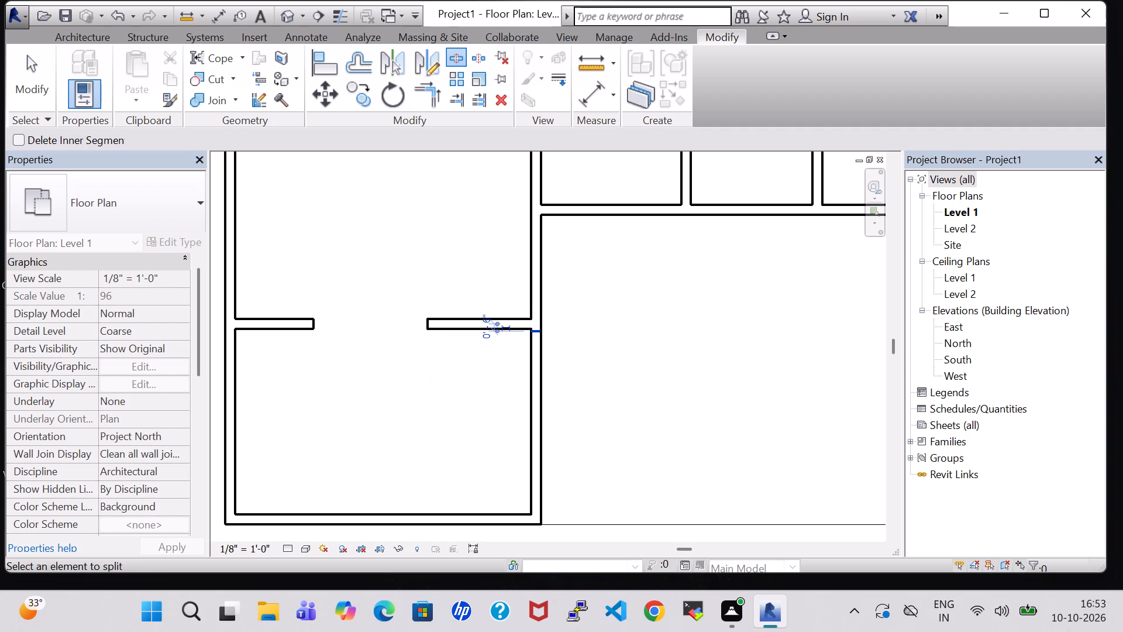
left_click(532, 512)
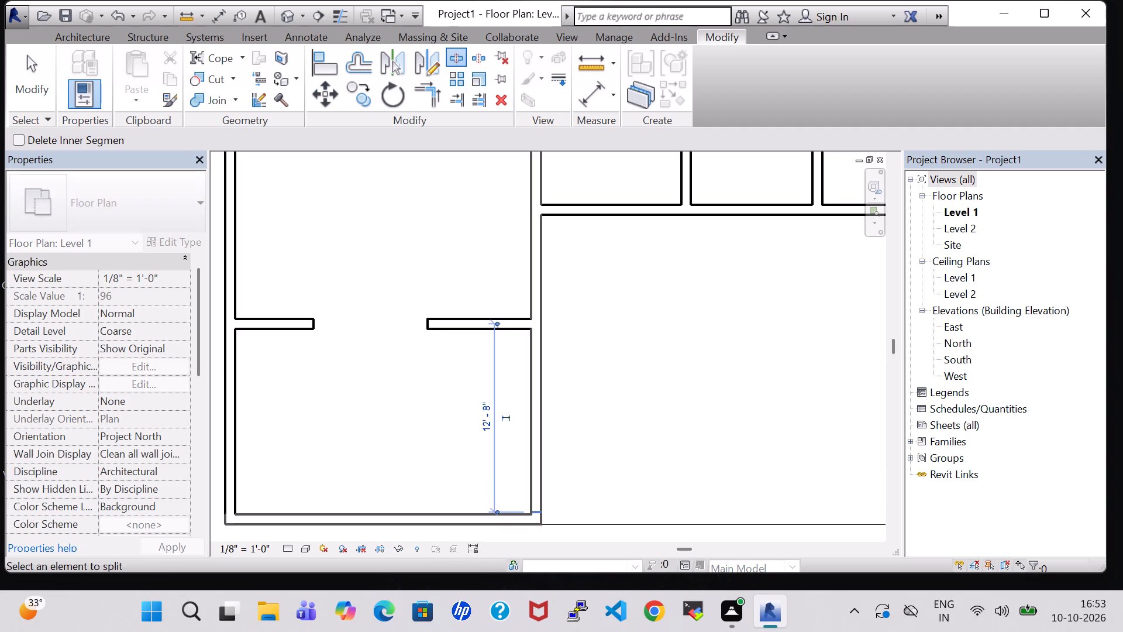
key("Escape")
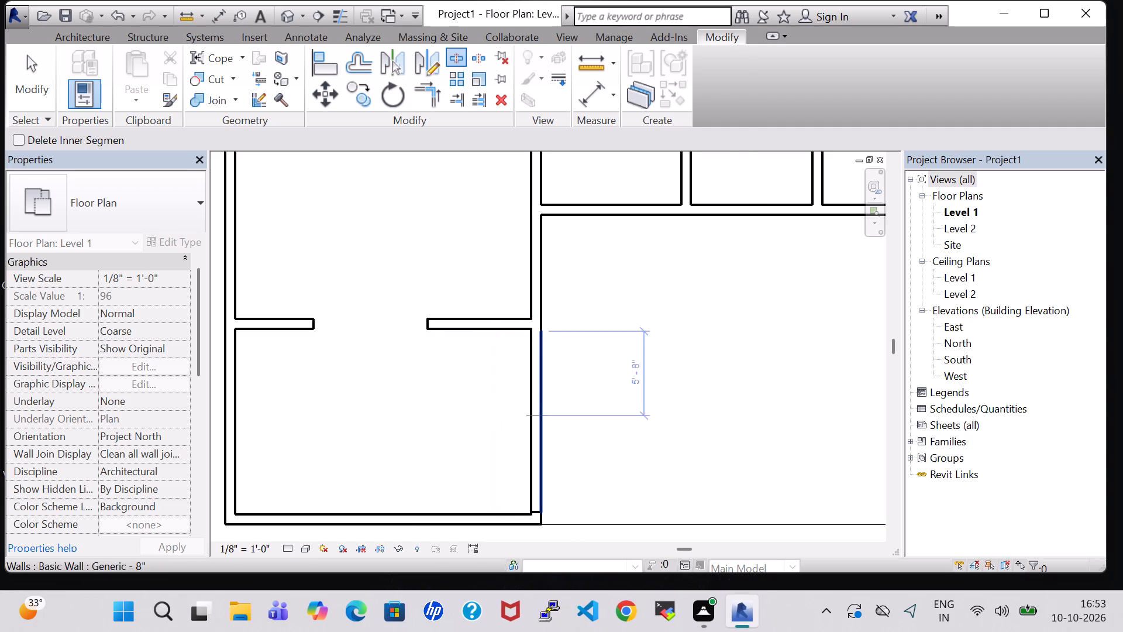
key("Escape")
left_click(536, 417)
key("Delete")
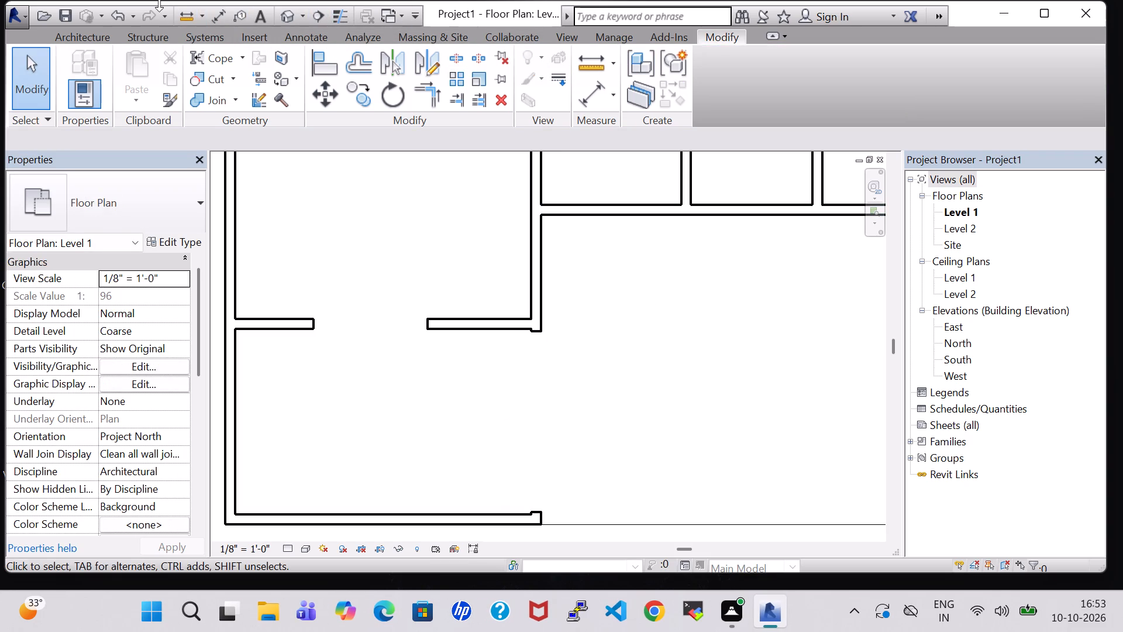
Draw a vertical room separation line across the removed segment of the southwest room's east wall, joining both remaining wall ends.
left_click(100, 32)
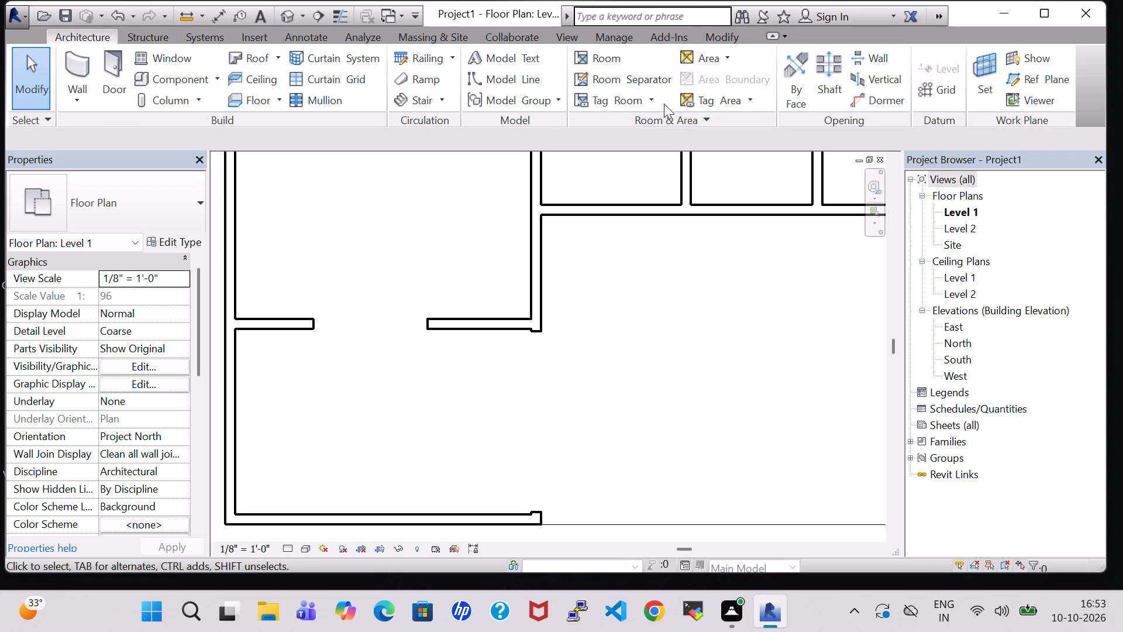
left_click(651, 82)
scroll(516, 282, "up", 5)
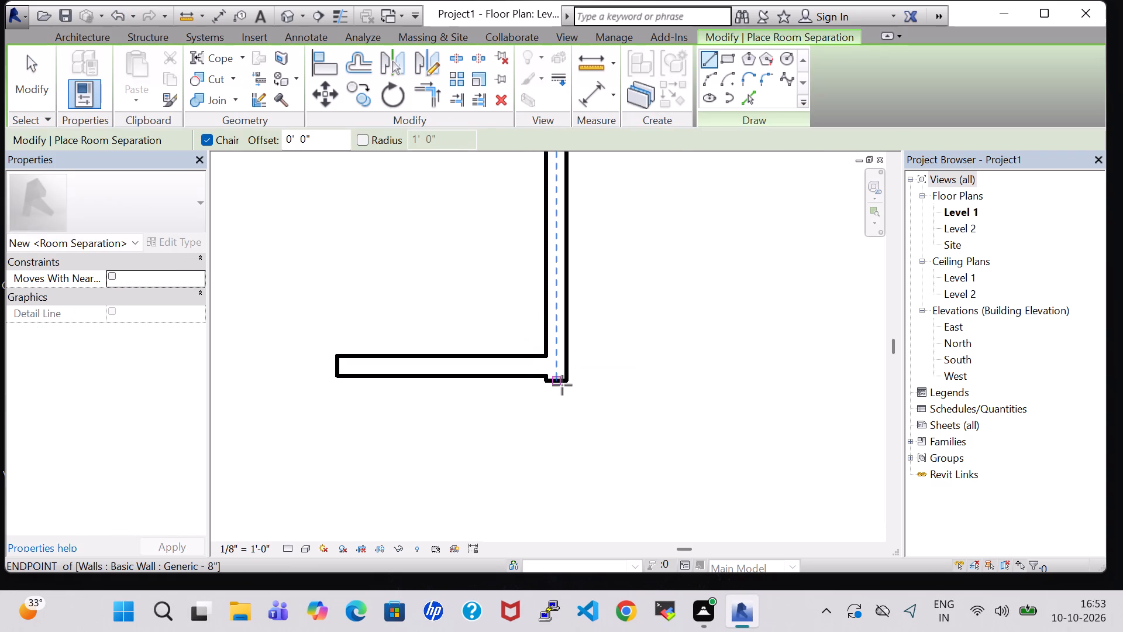
left_click(561, 383)
middle_click_drag(561, 473, 566, 318)
middle_click_drag(554, 458, 578, 318)
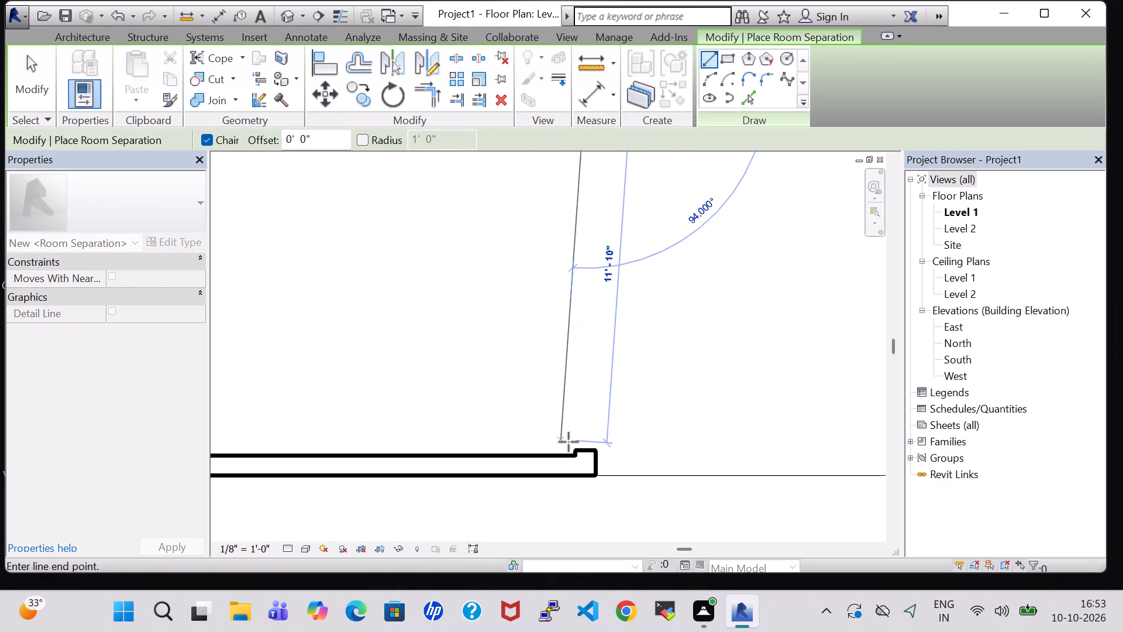
left_click(585, 446)
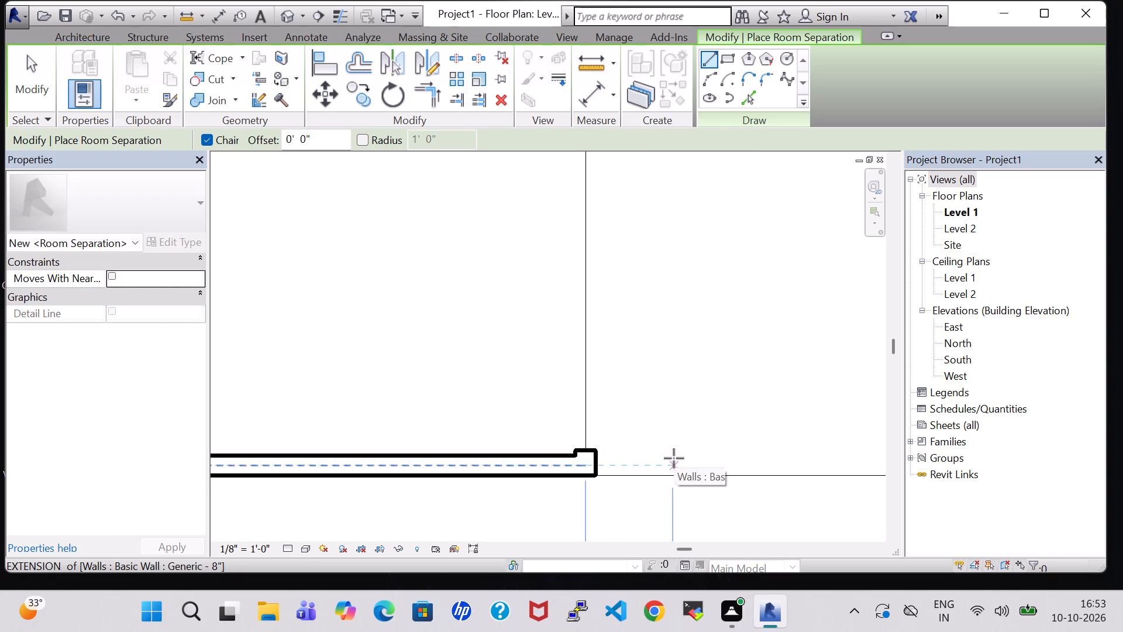
scroll(660, 461, "down", 5)
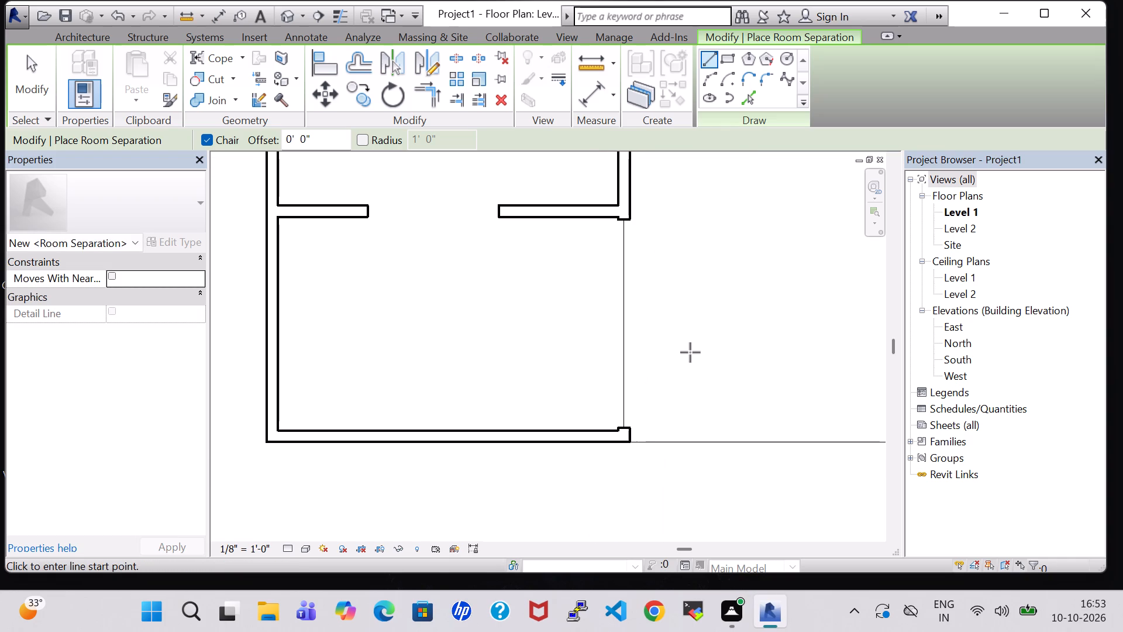
key("Escape")
Draw an L-shaped room separation line, about 5'-11" east from the western room's east partition and 4'-3" north to the middle cross wall.
scroll(591, 322, "down", 2)
middle_click_drag(591, 322, 569, 350)
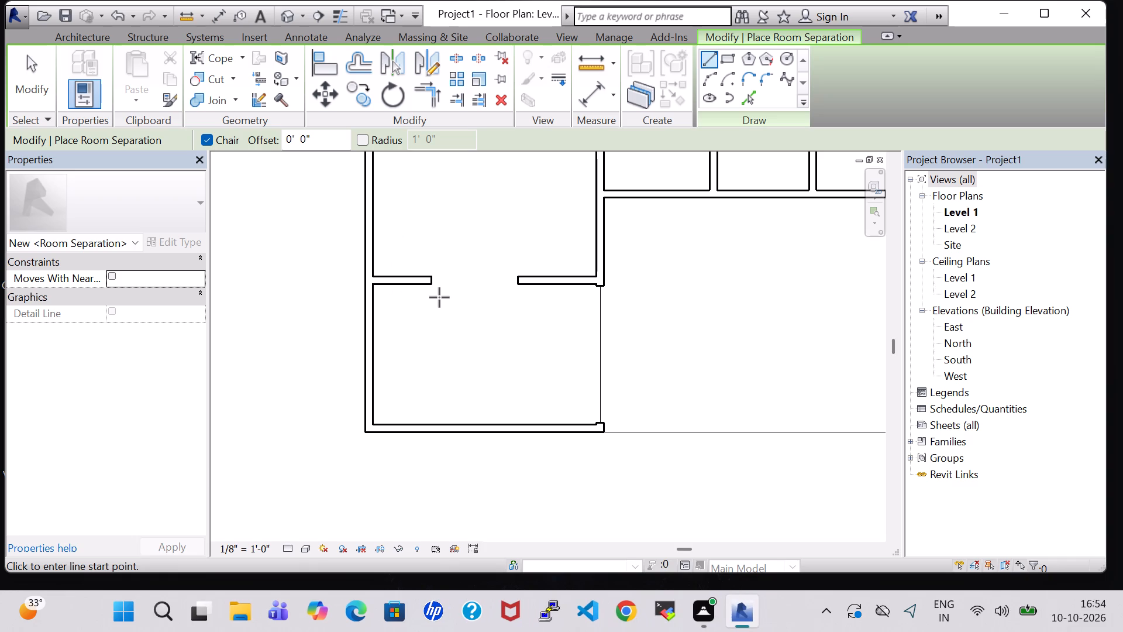
middle_click_drag(439, 297, 431, 314)
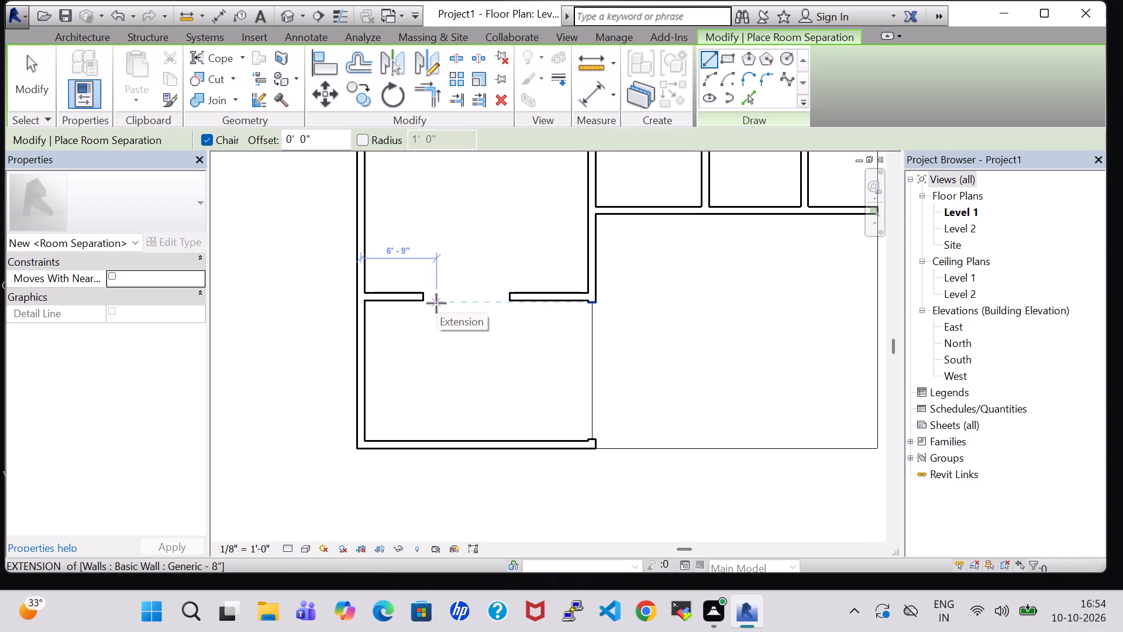
middle_click_drag(491, 195, 476, 334)
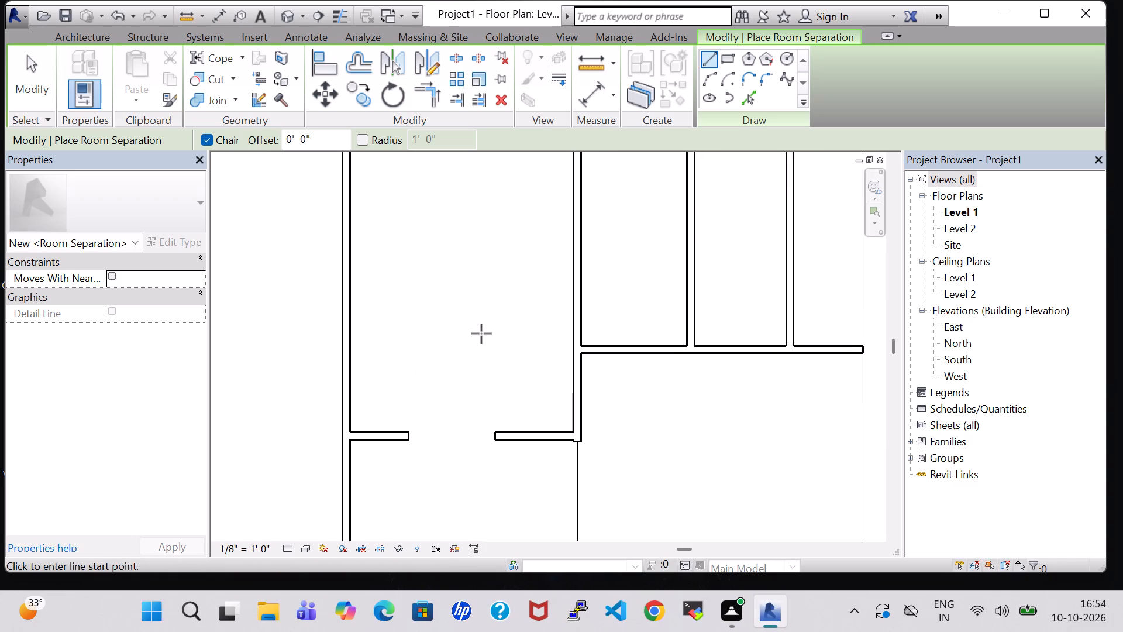
middle_click_drag(481, 334, 481, 385)
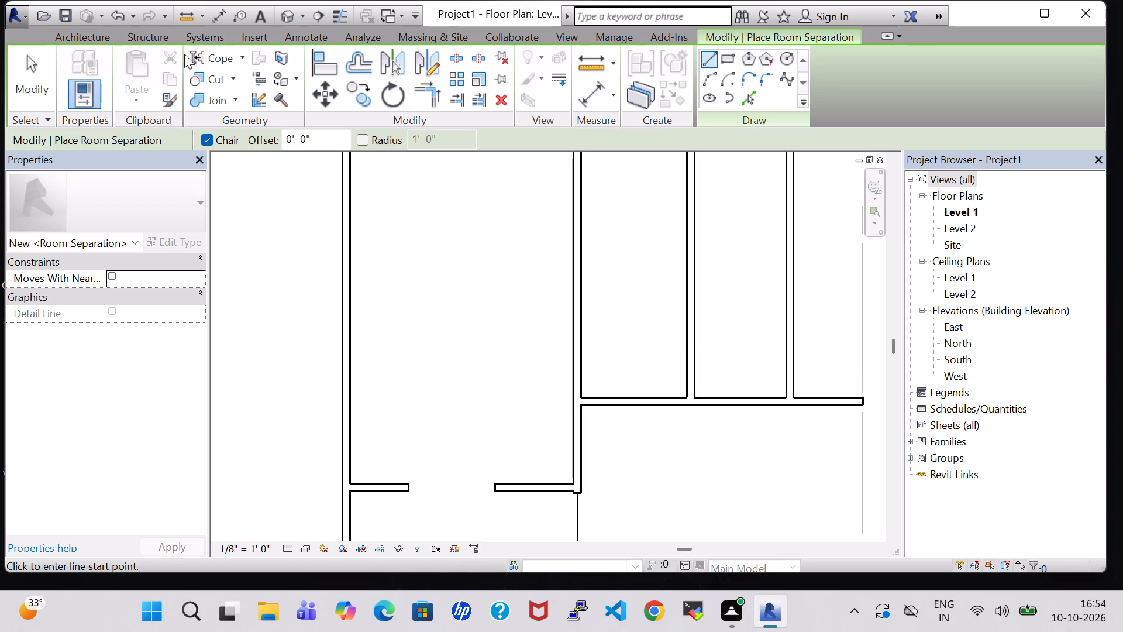
left_click(98, 33)
scroll(485, 310, "down", 1)
middle_click_drag(484, 311, 484, 344)
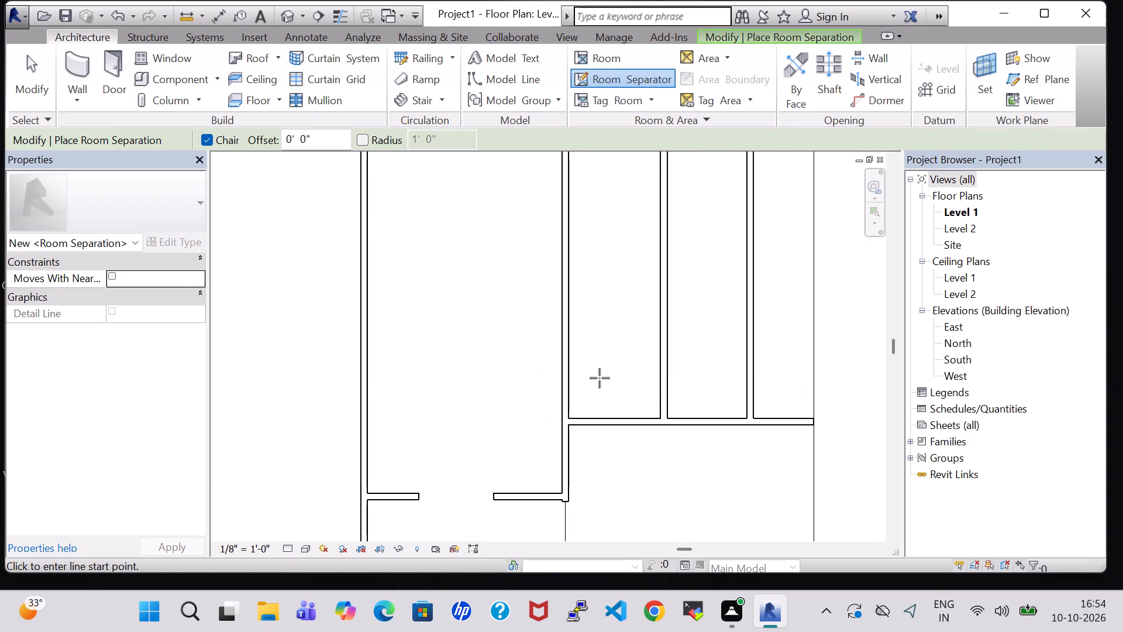
key("Escape")
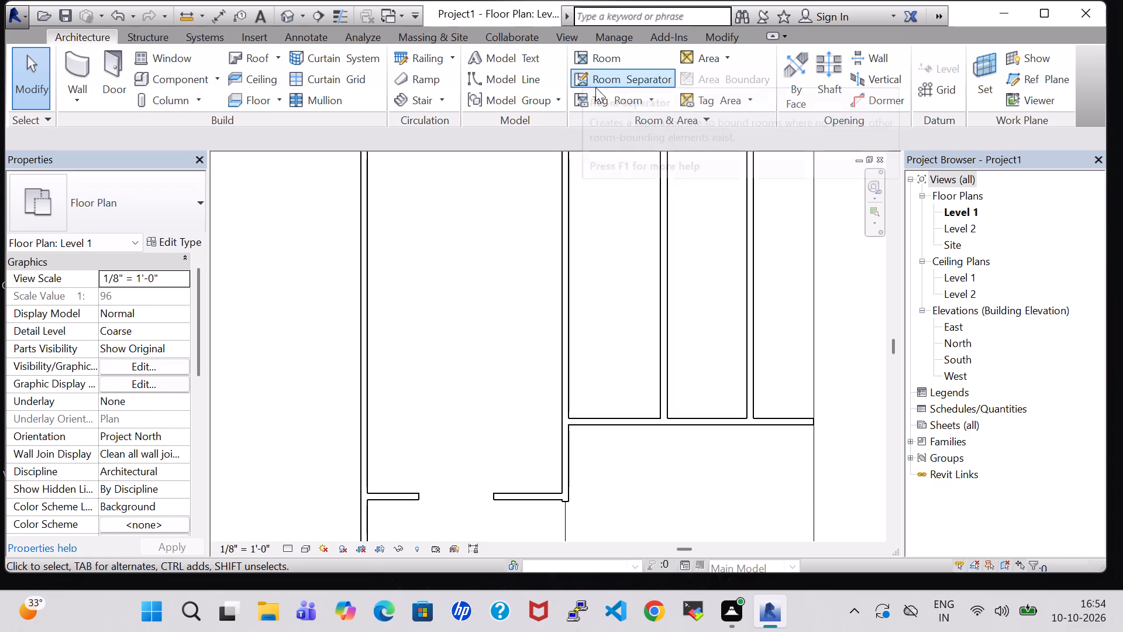
left_click(619, 81)
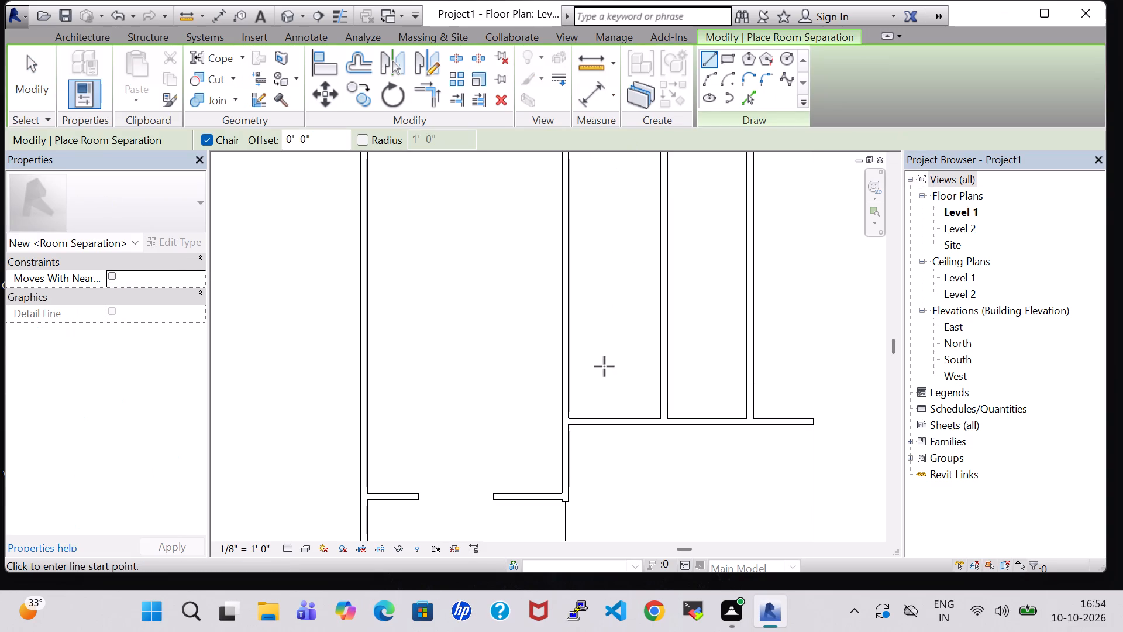
middle_click_drag(619, 496, 621, 482)
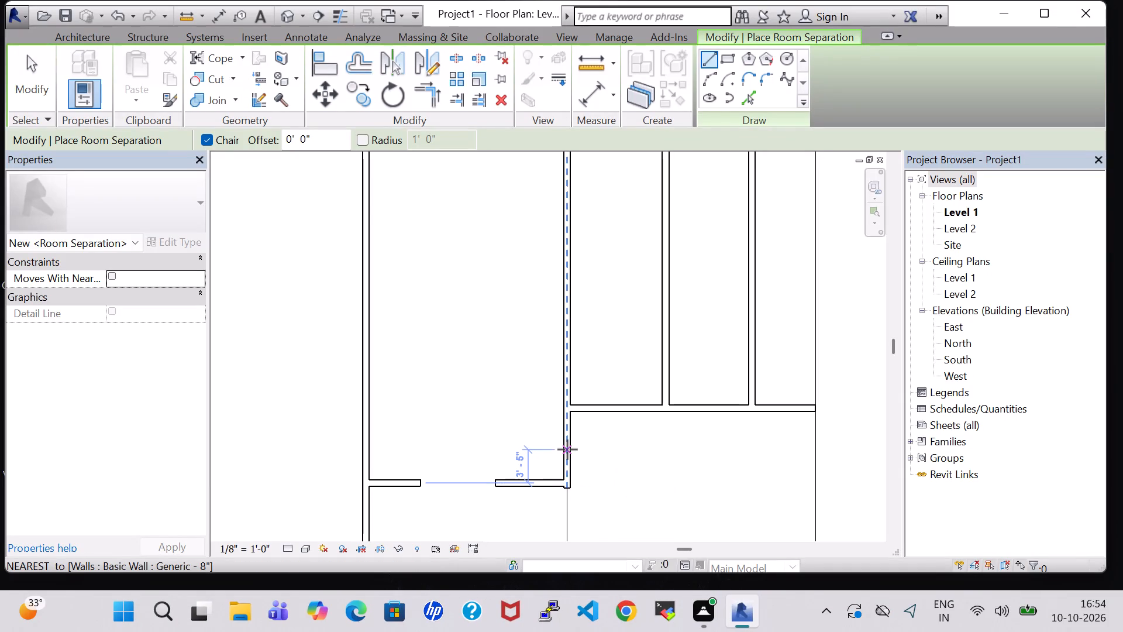
left_click(567, 449)
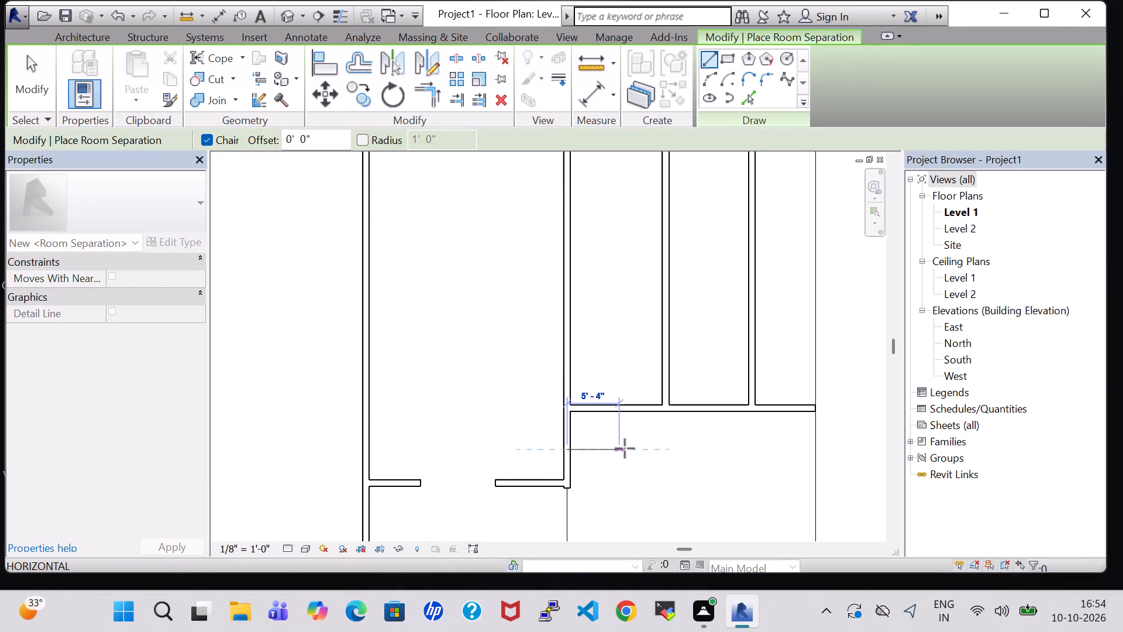
left_click(625, 448)
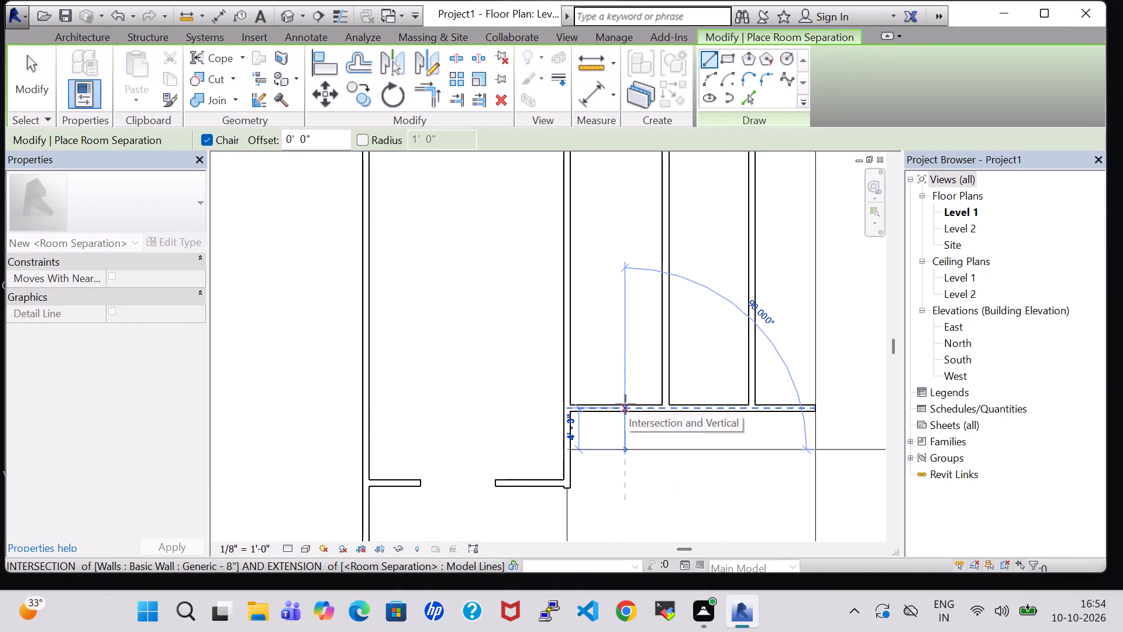
left_click(625, 404)
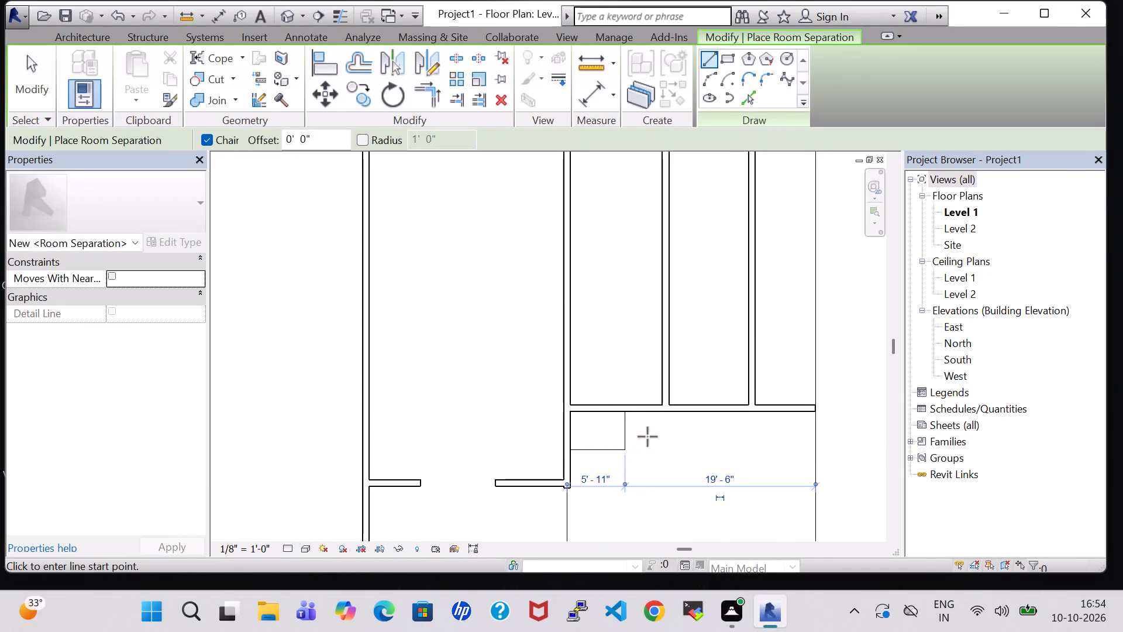
key("Escape")
key("Escape")
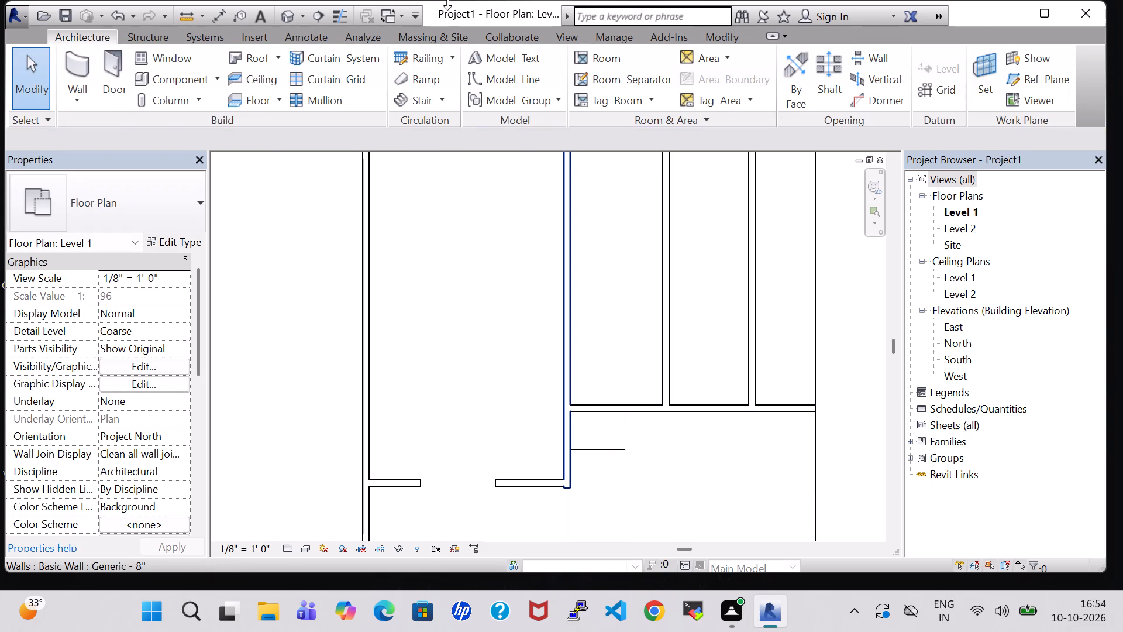
Split the middle cross wall at the separation line and at the western room's east partition, and delete the segment between.
left_click(712, 32)
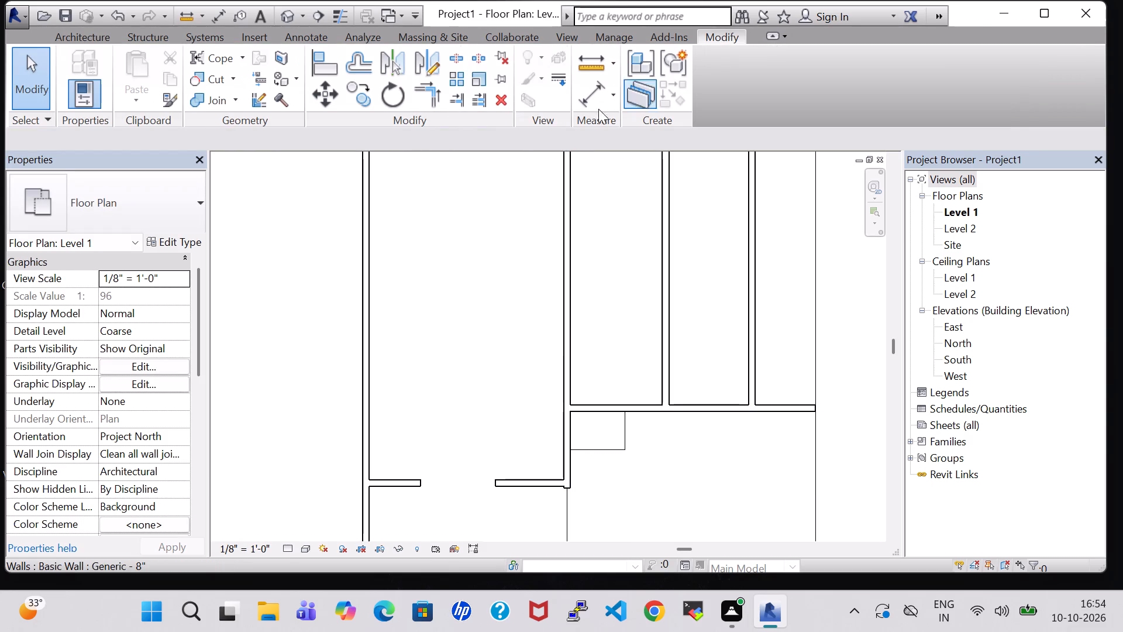
left_click(457, 54)
scroll(590, 397, "up", 2)
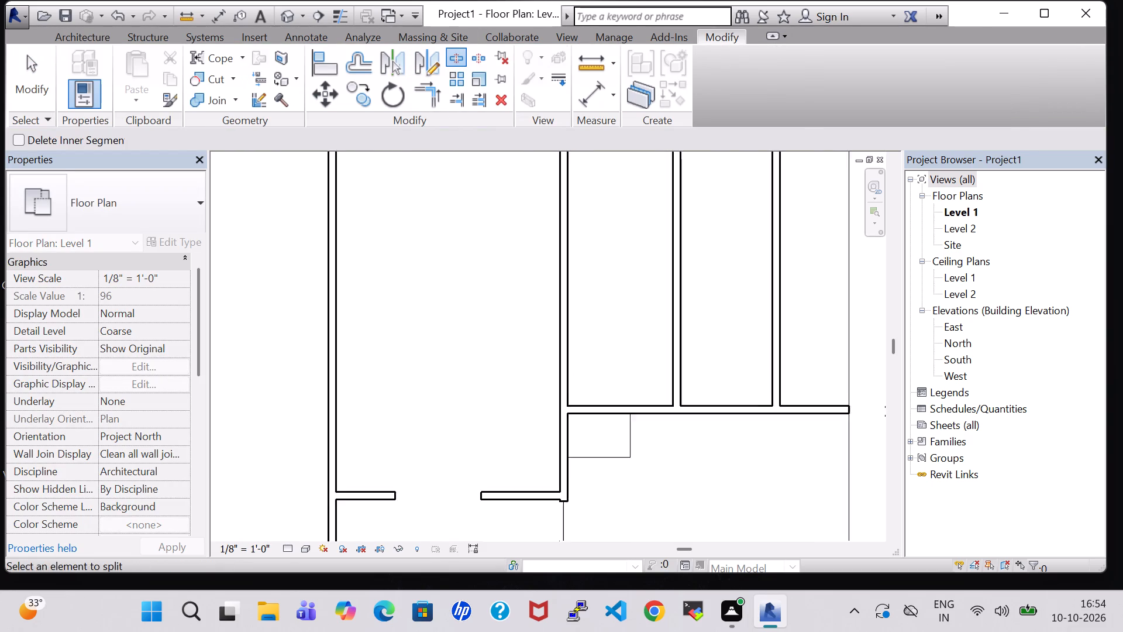
scroll(590, 397, "up", 2)
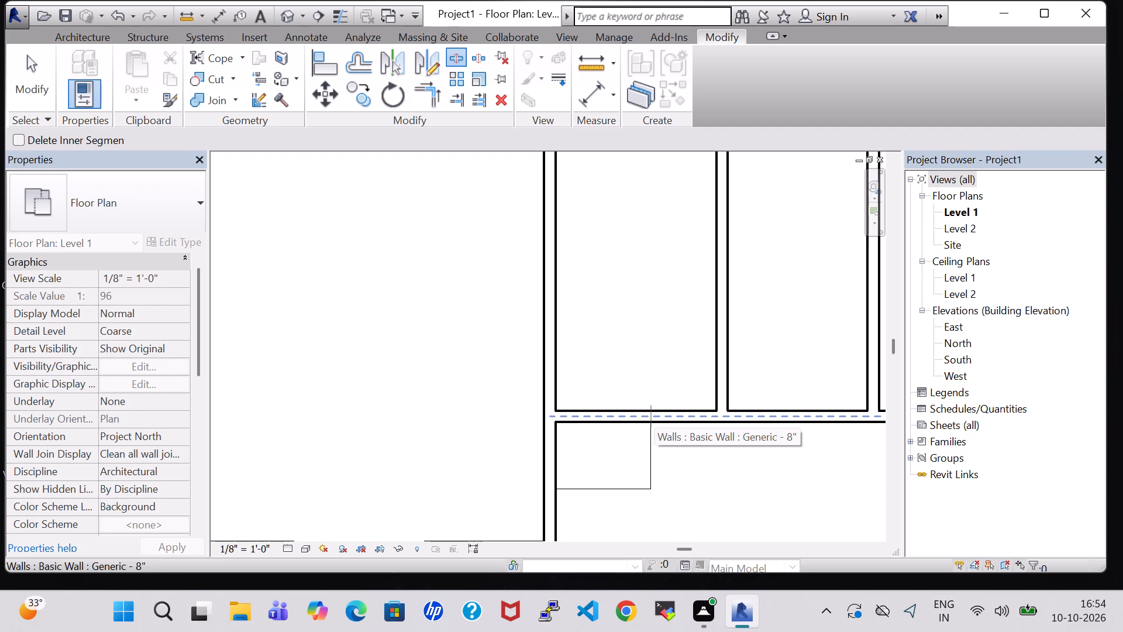
left_click(651, 417)
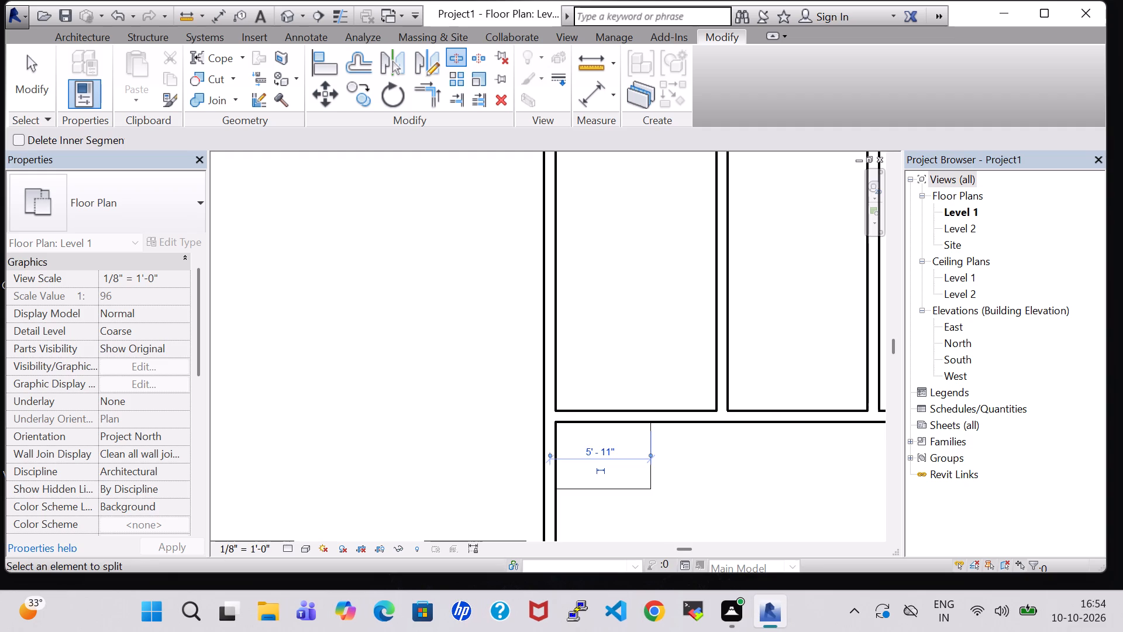
scroll(650, 415, "up", 4)
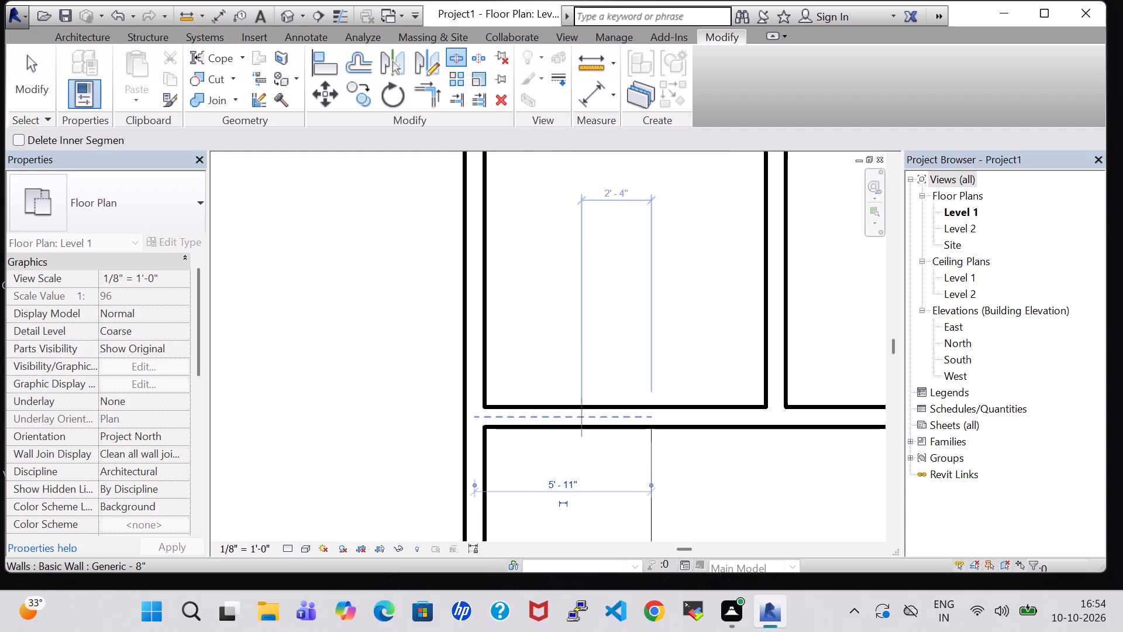
left_click(486, 414)
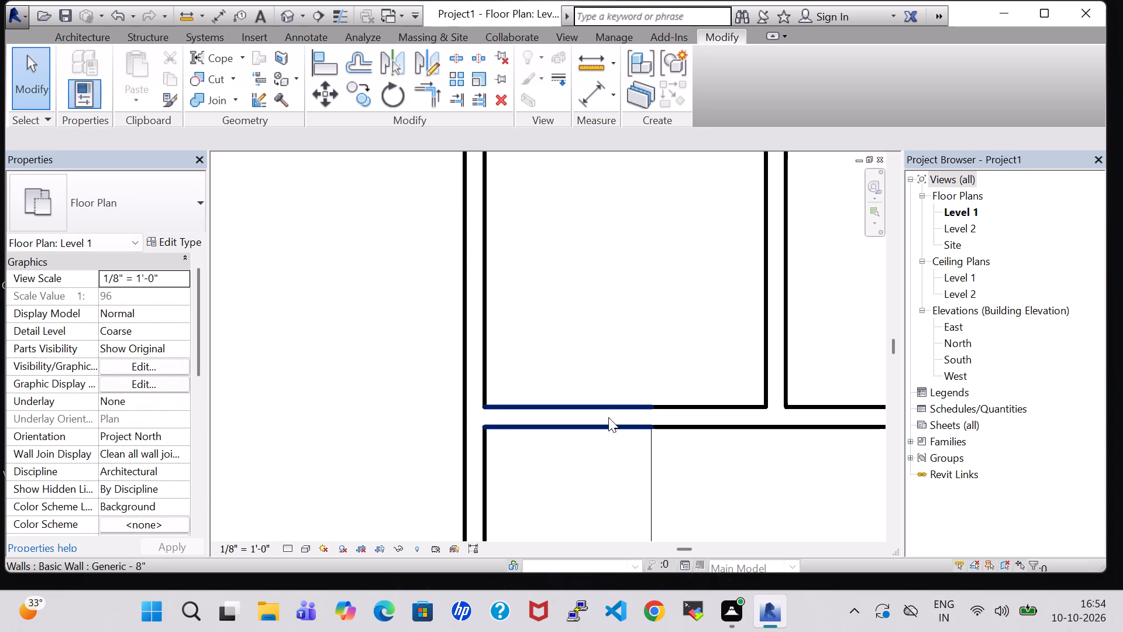
key("Delete")
scroll(629, 369, "up", 1)
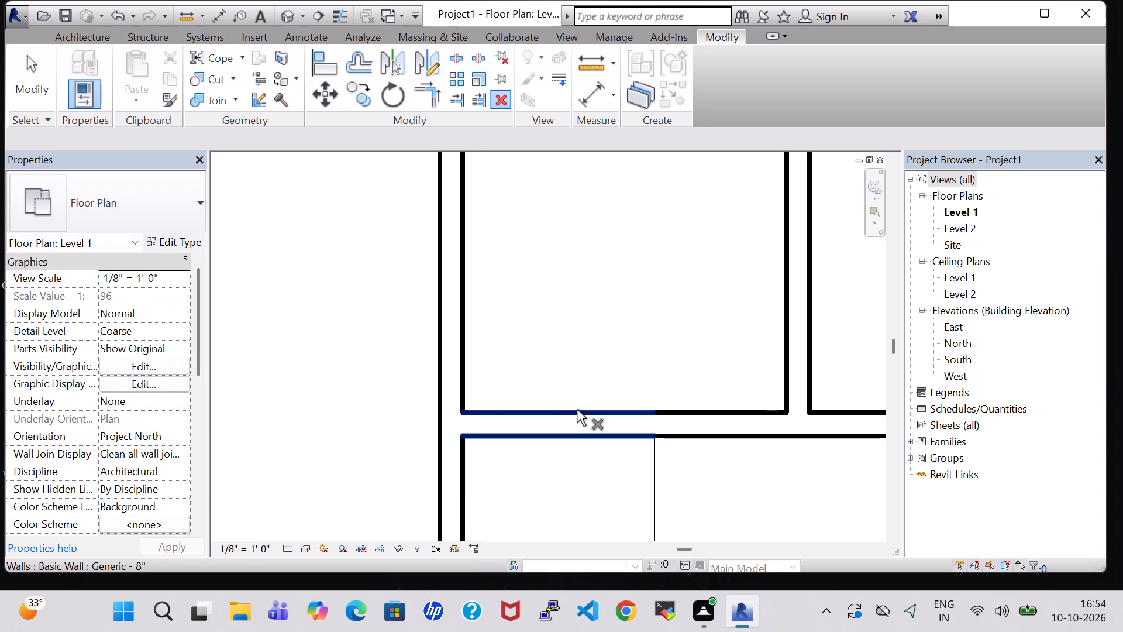
left_click(577, 414)
key("Delete")
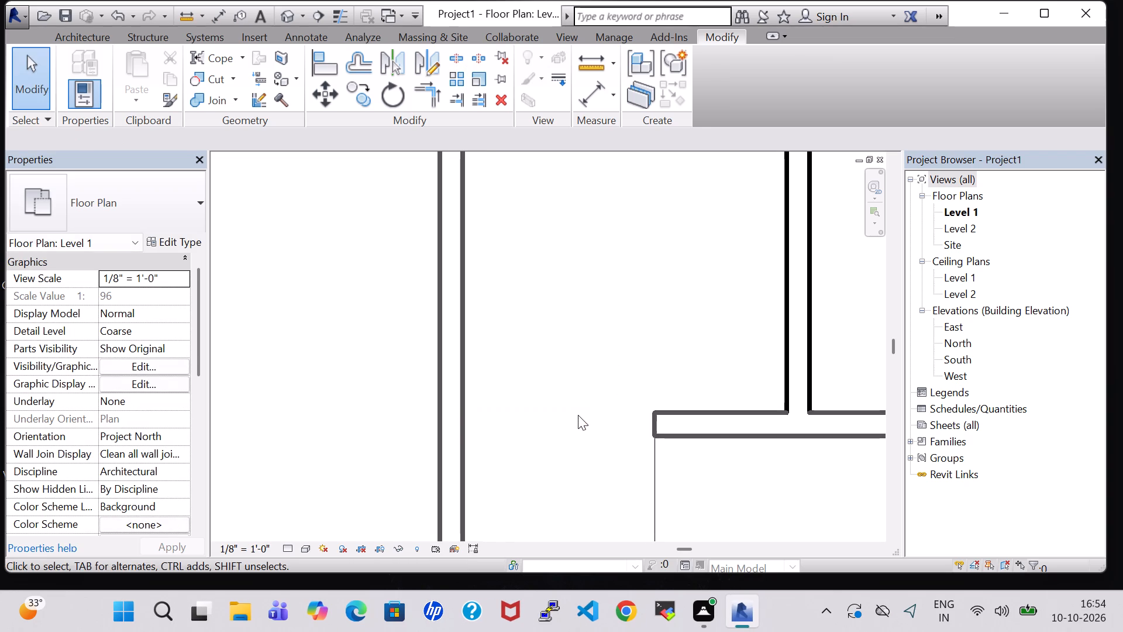
Draw a 10' high horizontal wall across the western room, about 4'-3" north of the middle cross wall's line, from east partition to west wall.
scroll(578, 415, "down", 4)
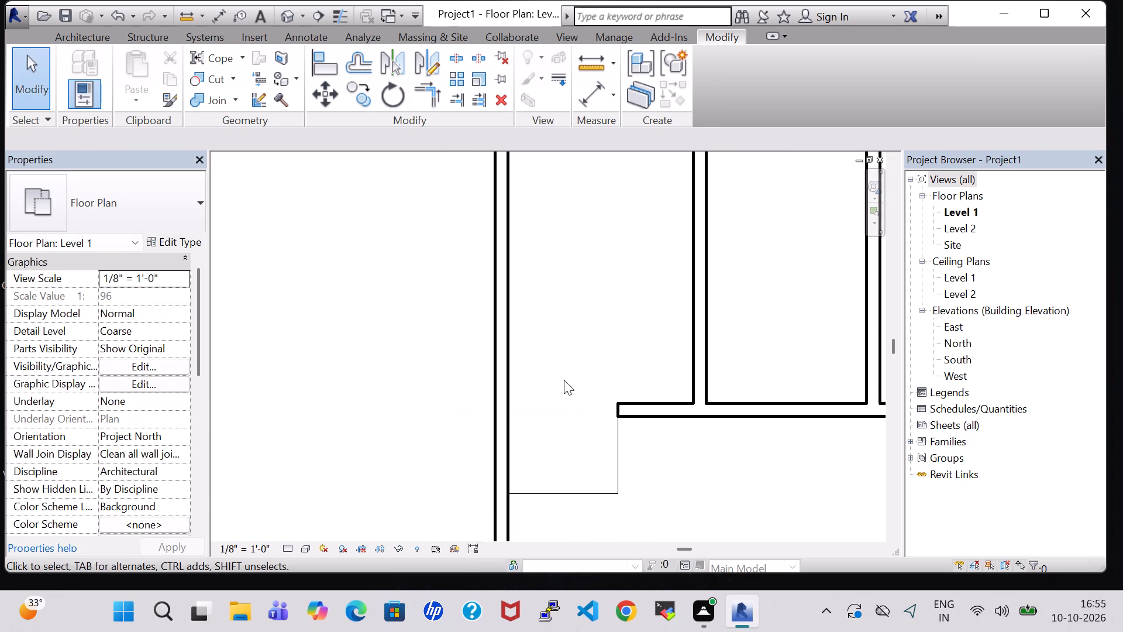
scroll(564, 380, "down", 2)
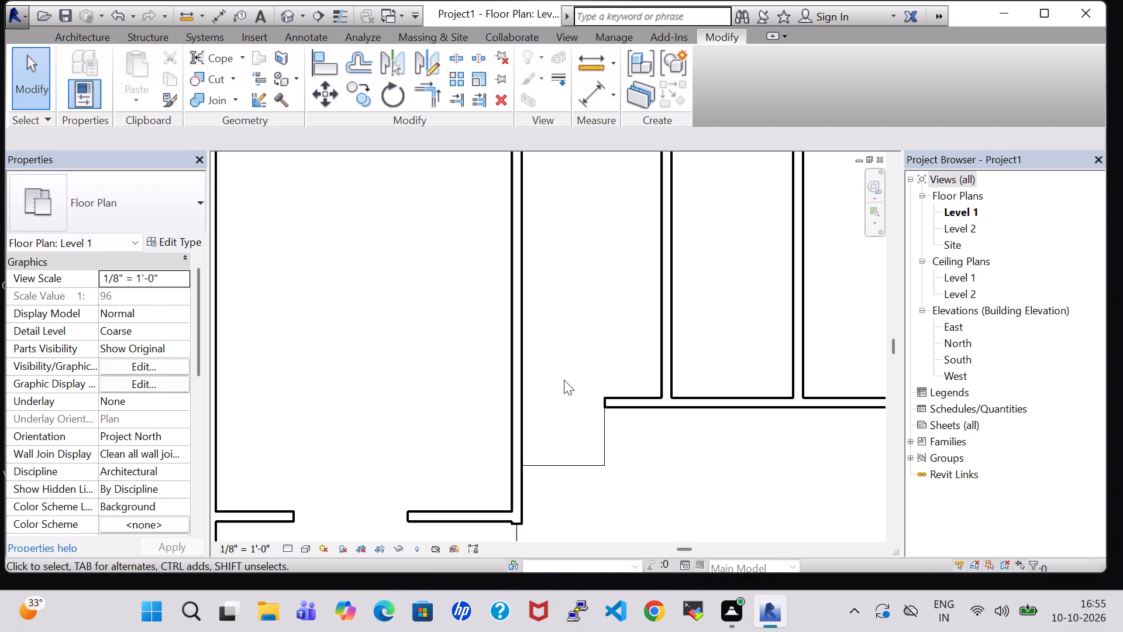
middle_click_drag(564, 380, 569, 395)
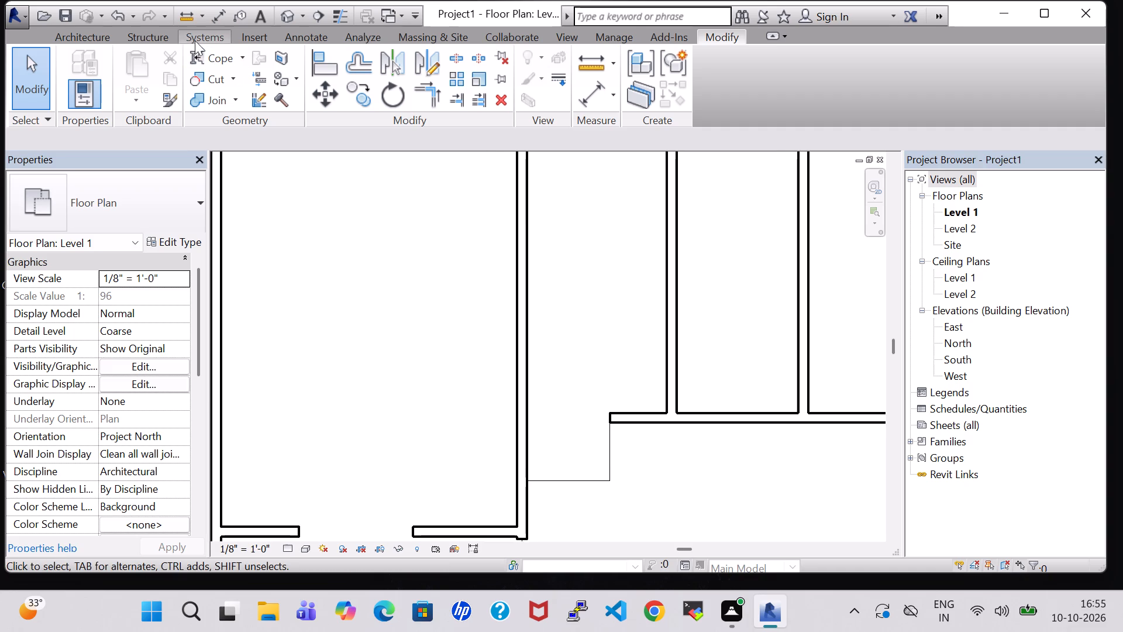
left_click(83, 35)
left_click(84, 59)
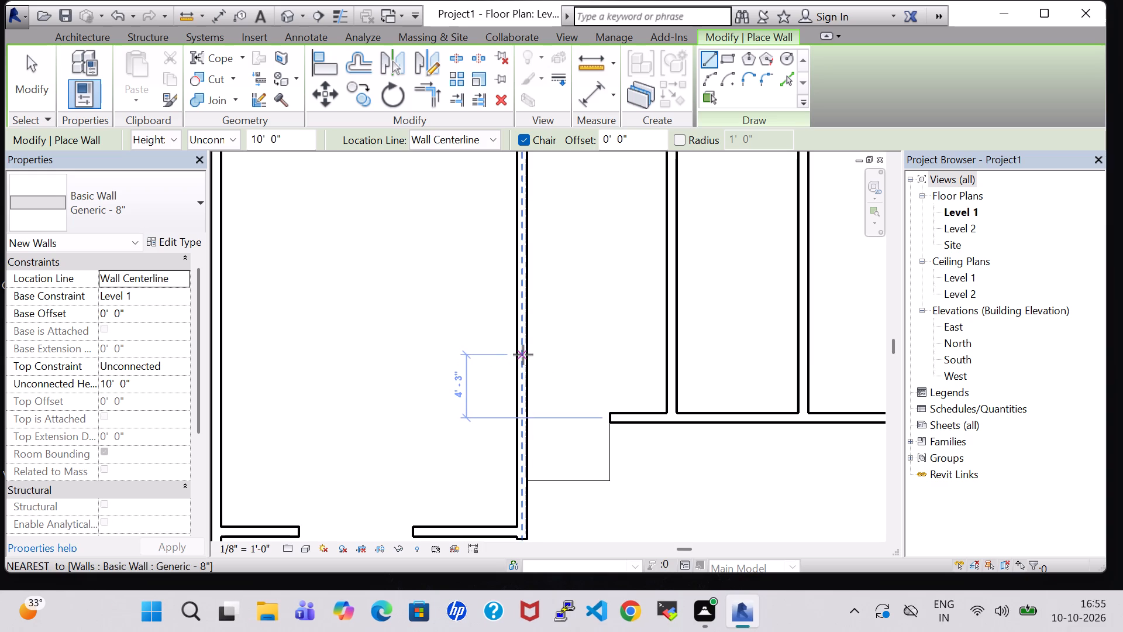
left_click(523, 355)
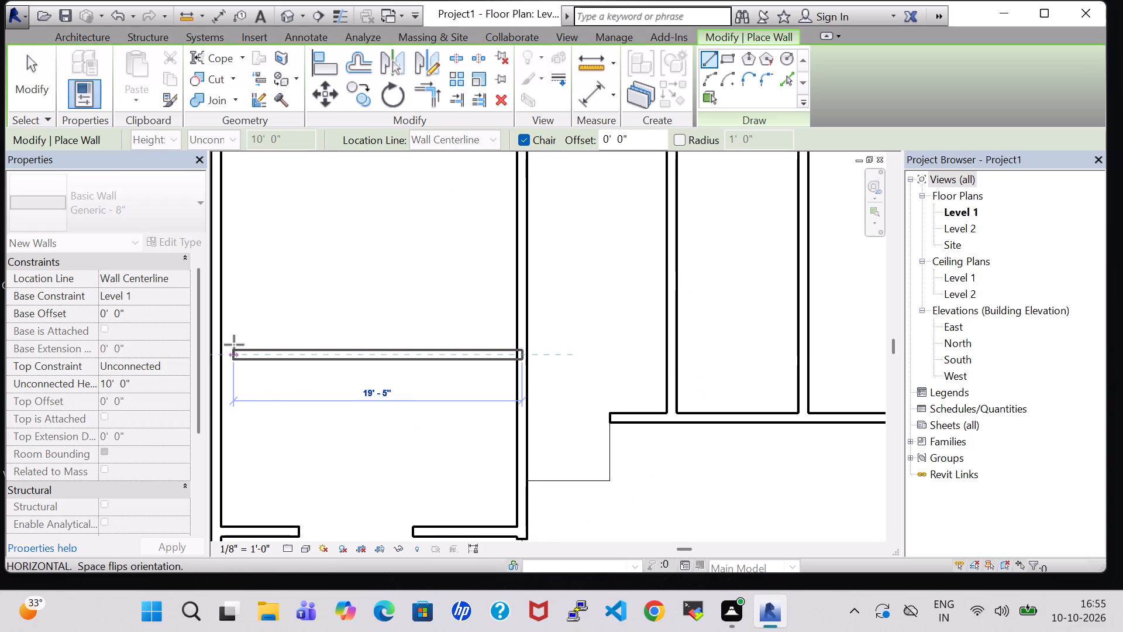
left_click(213, 351)
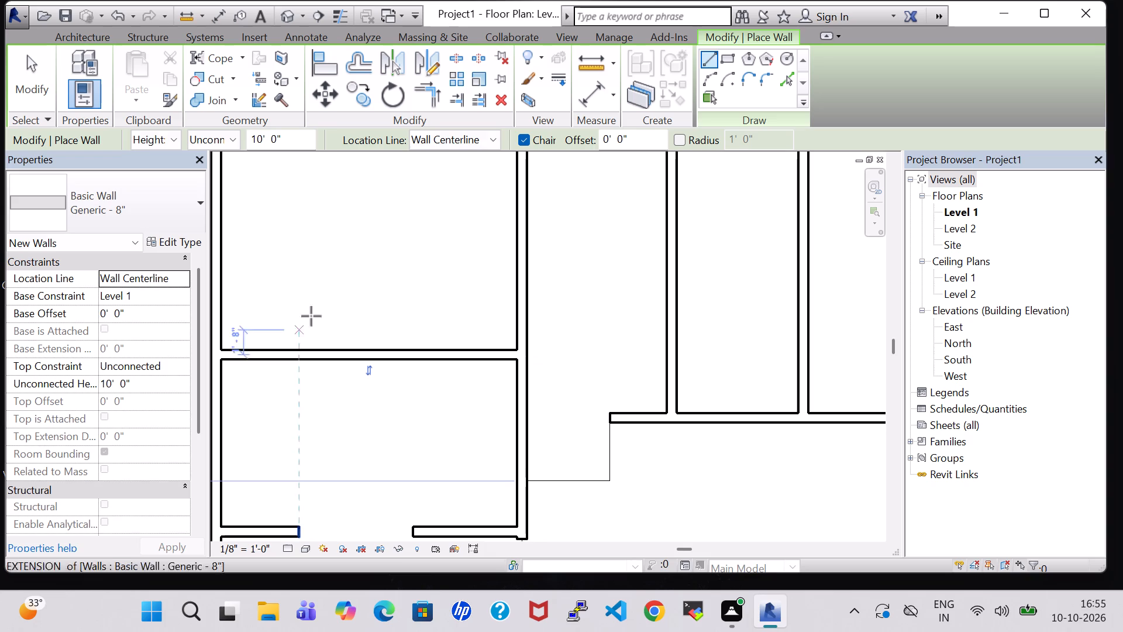
Draw a second horizontal wall across the western room, about 6'-9" north of the first, from the east partition to the west wall.
scroll(332, 298, "down", 1)
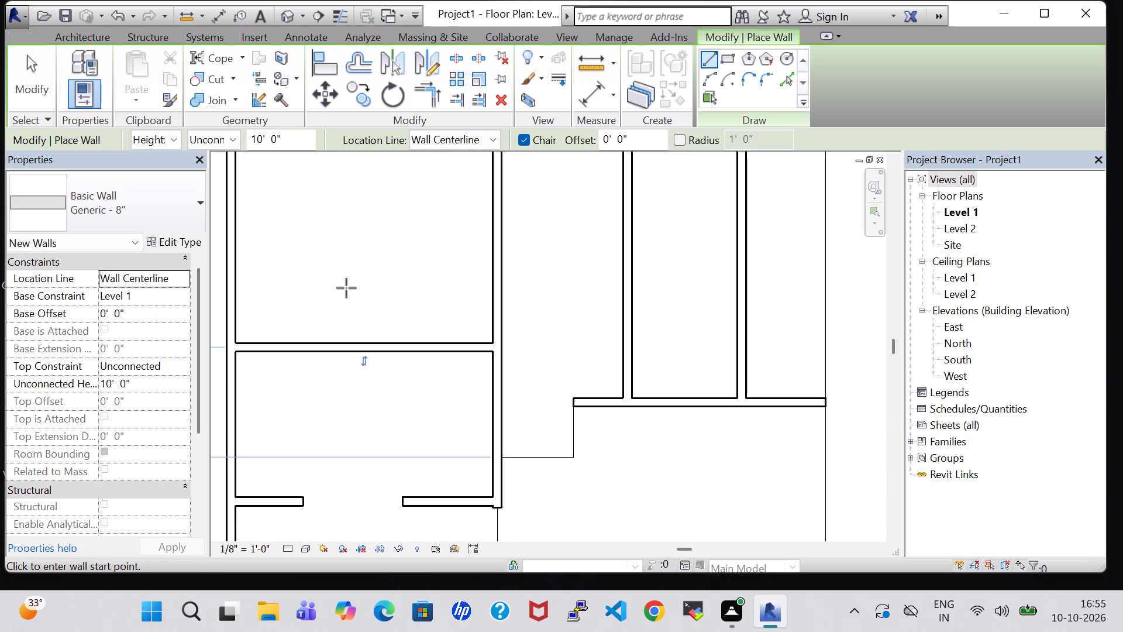
middle_click_drag(346, 287, 349, 364)
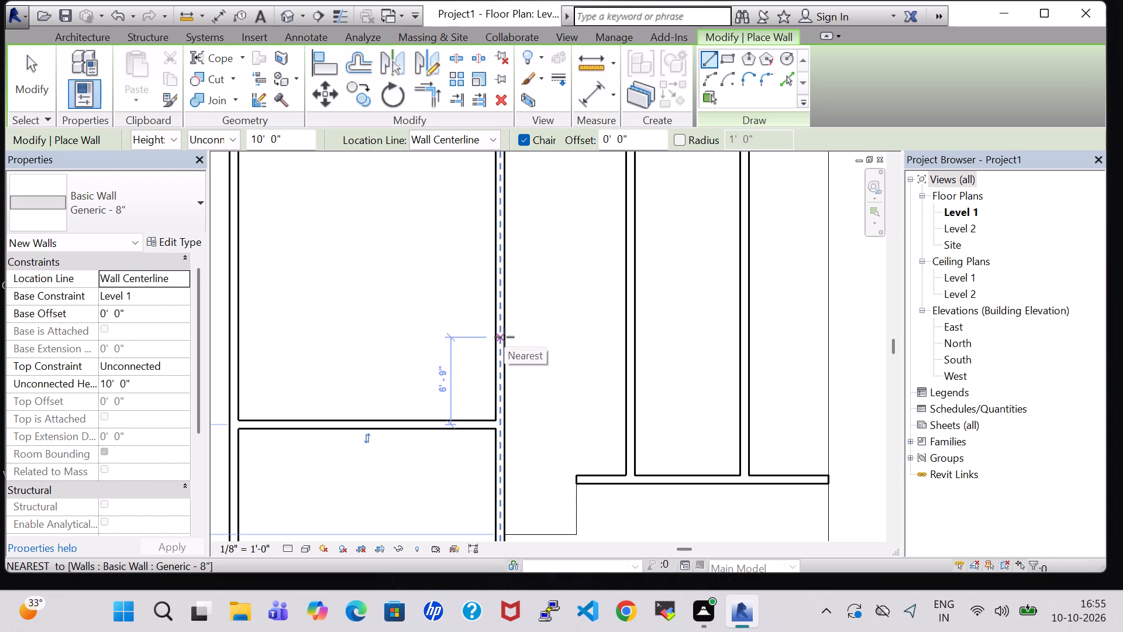
left_click(504, 337)
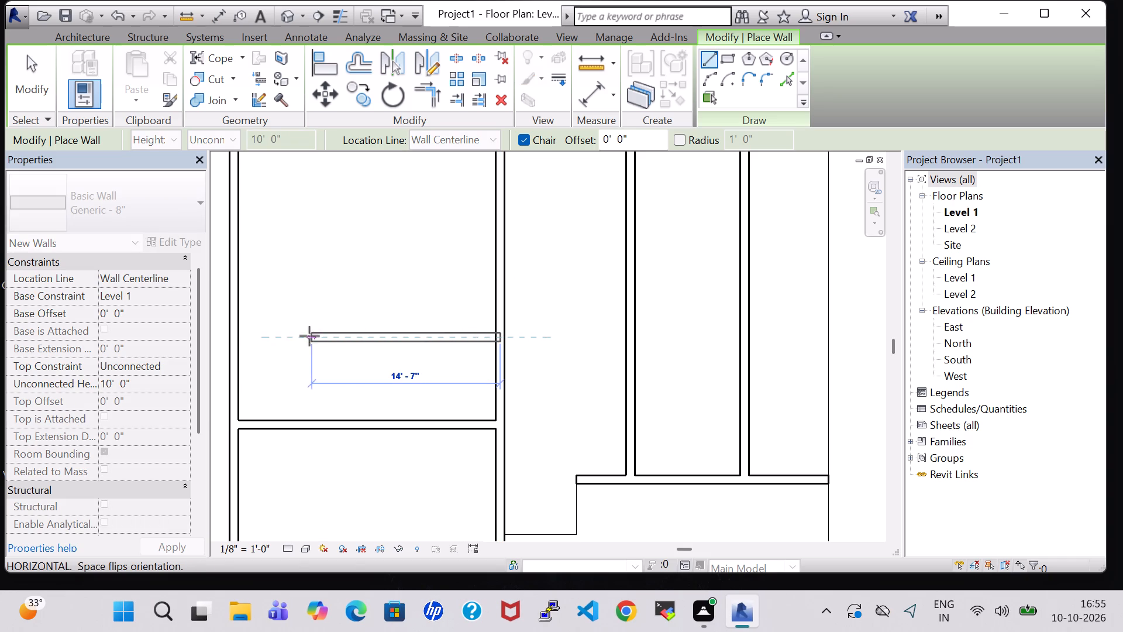
left_click(235, 336)
Draw a third horizontal wall across the western room, about 17'-9" north of the second, from the east partition to the west wall.
scroll(397, 328, "down", 1)
middle_click_drag(397, 295, 409, 297)
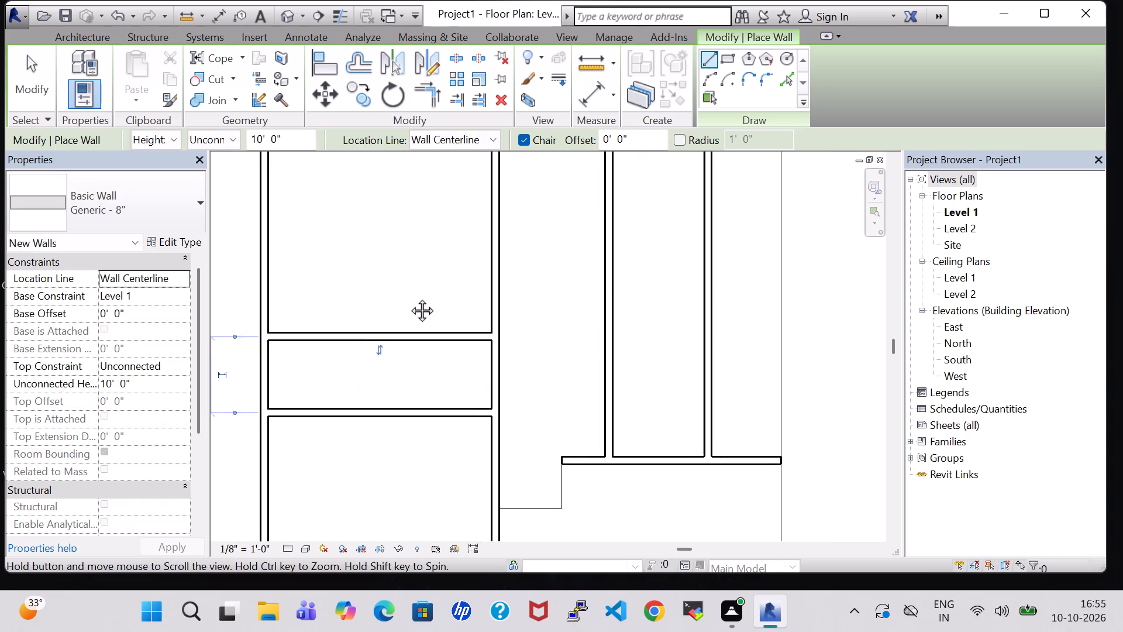
middle_click_drag(409, 297, 404, 373)
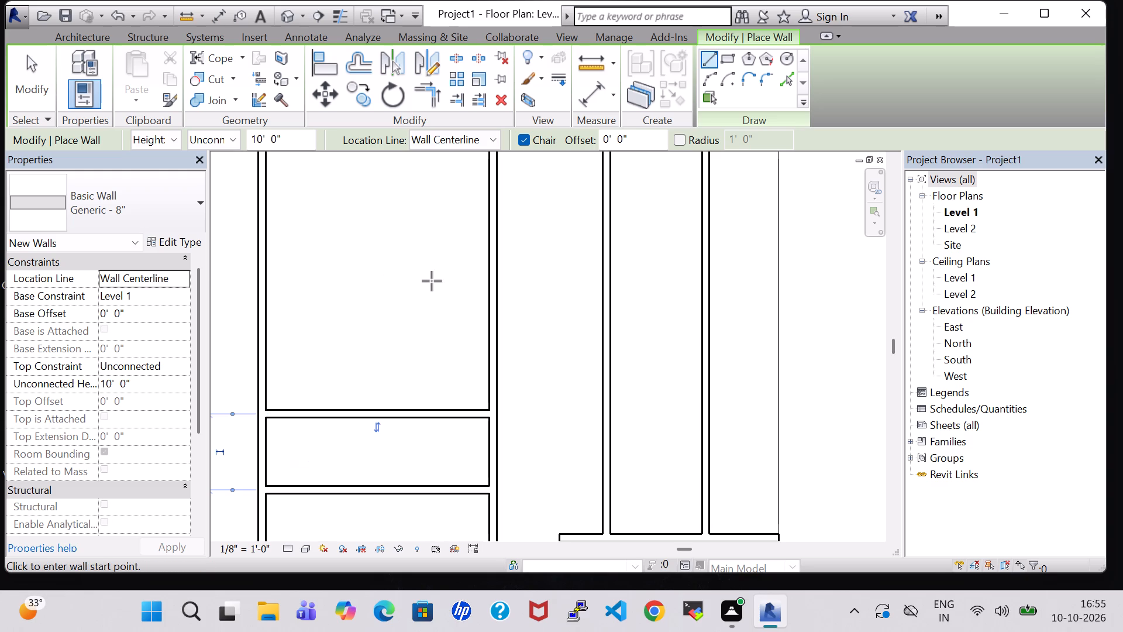
middle_click_drag(422, 288, 421, 428)
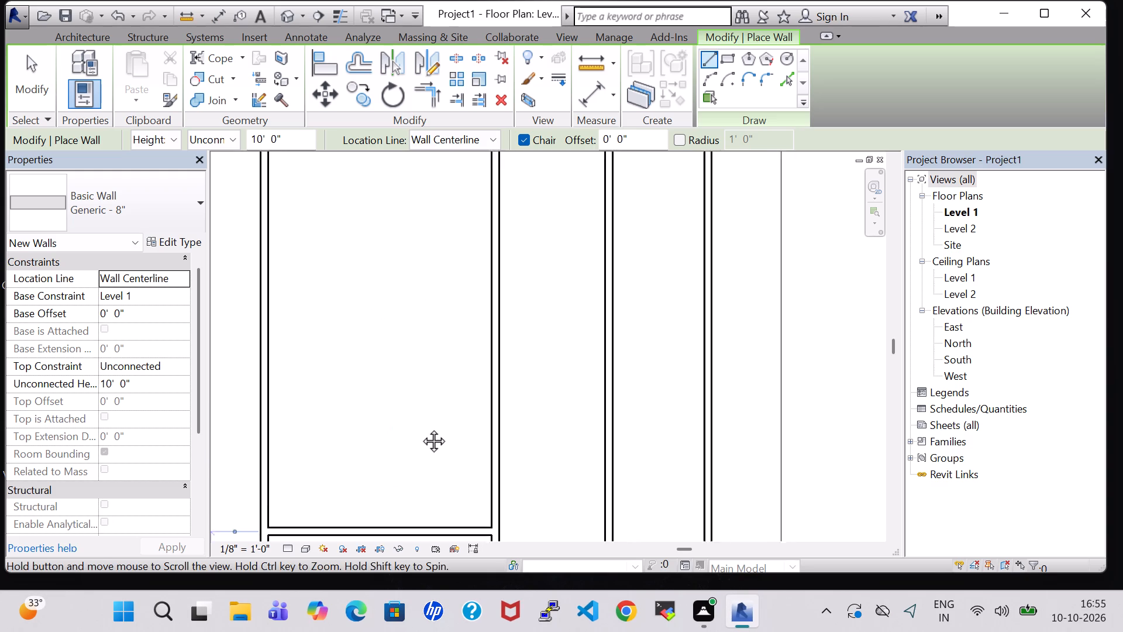
middle_click_drag(421, 428, 418, 435)
scroll(418, 435, "down", 2)
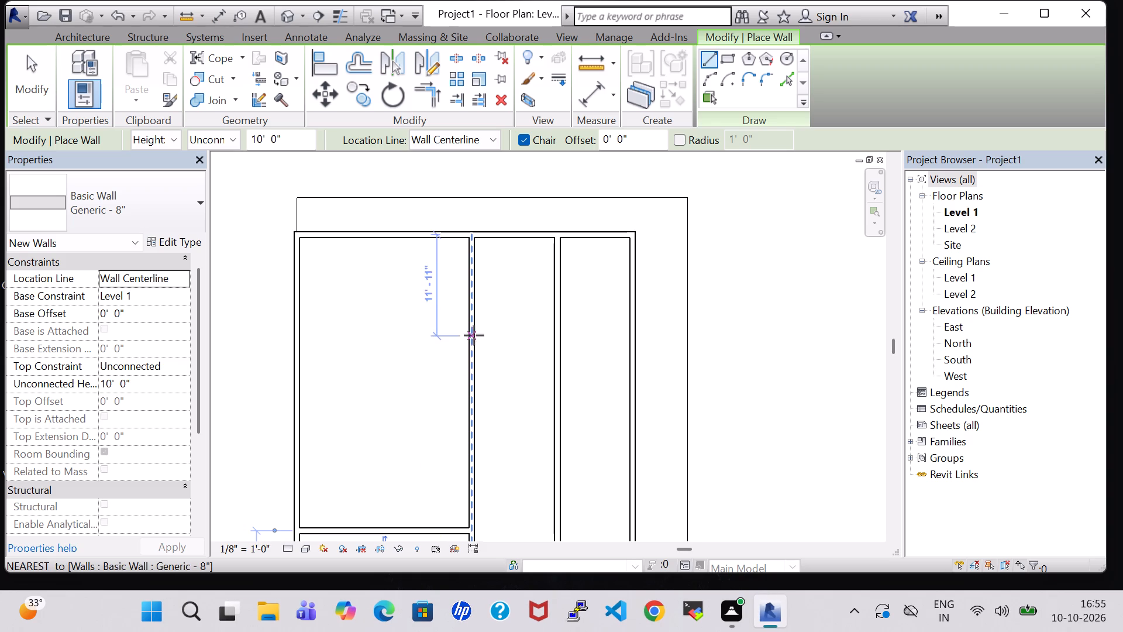
left_click(472, 380)
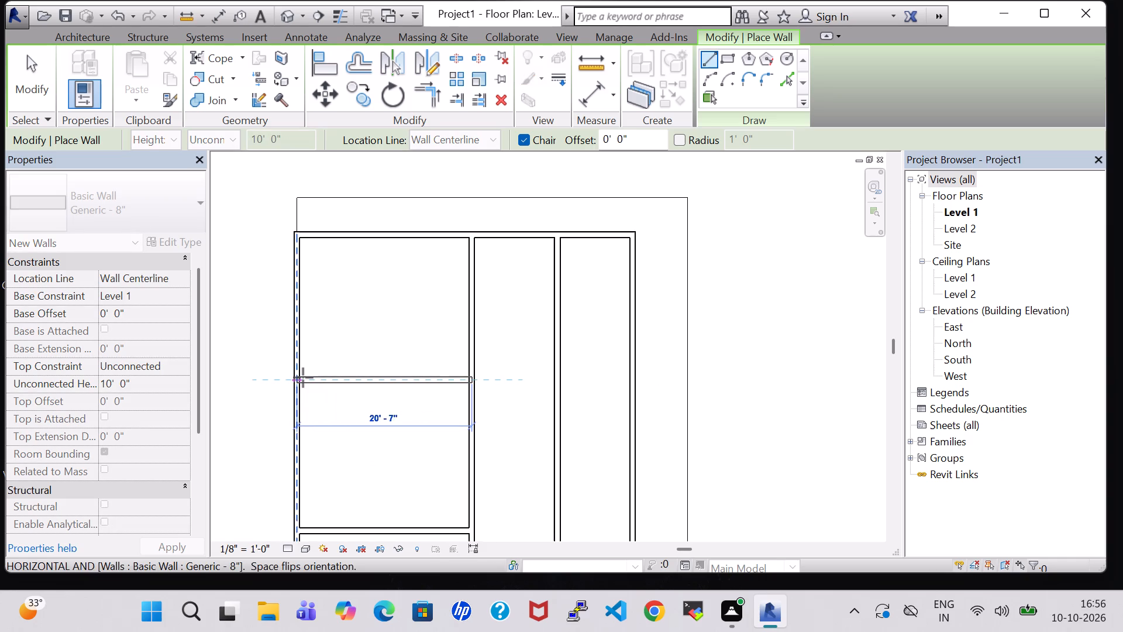
left_click(303, 377)
scroll(354, 370, "down", 2)
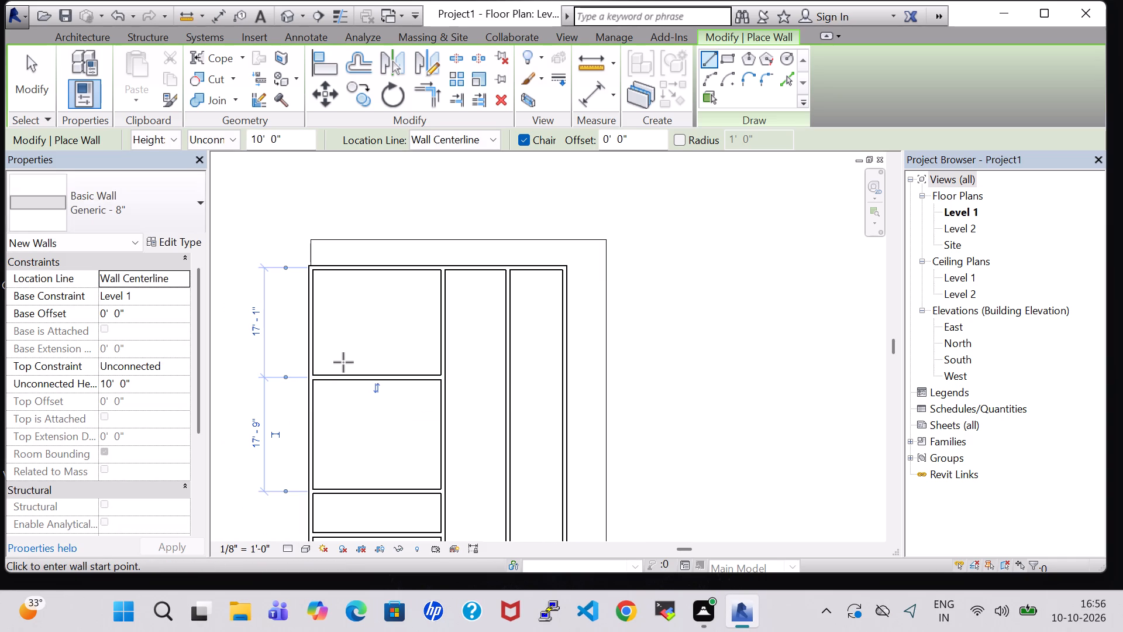
key("Escape")
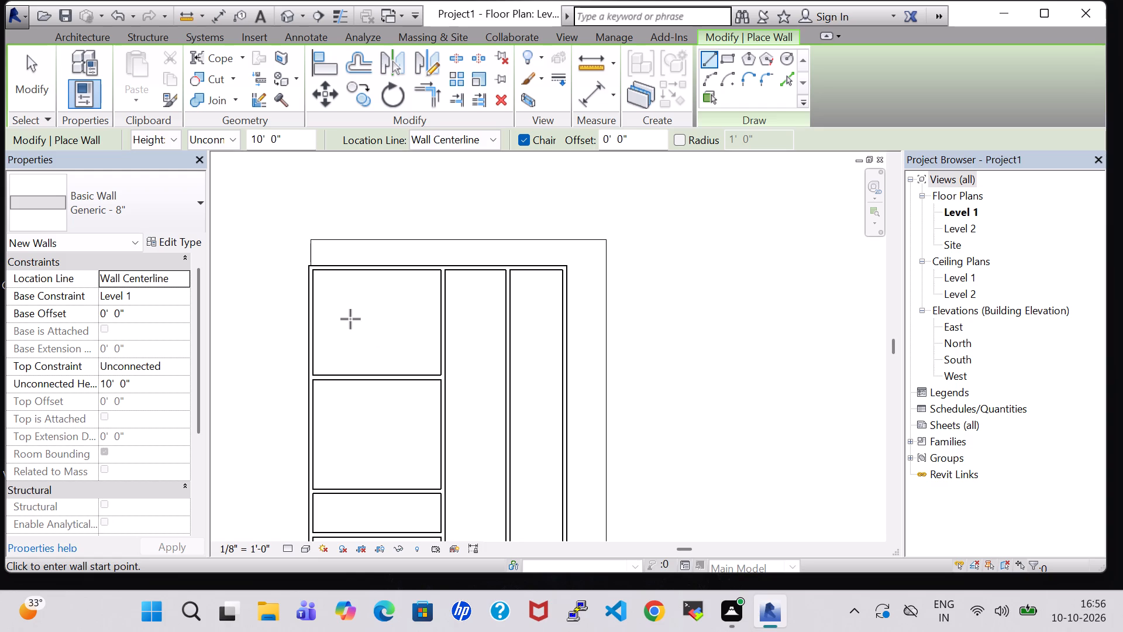
Draw a vertical wall about 7'-0" east of the west wall, running about 34'-10" from the north wall to the second cross wall.
left_click(356, 265)
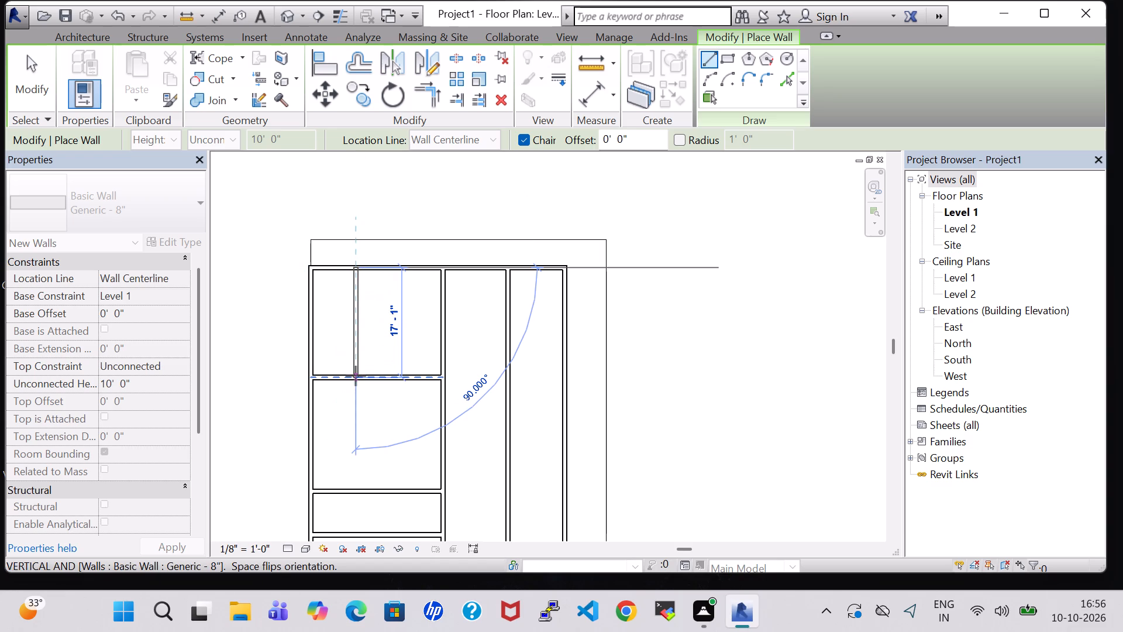
left_click(353, 485)
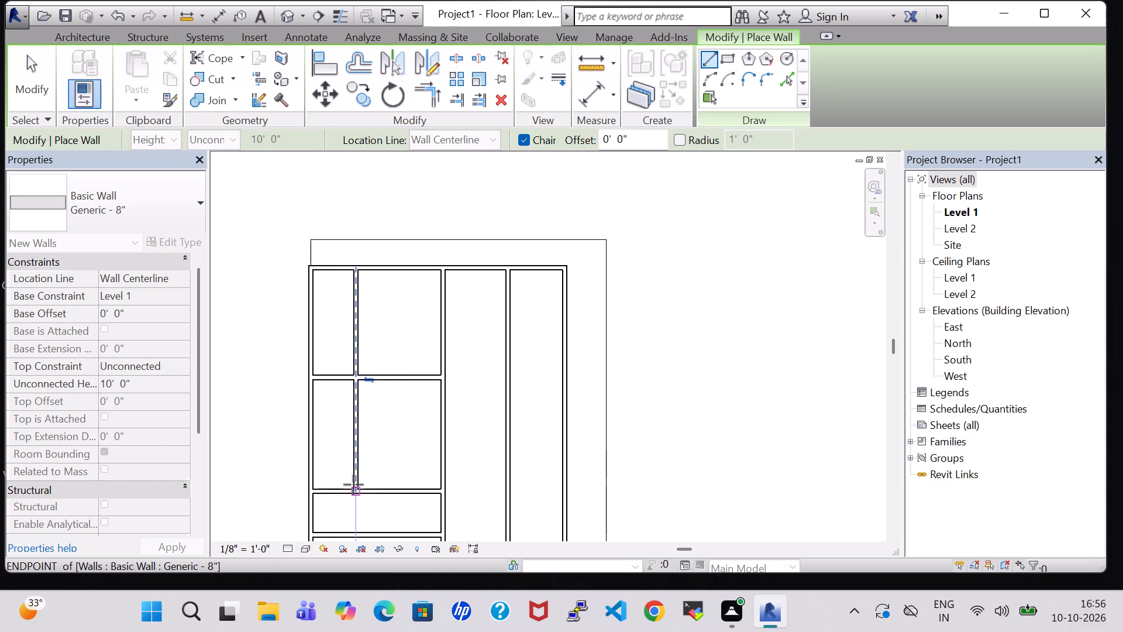
scroll(364, 460, "down", 4)
middle_click_drag(367, 432, 364, 366)
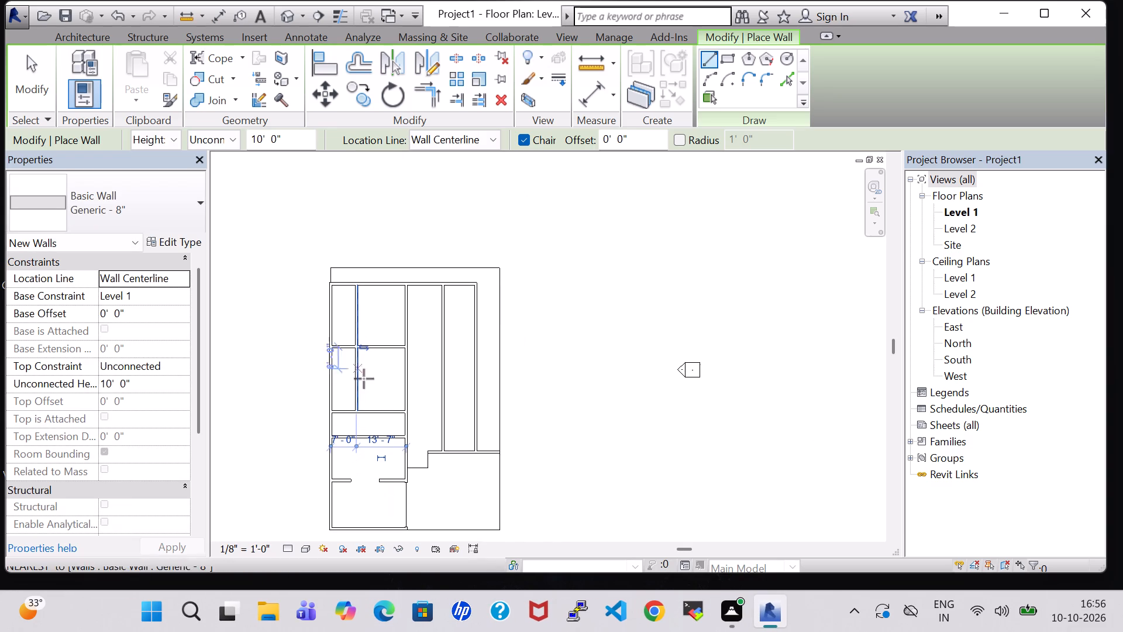
key("Escape")
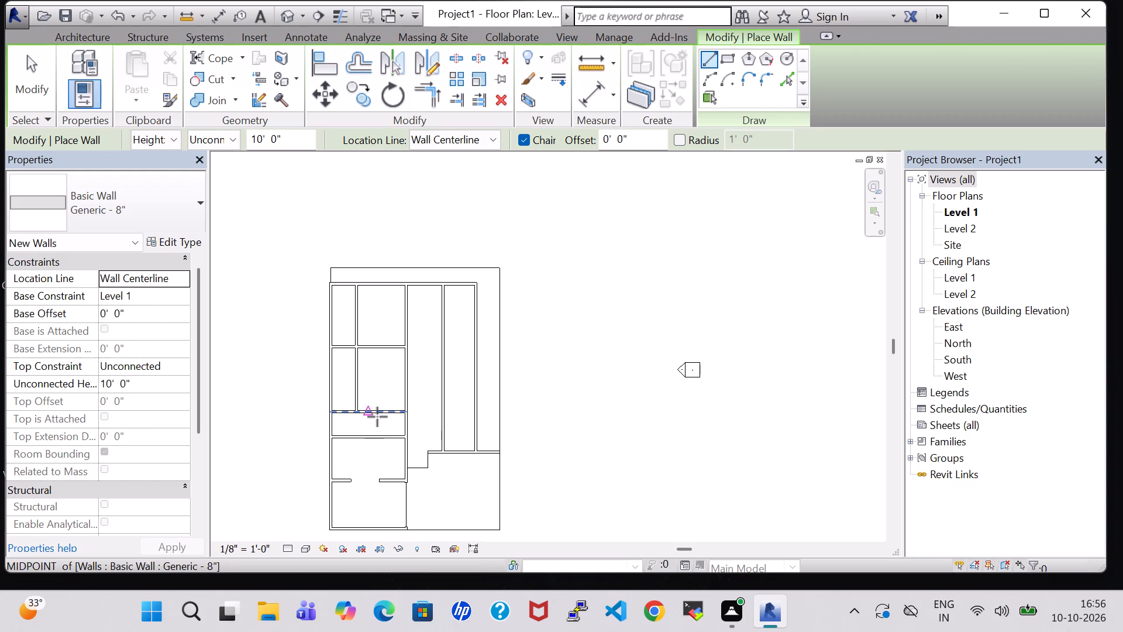
key("Escape")
Nudge the second cross wall north until it is 10'-9" from the cross wall below and 13'-9" from the one above.
left_click(380, 413)
key("Up")
key("Up")
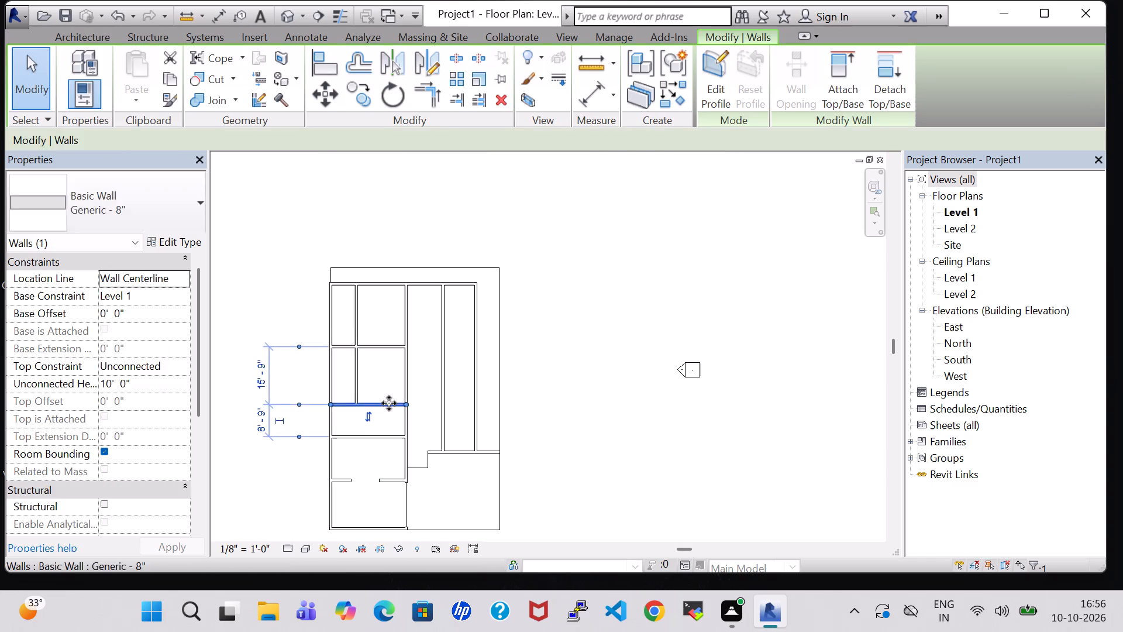
key("Up")
key("Up")
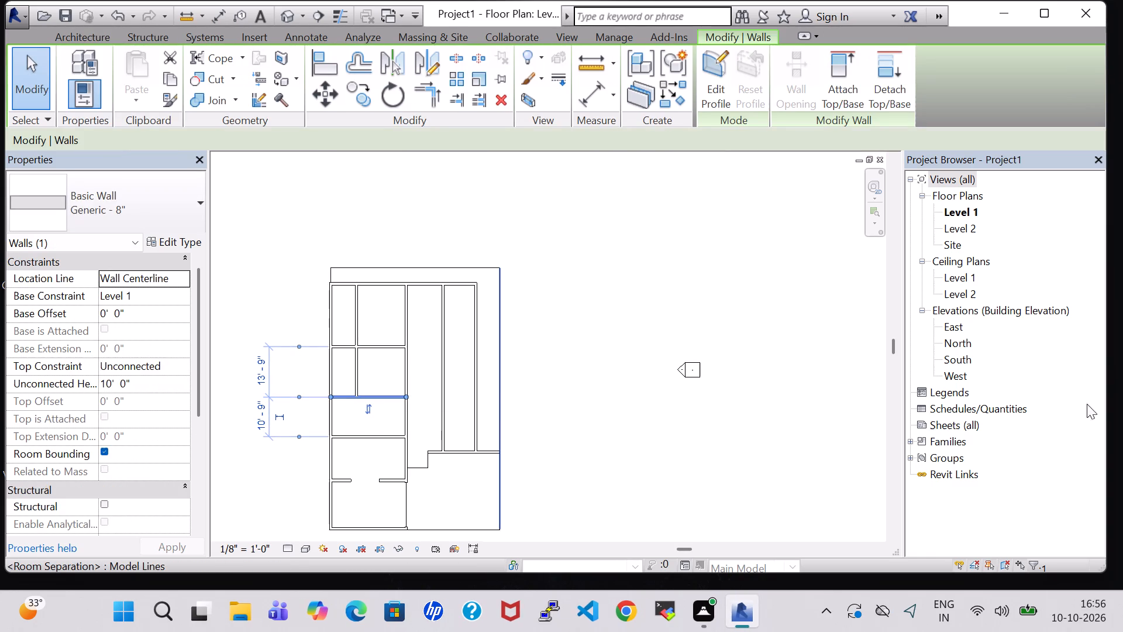
left_click(757, 287)
Nudge the northernmost cross wall into place 16'-1" from the north wall and 14'-9" from the cross wall below.
left_click(390, 346)
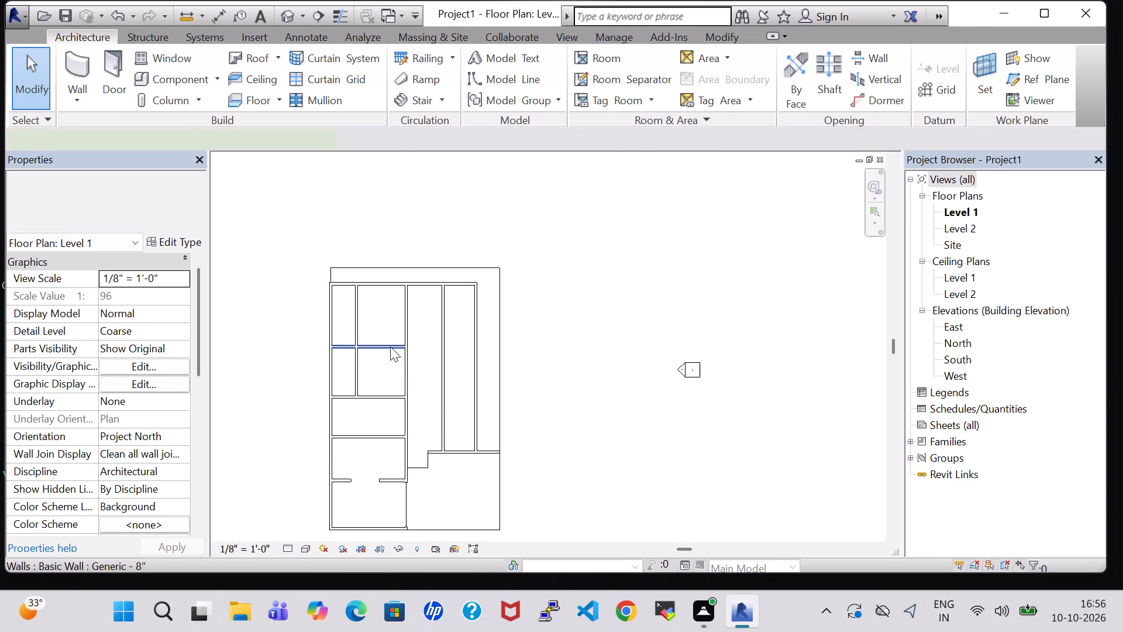
key("Up")
key("Up")
key("Up")
key("Up")
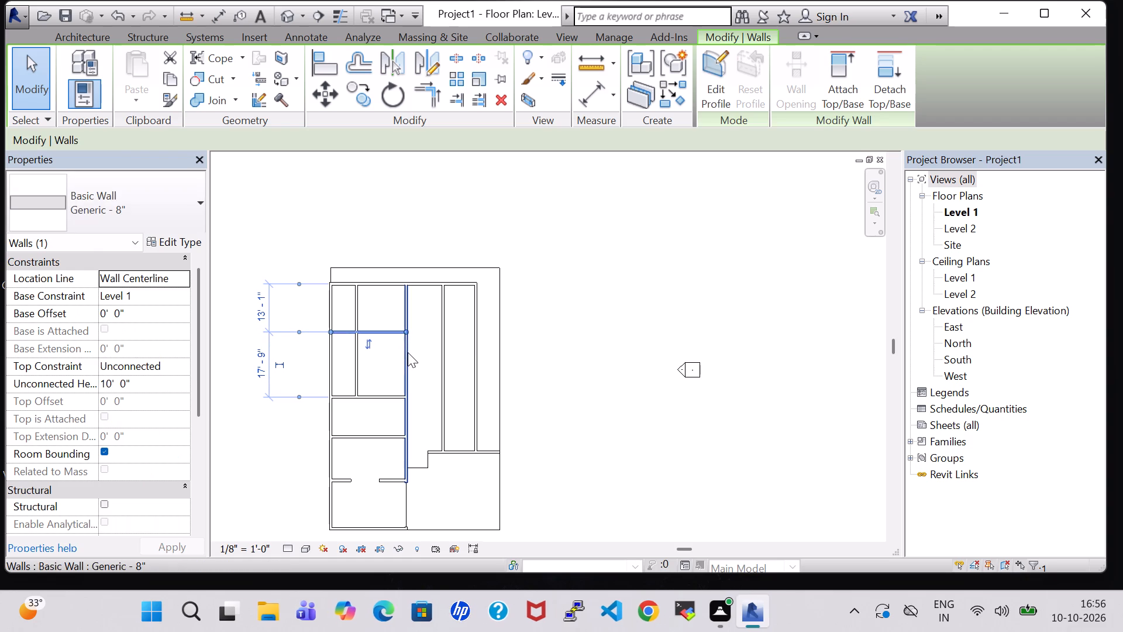
left_click(602, 308)
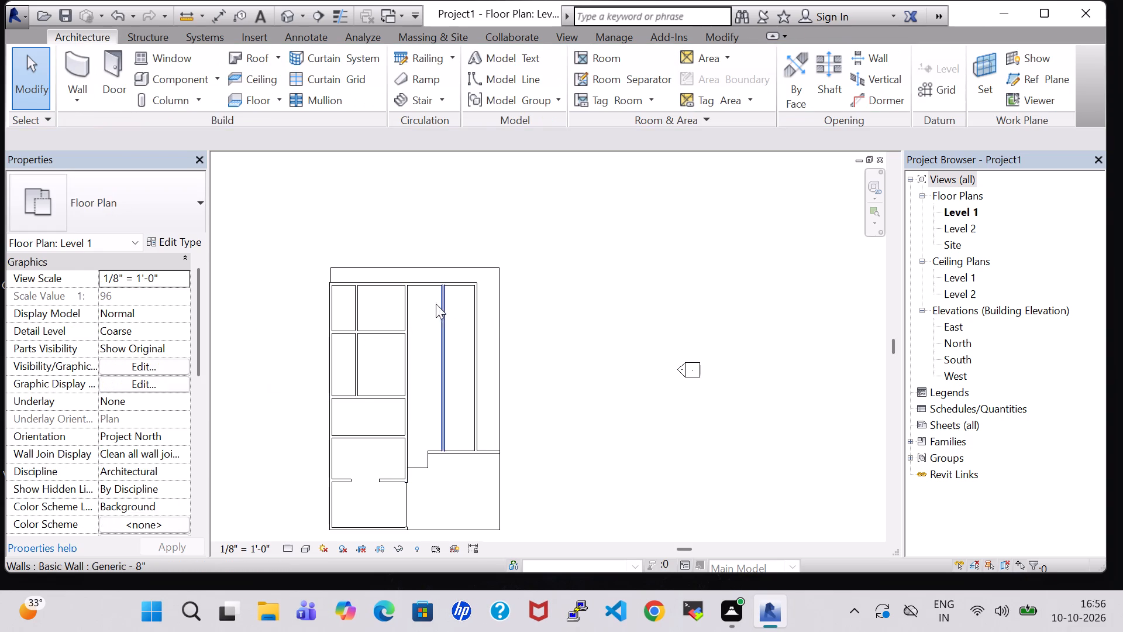
left_click(397, 335)
key("Down")
key("Down")
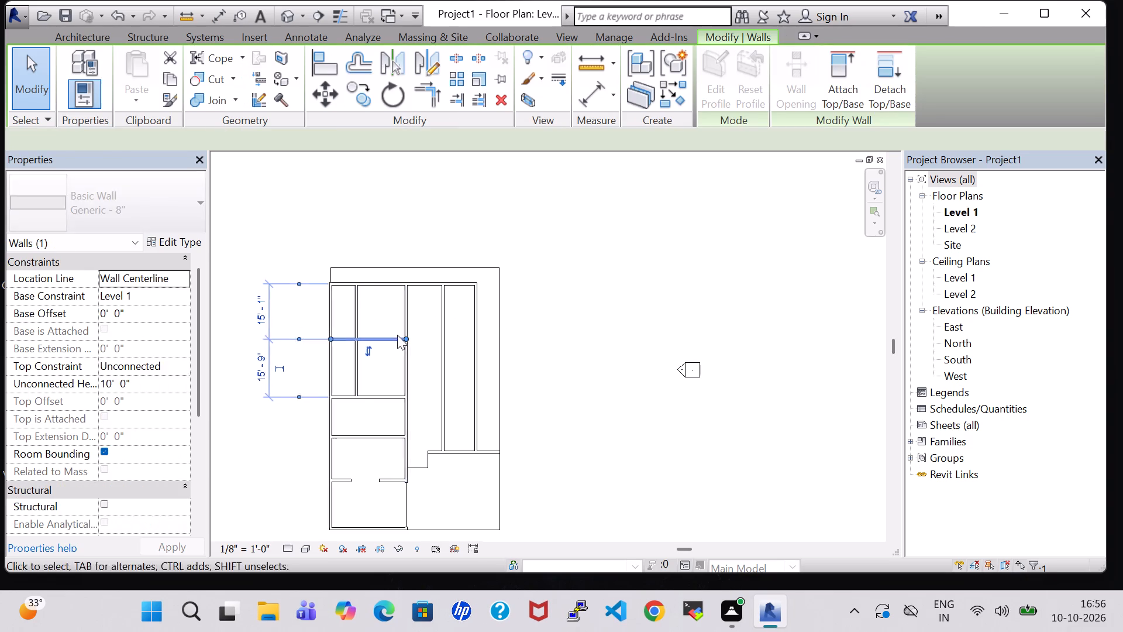
key("Down")
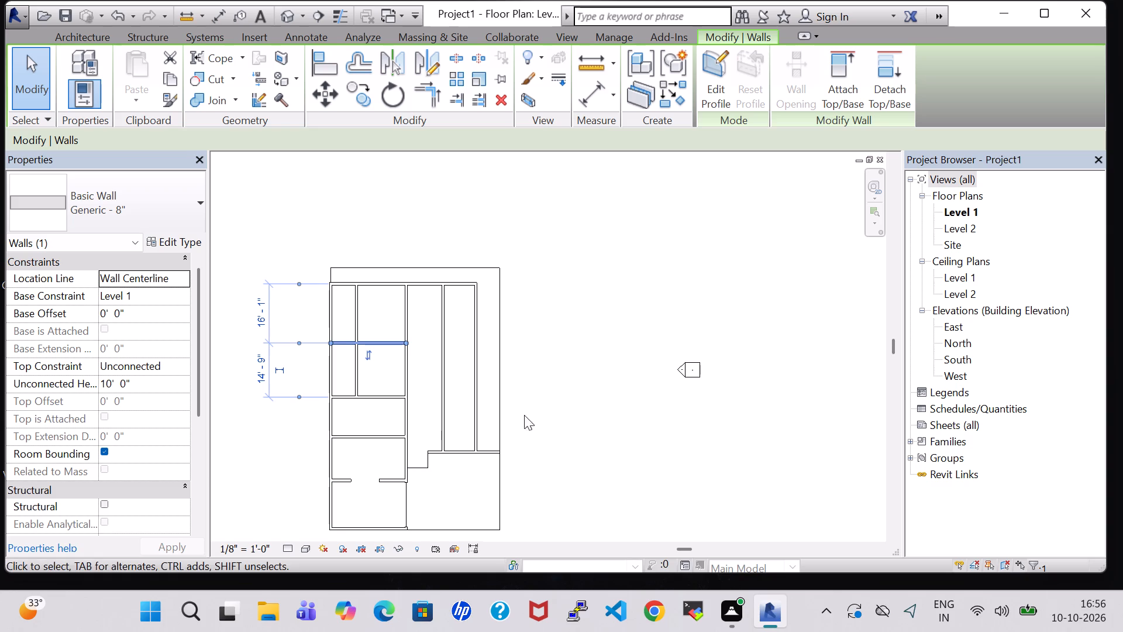
left_click(569, 373)
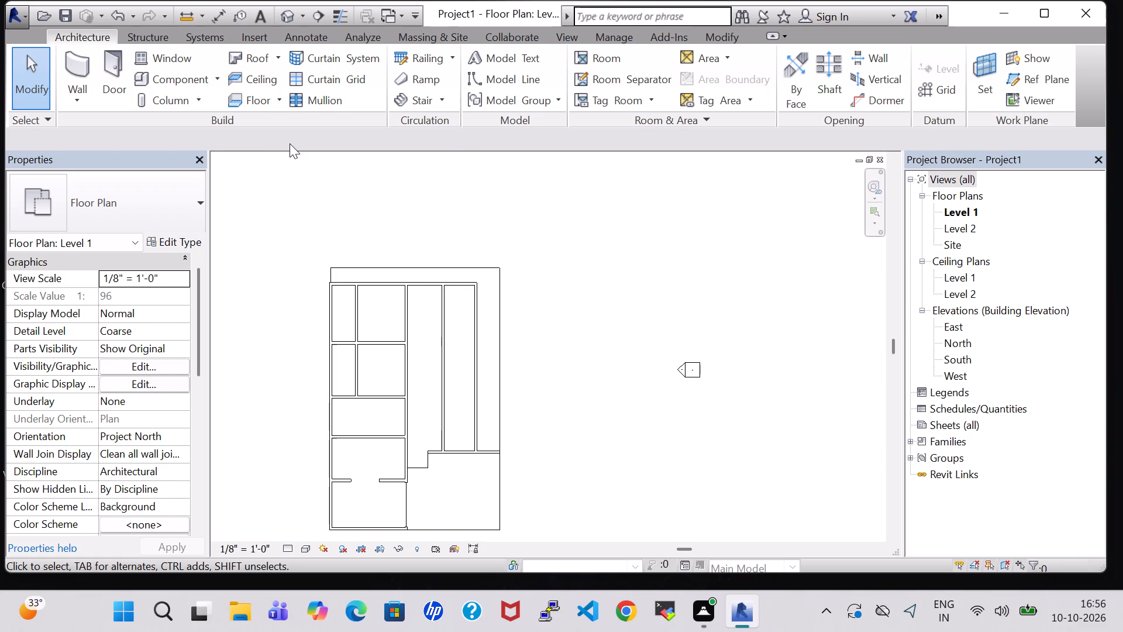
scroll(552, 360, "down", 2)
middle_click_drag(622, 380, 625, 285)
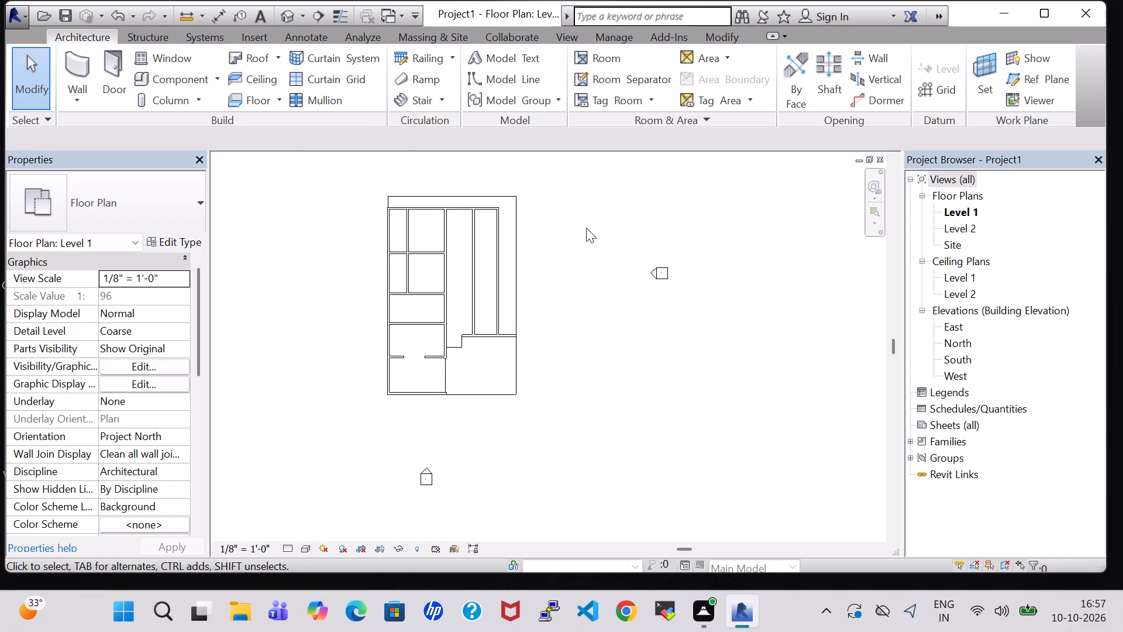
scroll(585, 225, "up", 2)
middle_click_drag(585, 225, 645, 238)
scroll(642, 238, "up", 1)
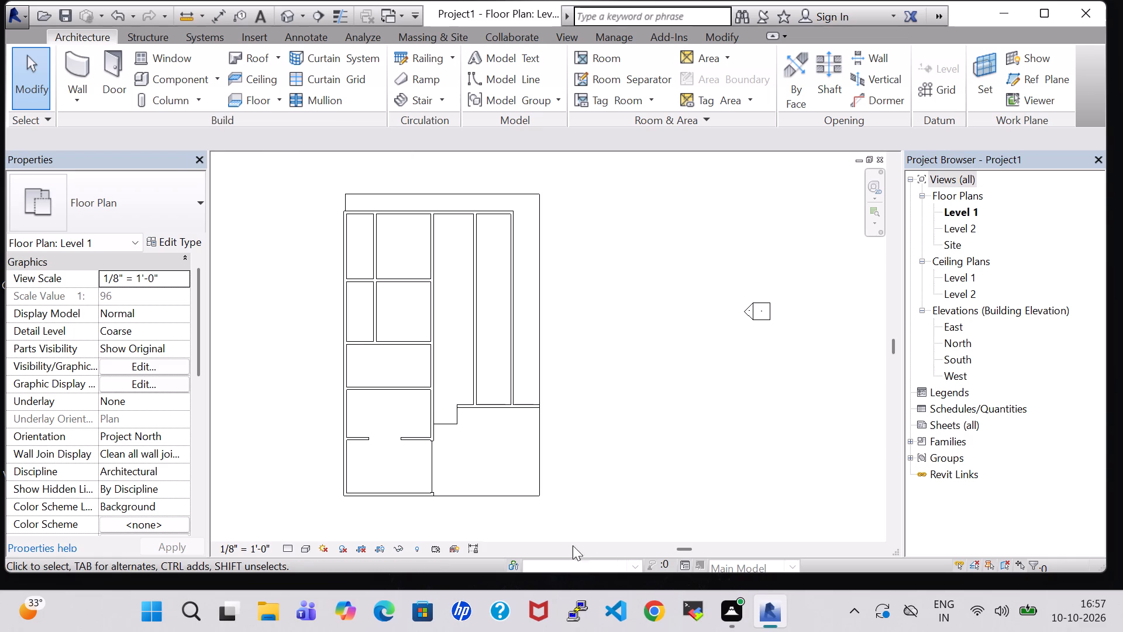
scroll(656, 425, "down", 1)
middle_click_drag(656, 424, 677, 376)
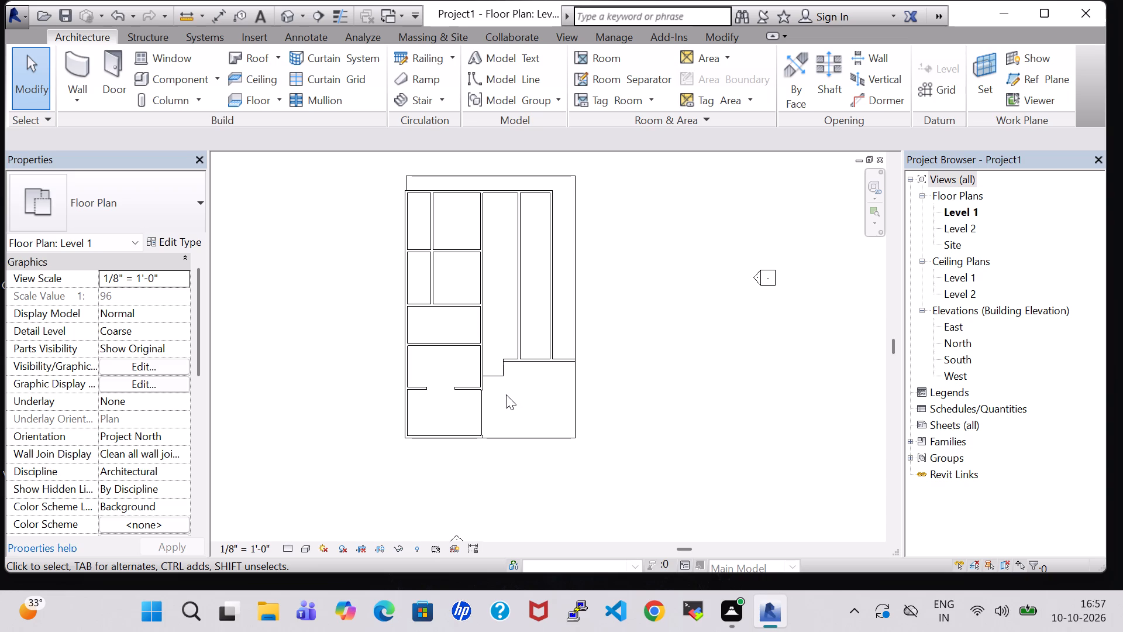
Draw a wall stub about 0'-9" long east from the corridor's west wall, in line with the horizontal wall across the opening.
scroll(506, 394, "up", 3)
left_click(71, 59)
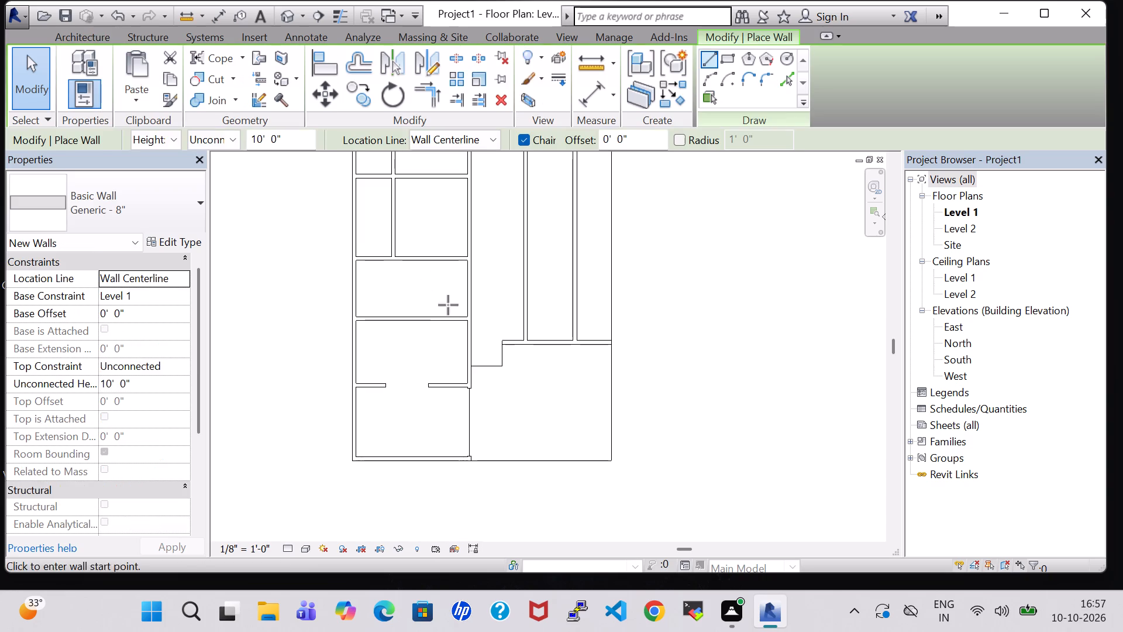
scroll(453, 314, "up", 10)
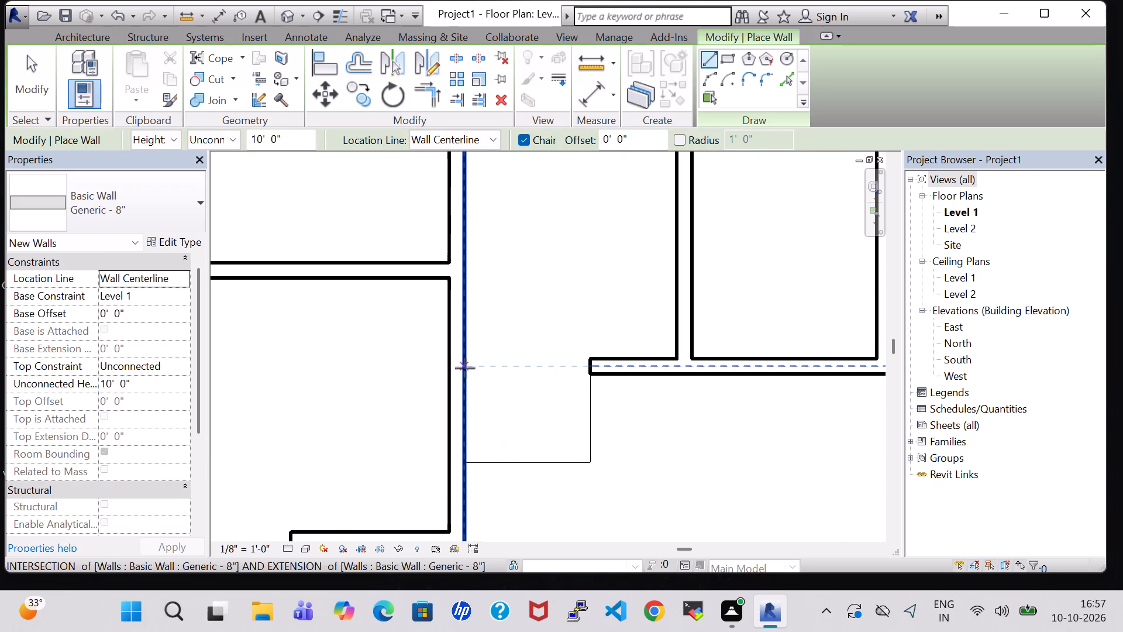
left_click(453, 369)
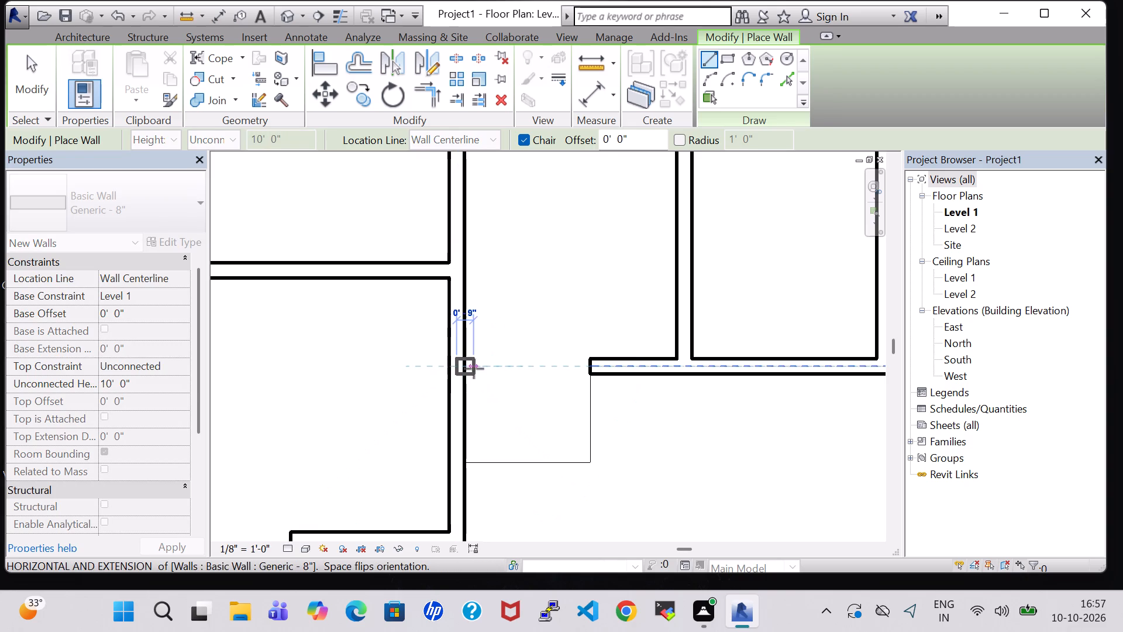
left_click(477, 369)
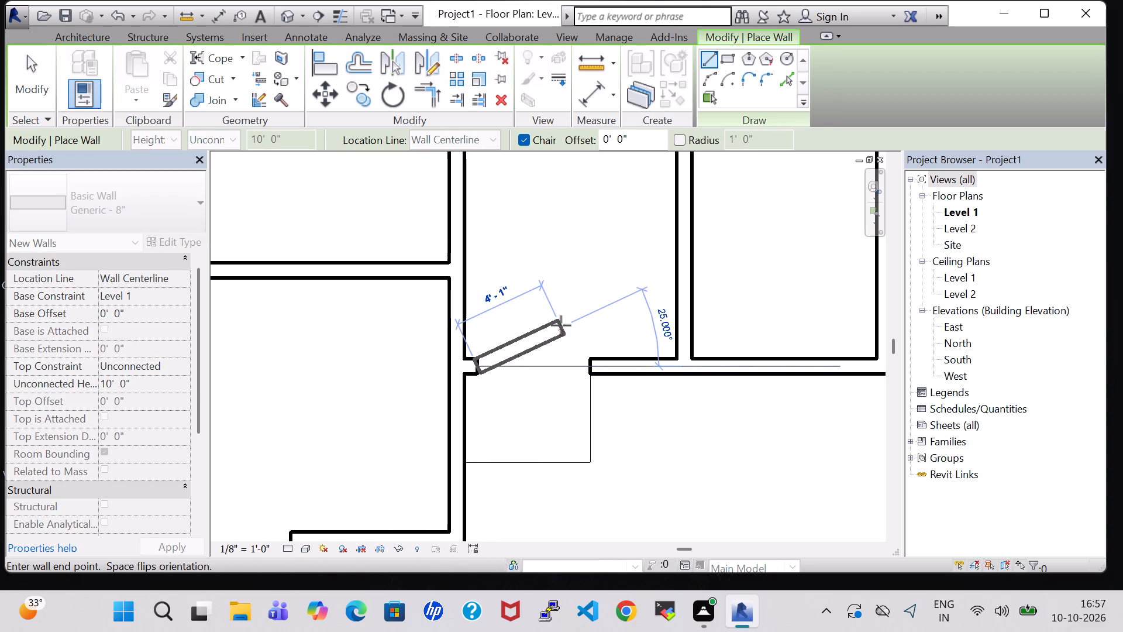
key("Escape")
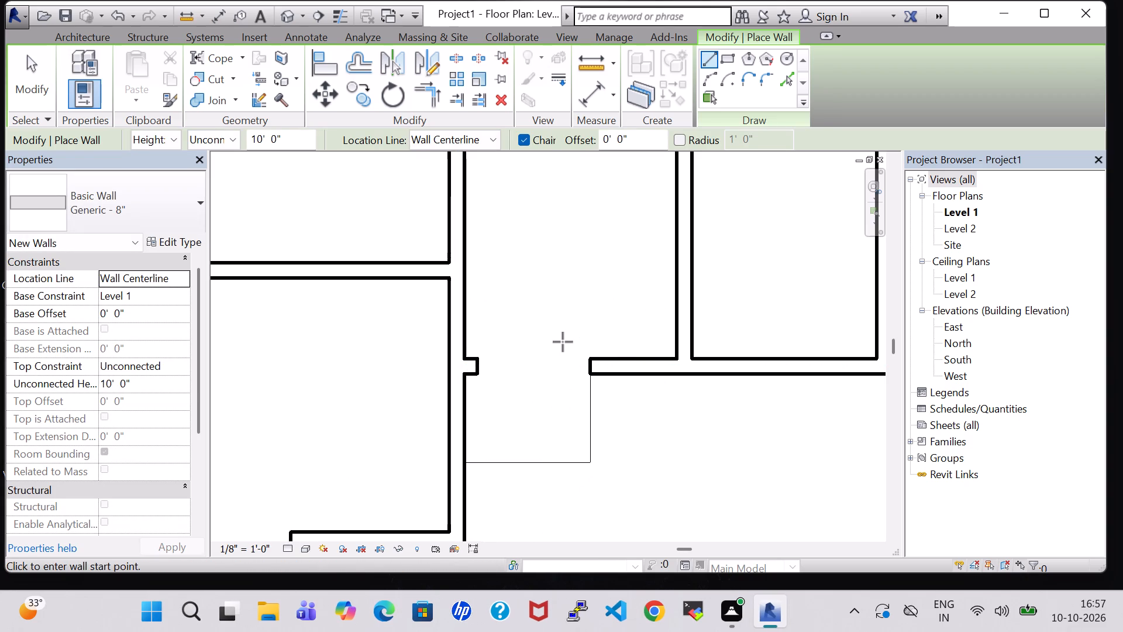
Draw a horizontal wall about 13'-0" long from the east wall westward across the vertical partition, ending in line with the room separation line.
scroll(564, 352, "down", 2)
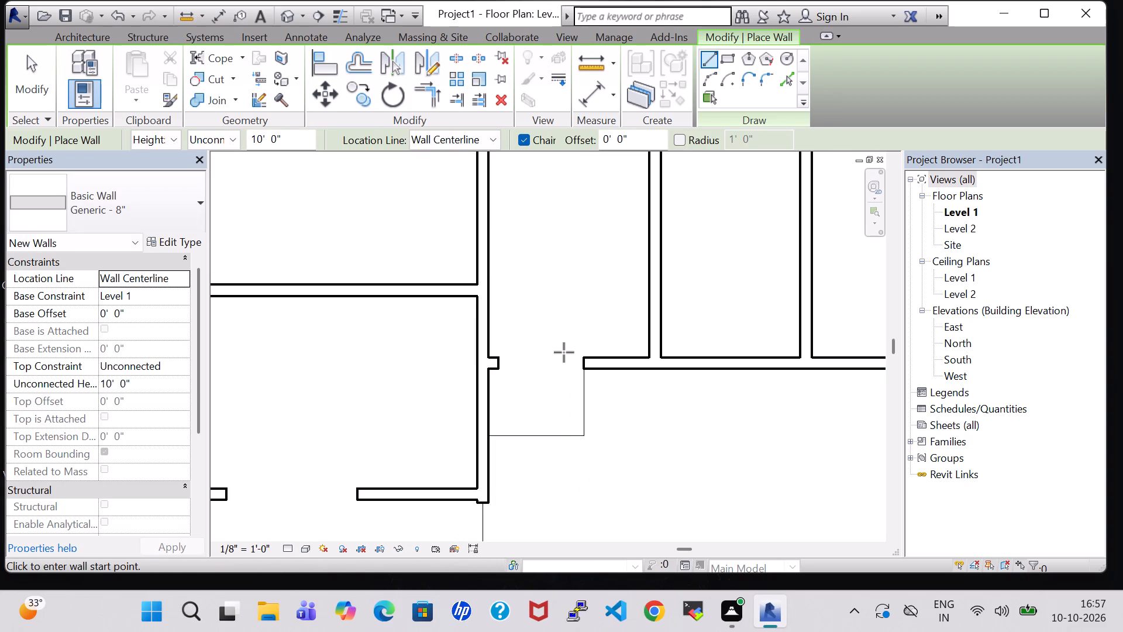
scroll(569, 346, "down", 2)
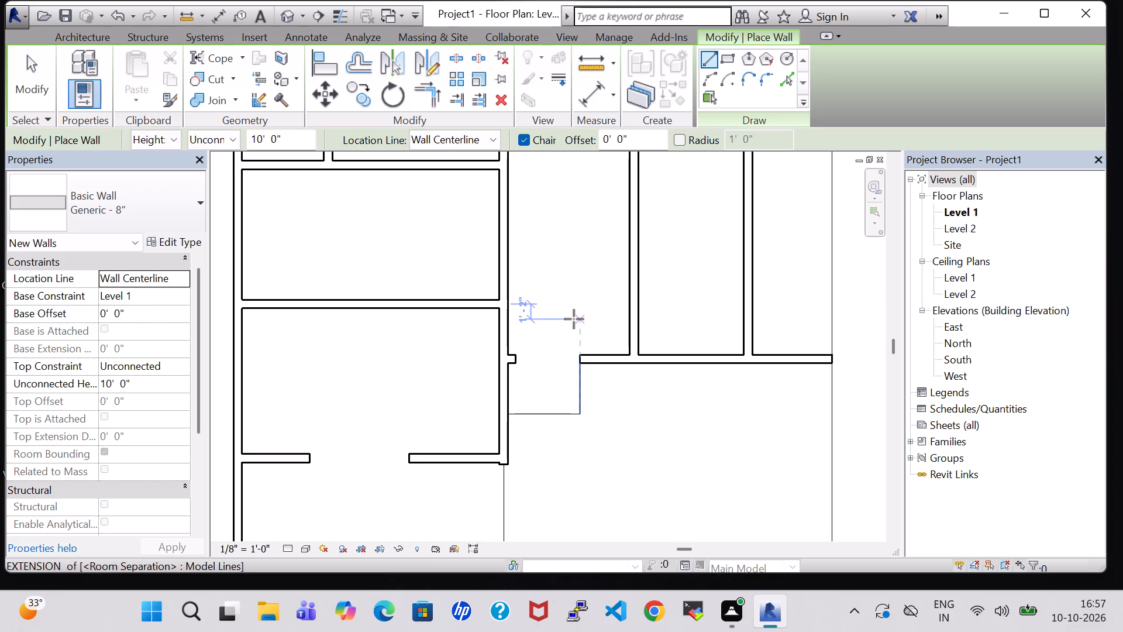
middle_click_drag(574, 319, 511, 377)
scroll(511, 377, "down", 2)
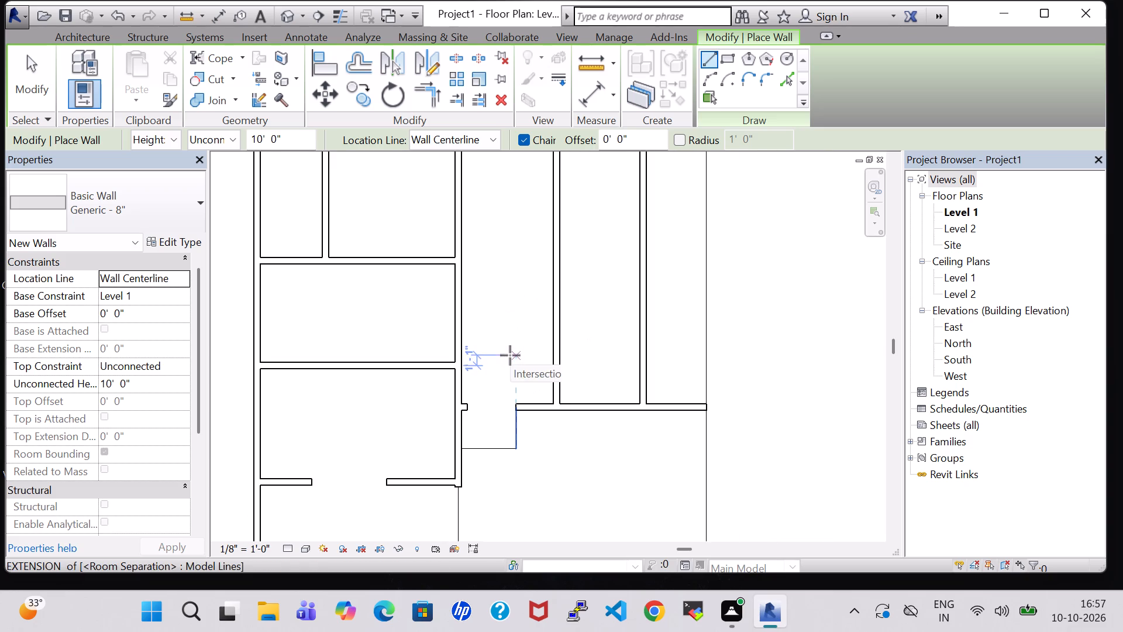
middle_click_drag(534, 300, 514, 423)
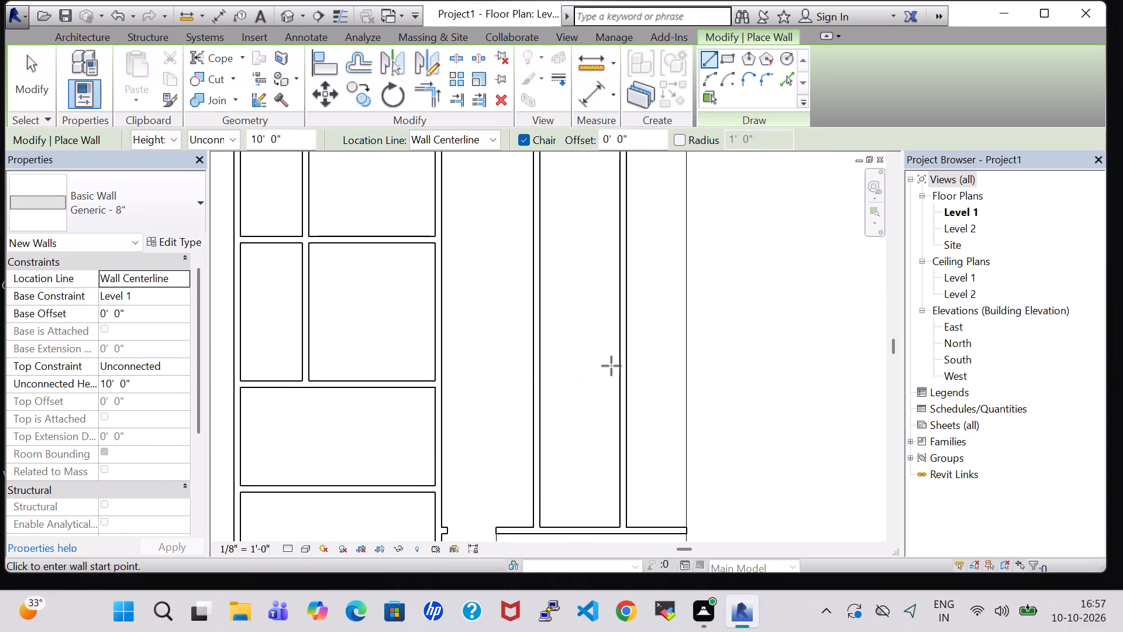
left_click(623, 345)
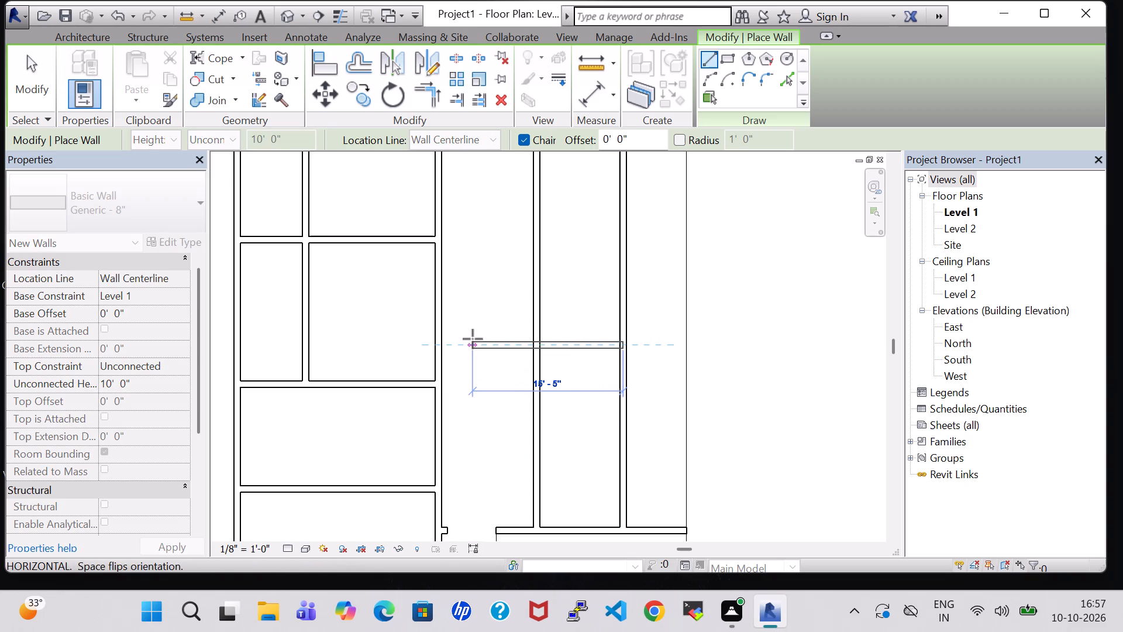
scroll(487, 343, "down", 5)
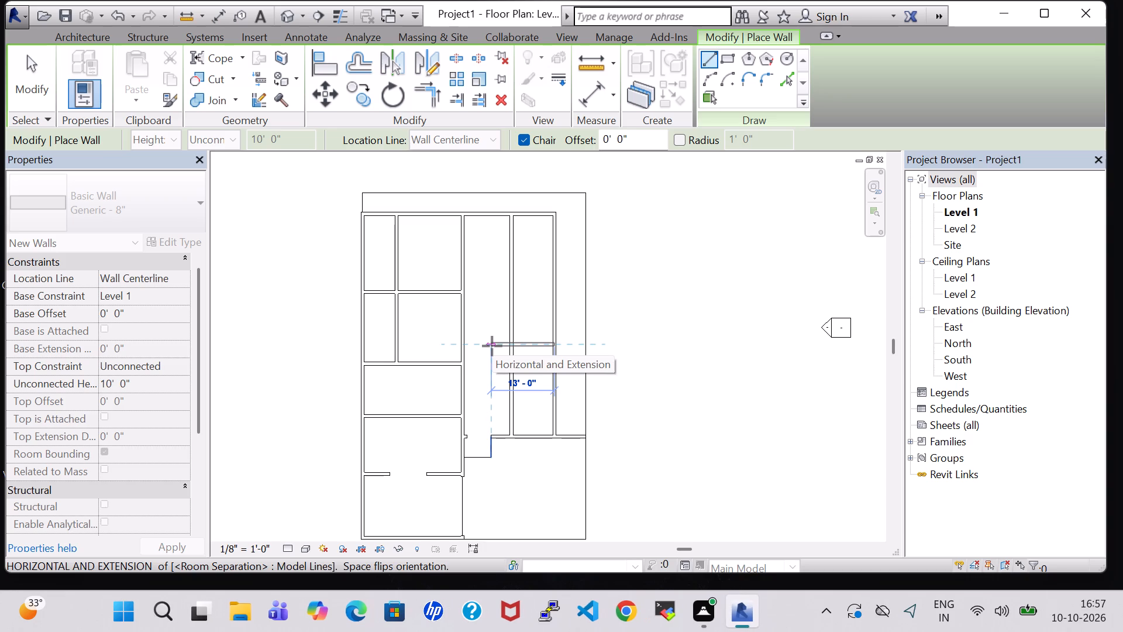
left_click(492, 346)
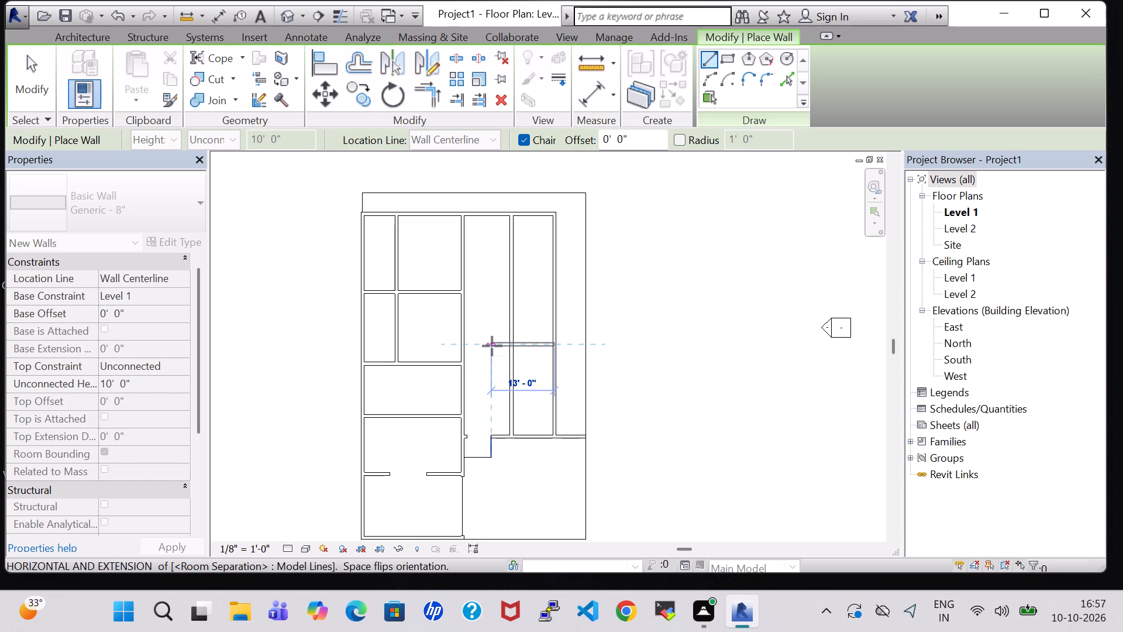
key("Escape")
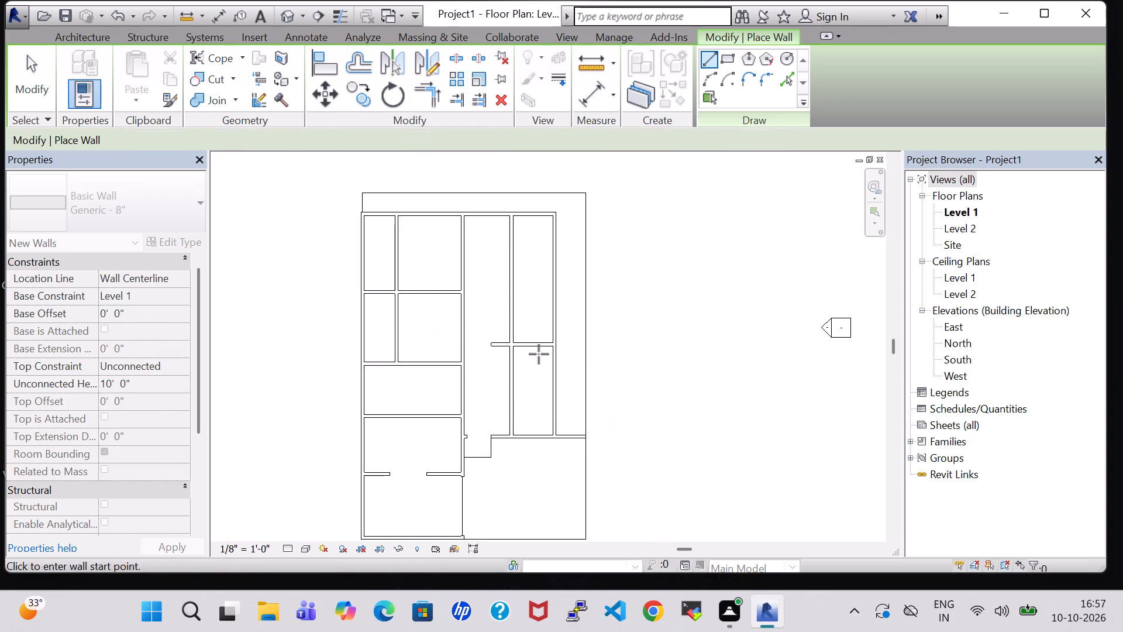
key("Escape")
Nudge the vertical partition west to the end of the new cross wall, about 13'-0" from the east wall.
left_click(508, 368)
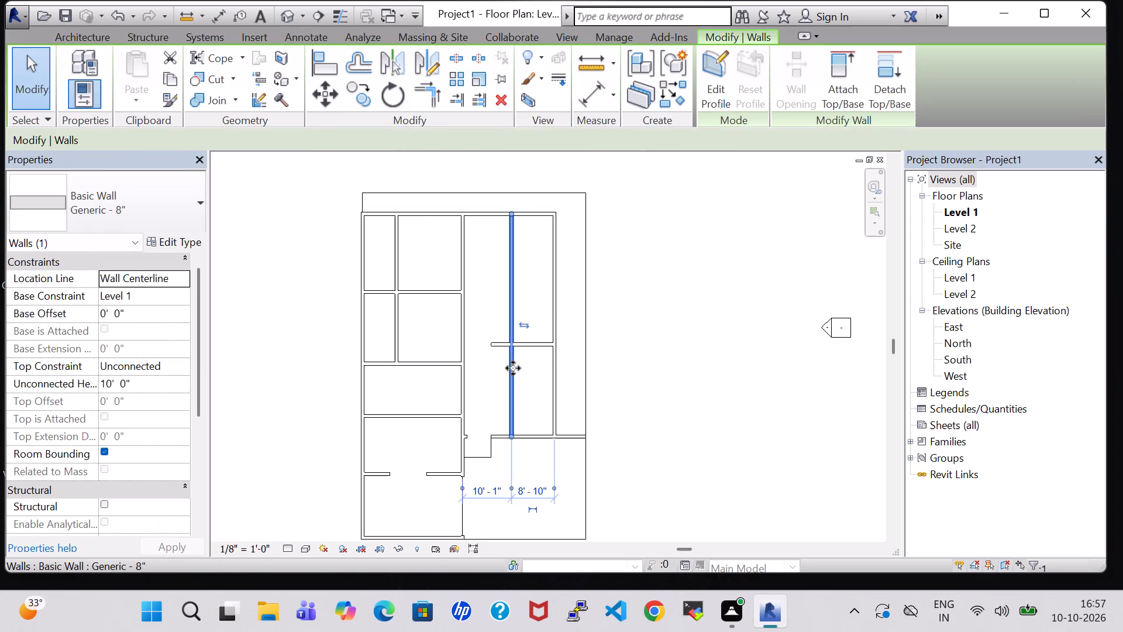
key("Left")
key("Left")
key("Left")
key("Left")
key("Left")
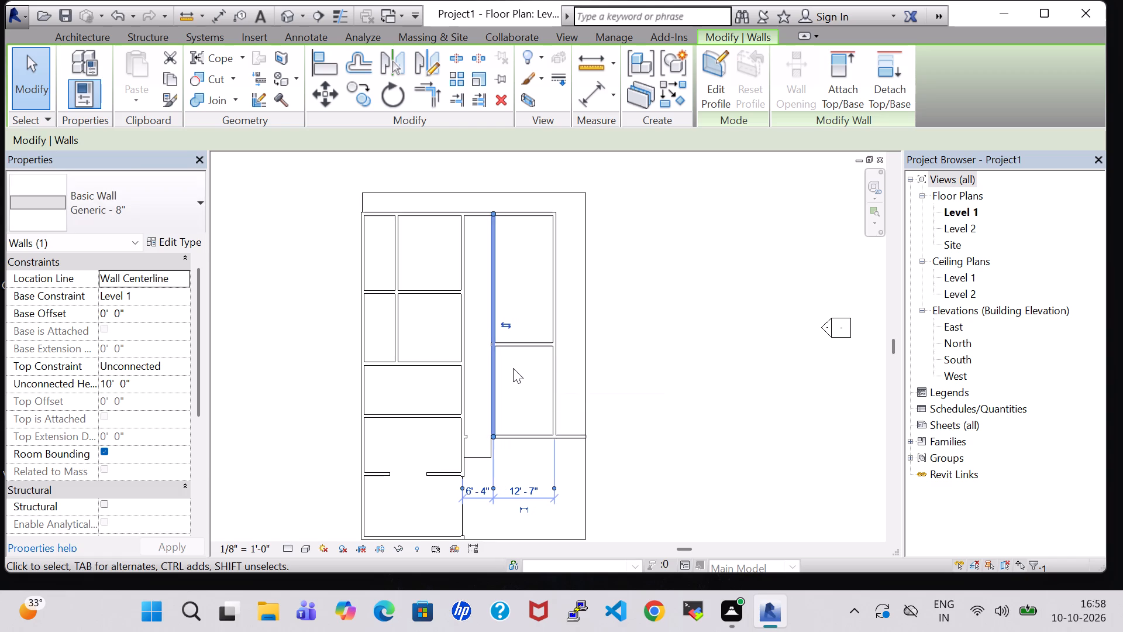
left_click(630, 389)
scroll(630, 389, "up", 4)
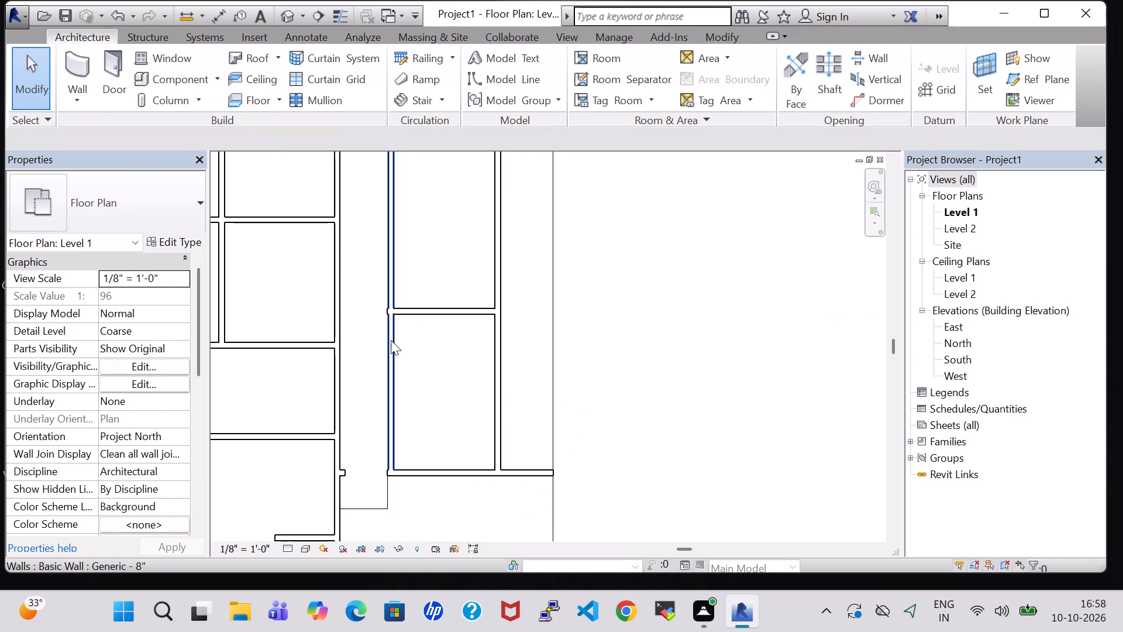
left_click(391, 340)
key("Left")
left_click(704, 298)
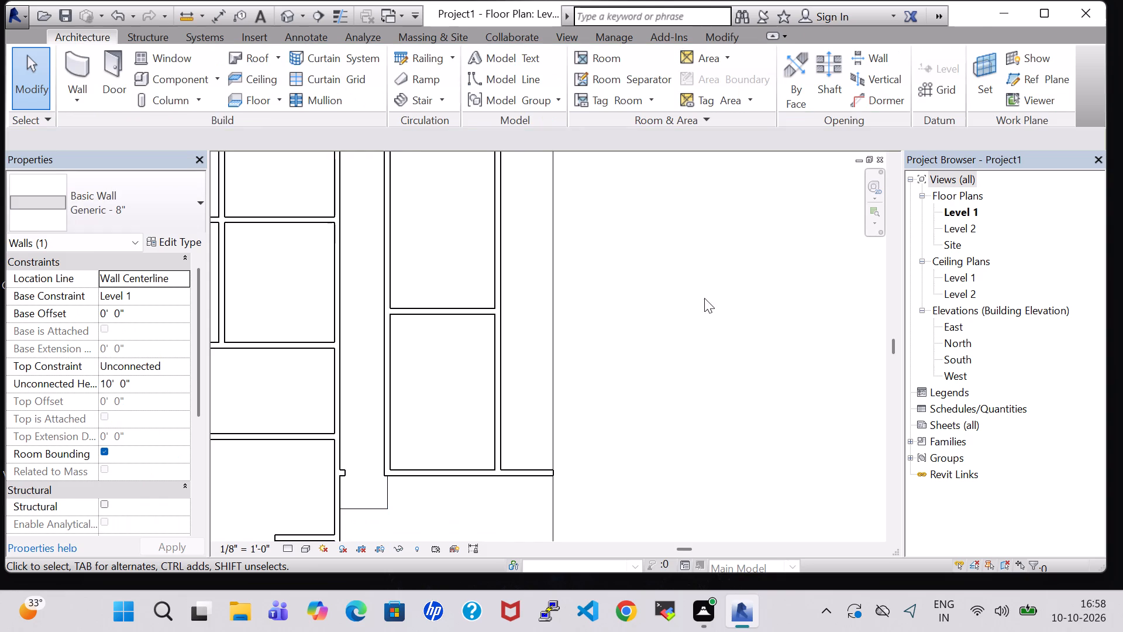
Draw a 13'-0" cross wall in the eastern strip, aligned with the northernmost western cross wall, 16'-1" south of the north wall.
scroll(741, 311, "down", 1)
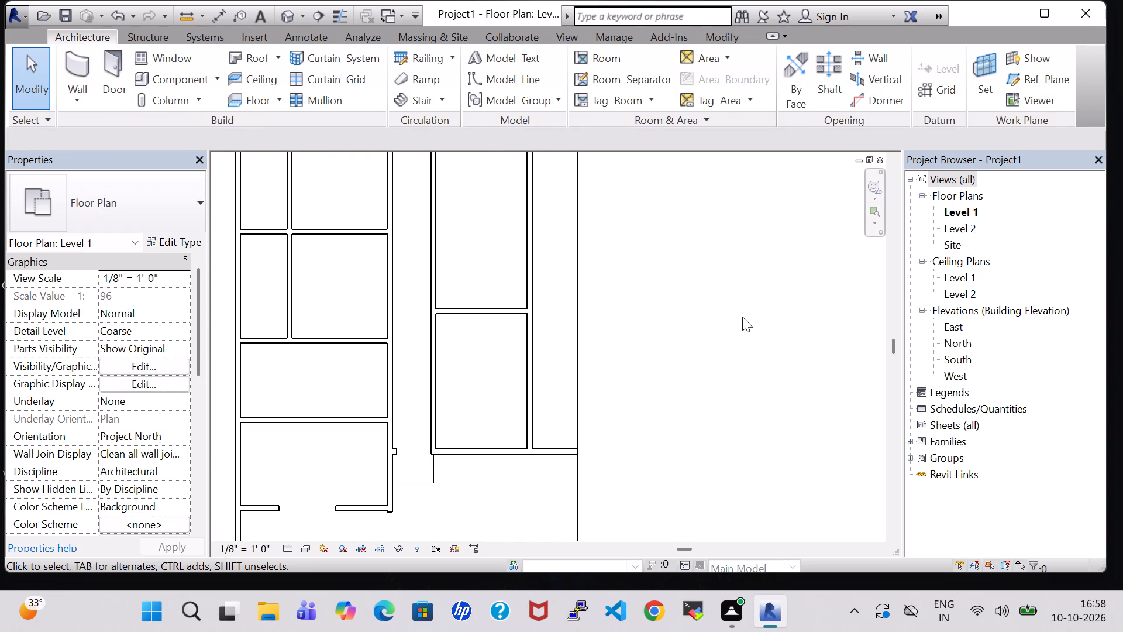
scroll(742, 317, "down", 1)
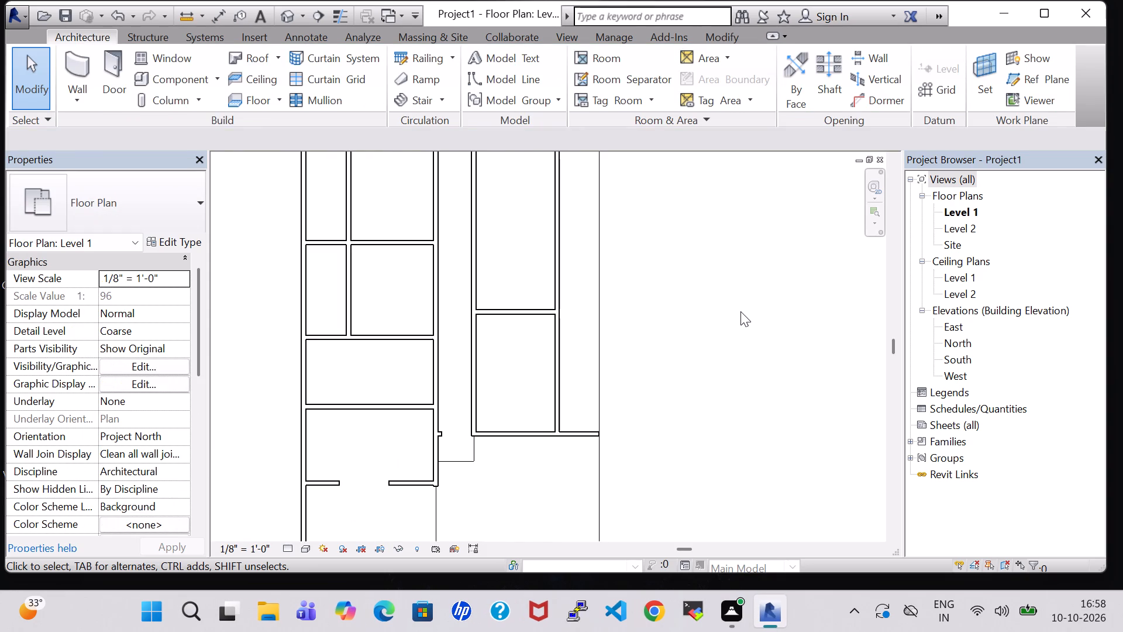
middle_click_drag(752, 320, 760, 374)
scroll(762, 367, "down", 1)
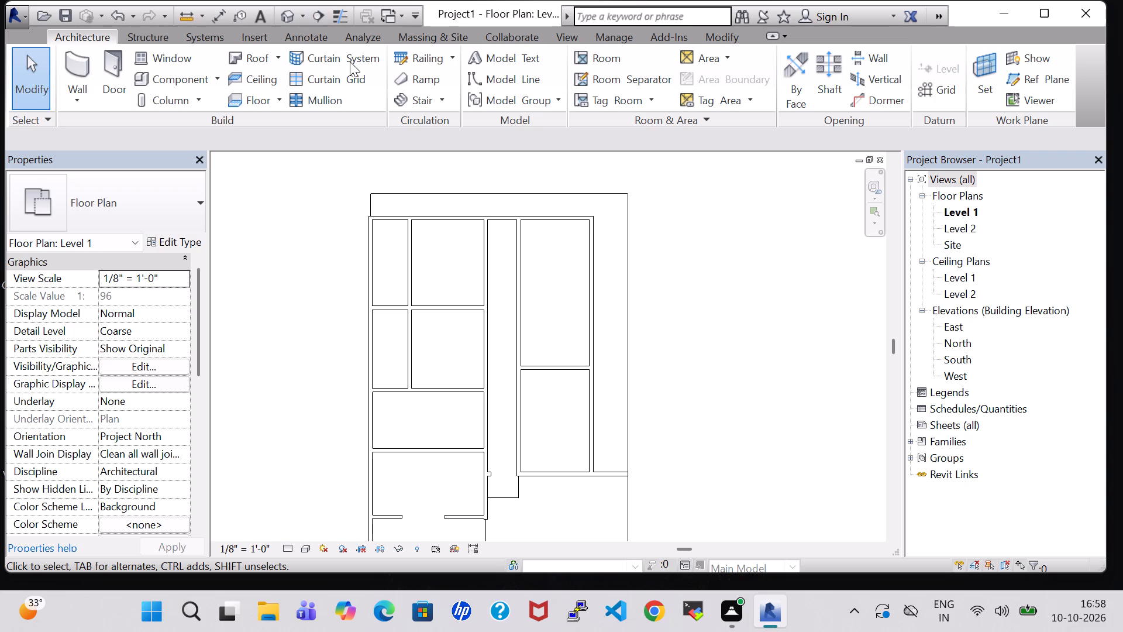
left_click(82, 55)
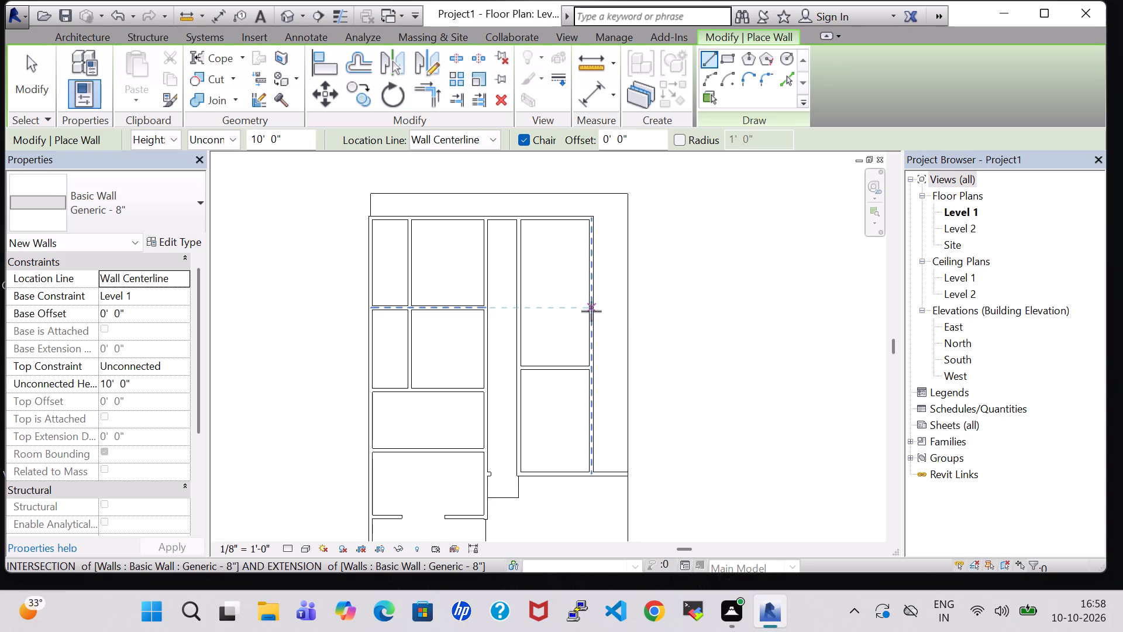
left_click(591, 311)
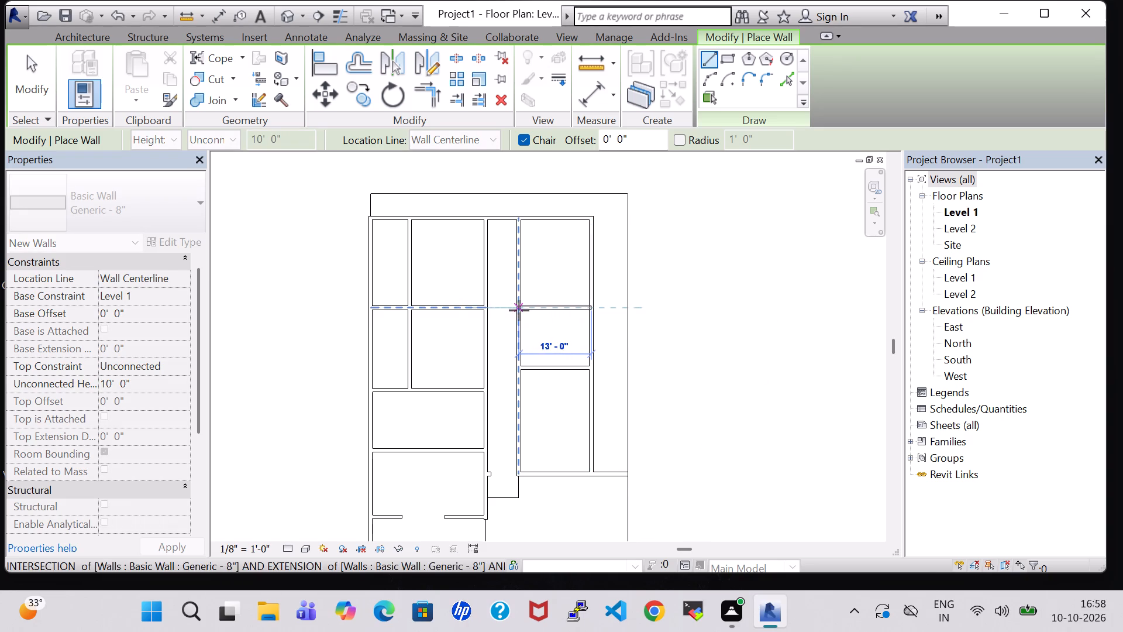
left_click(519, 310)
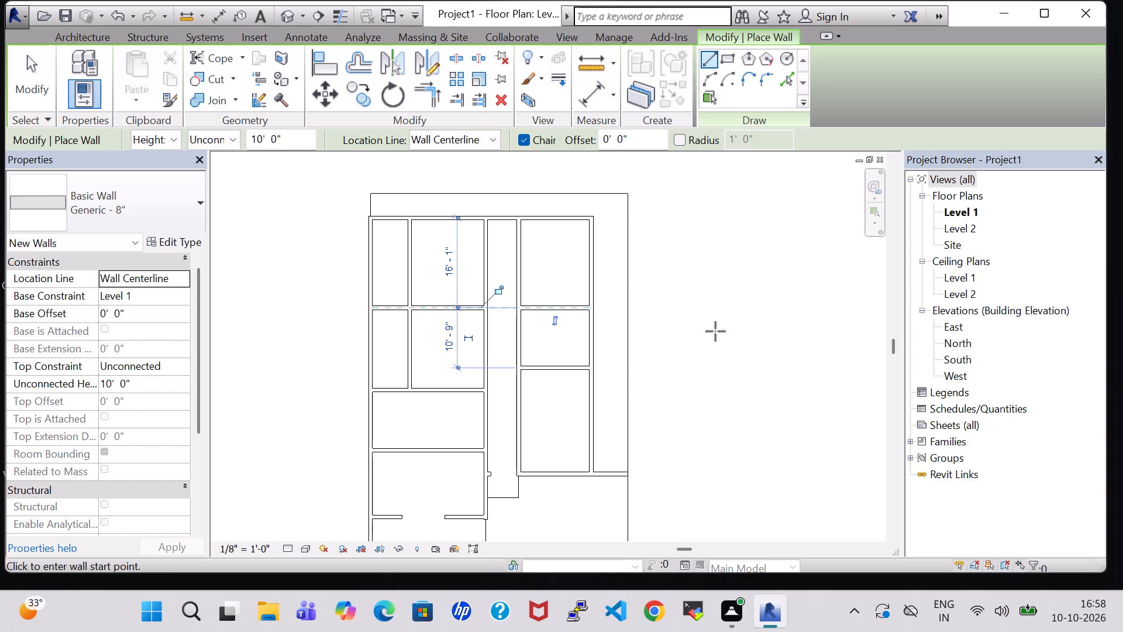
key("Escape")
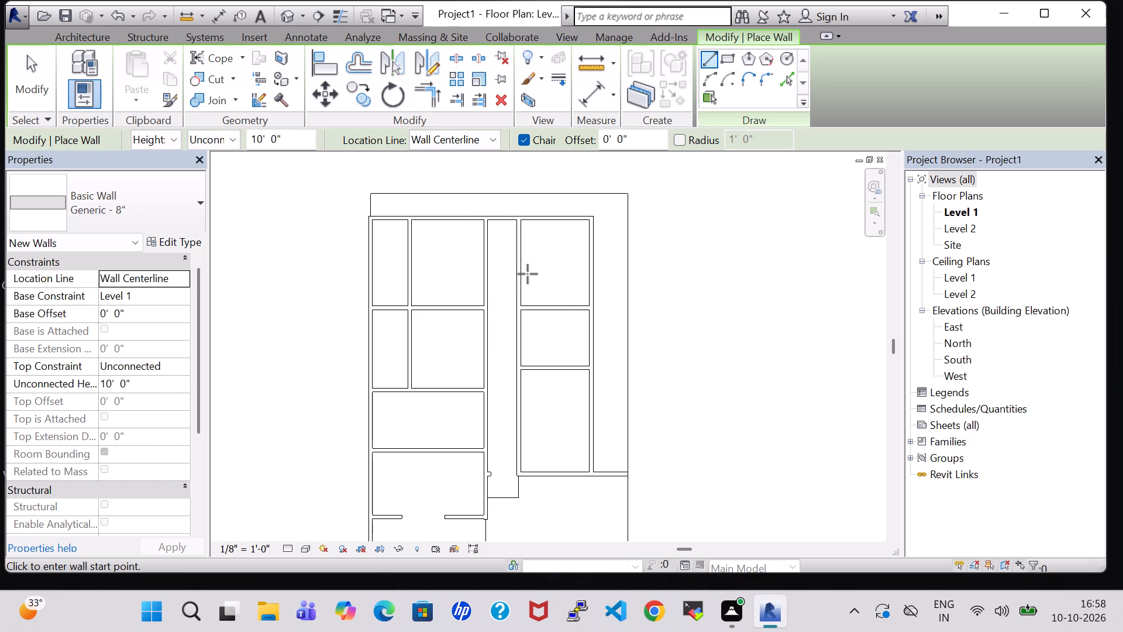
Draw a short cross wall between the two corridor walls, about 10'-7" south of the north wall.
left_click(521, 277)
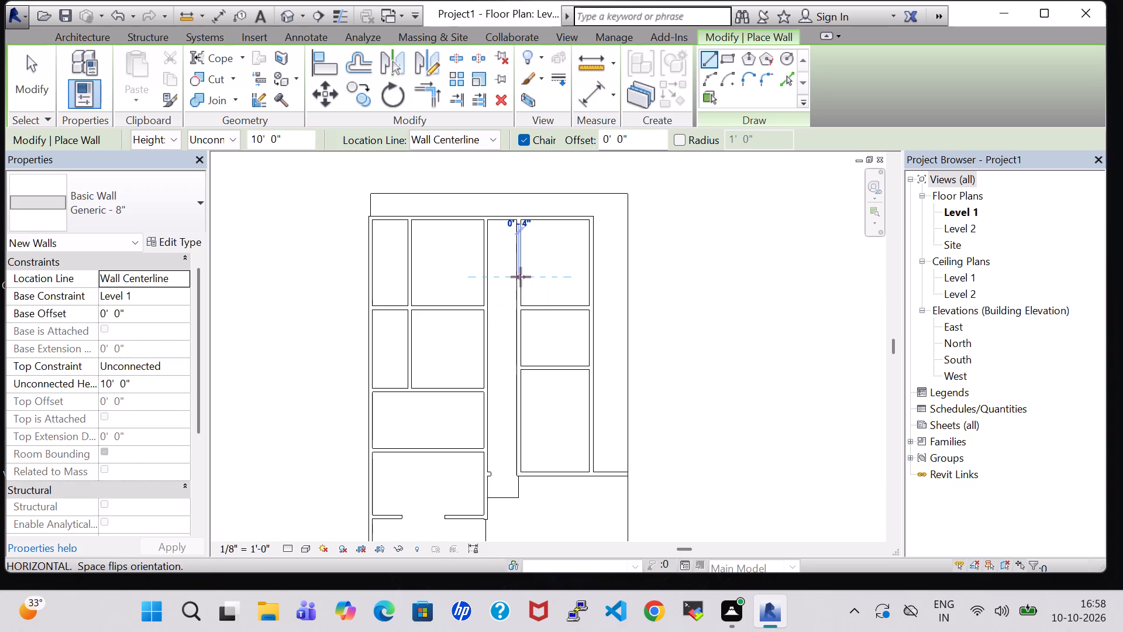
left_click(490, 279)
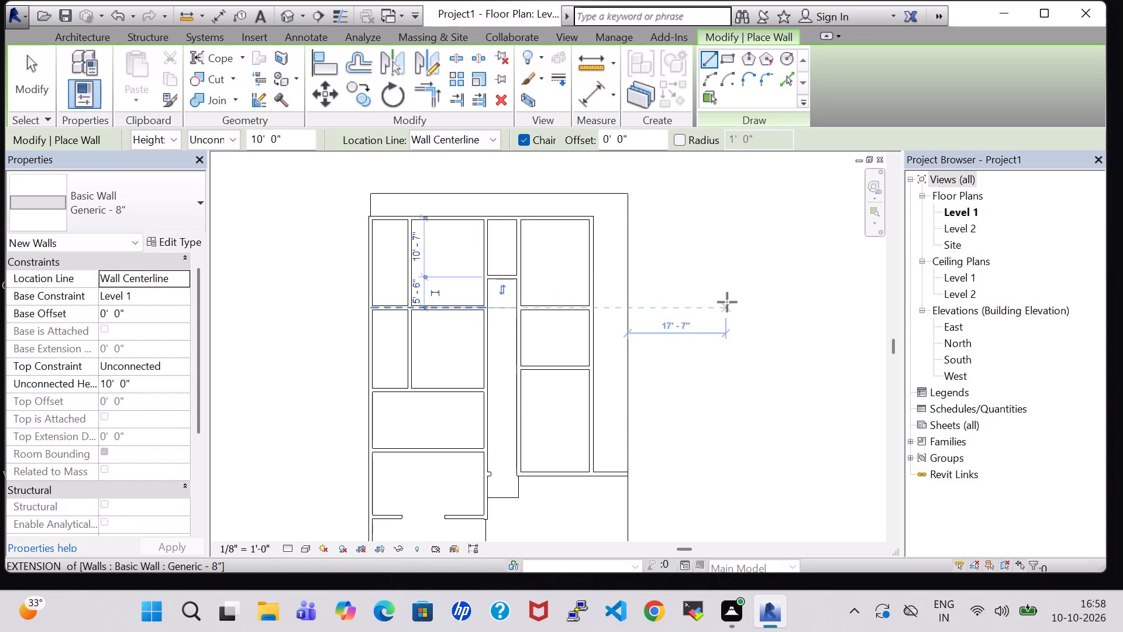
middle_click_drag(727, 302, 808, 277)
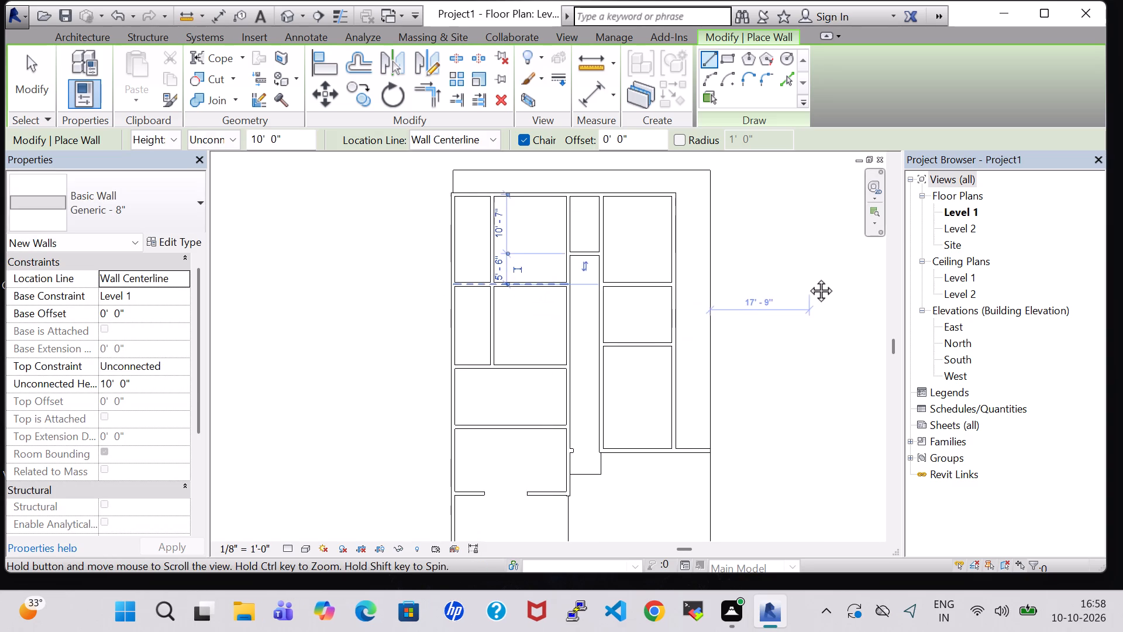
middle_click_drag(808, 277, 776, 272)
scroll(776, 272, "down", 1)
middle_click_drag(776, 272, 735, 257)
key("Escape")
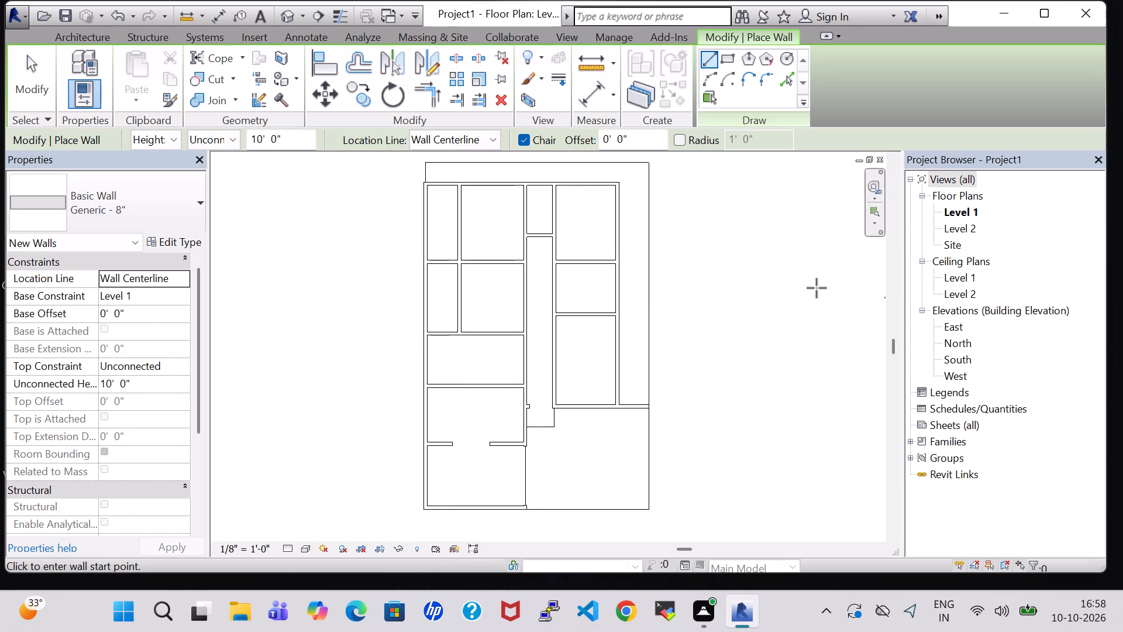
key("Escape")
left_click(791, 330)
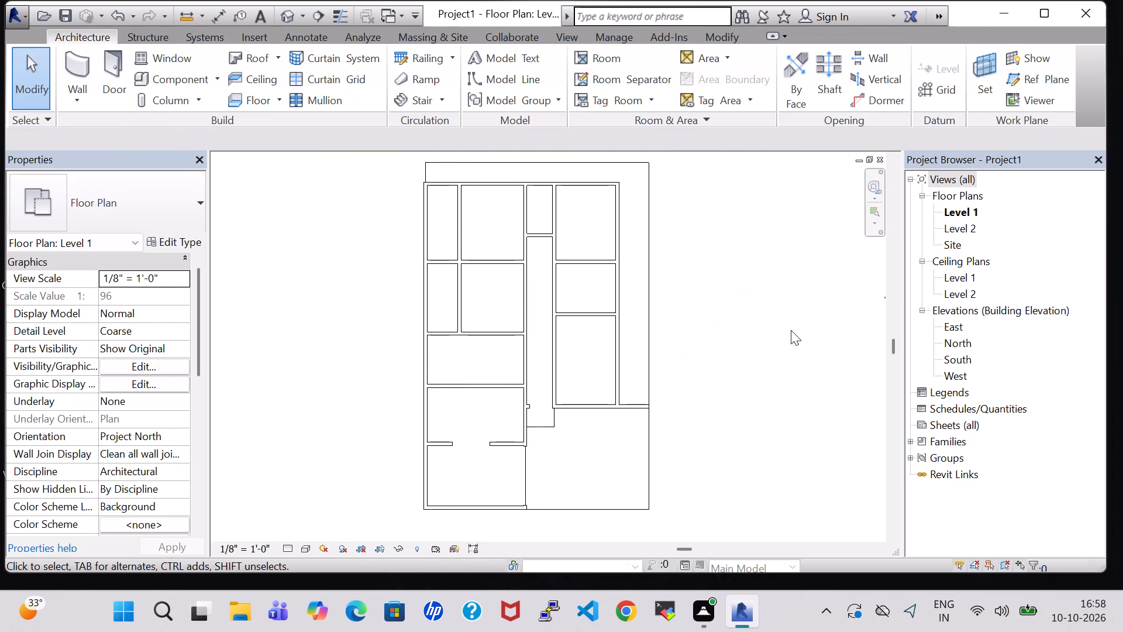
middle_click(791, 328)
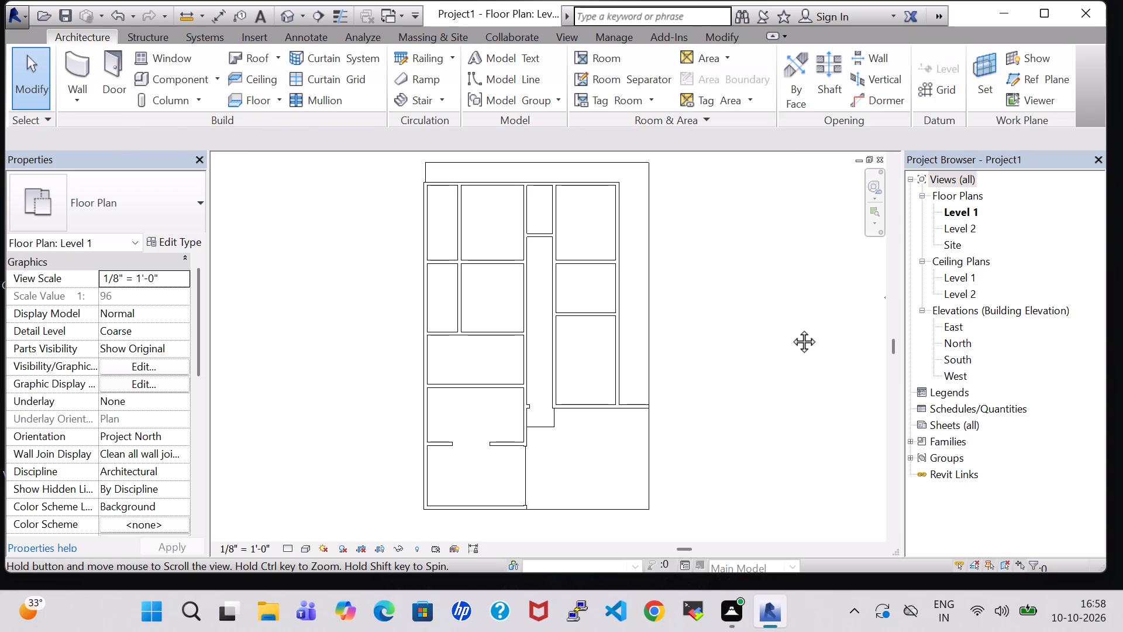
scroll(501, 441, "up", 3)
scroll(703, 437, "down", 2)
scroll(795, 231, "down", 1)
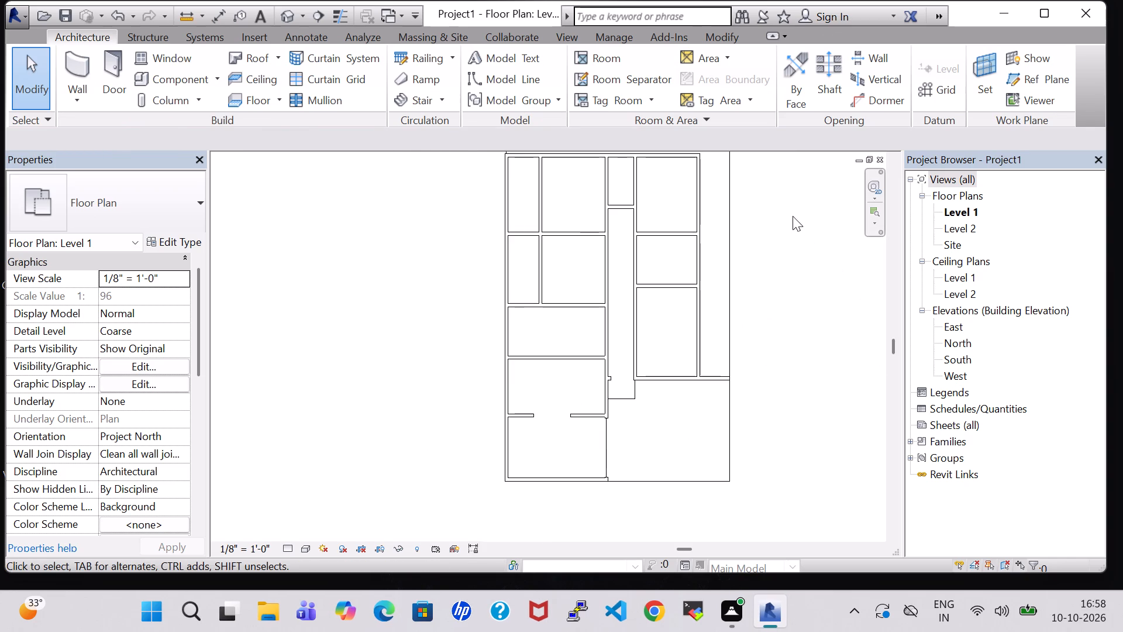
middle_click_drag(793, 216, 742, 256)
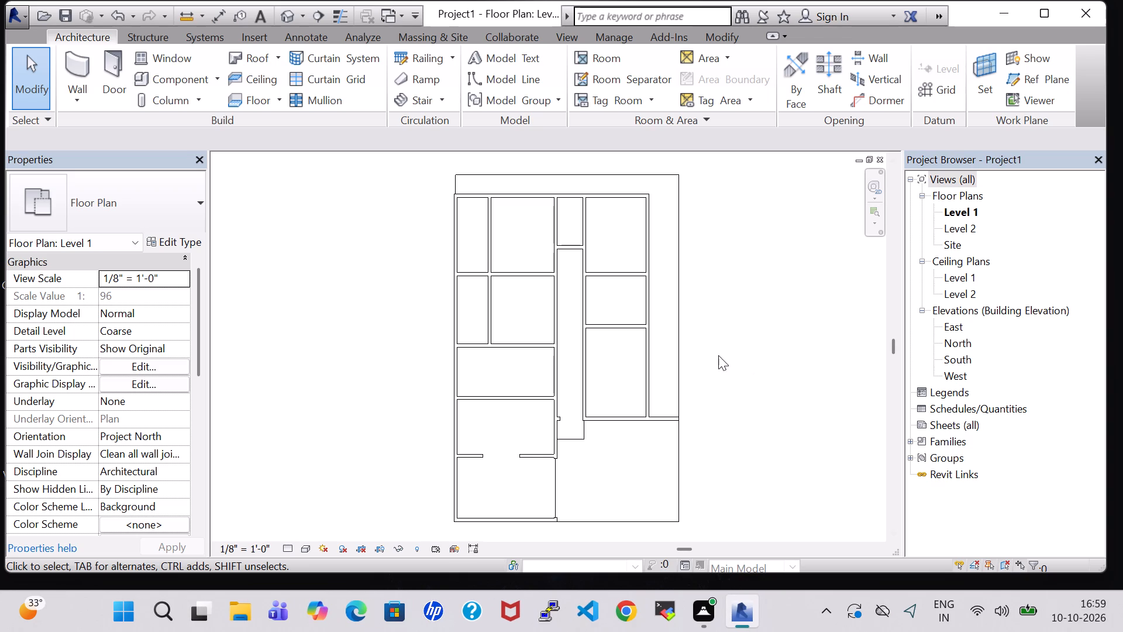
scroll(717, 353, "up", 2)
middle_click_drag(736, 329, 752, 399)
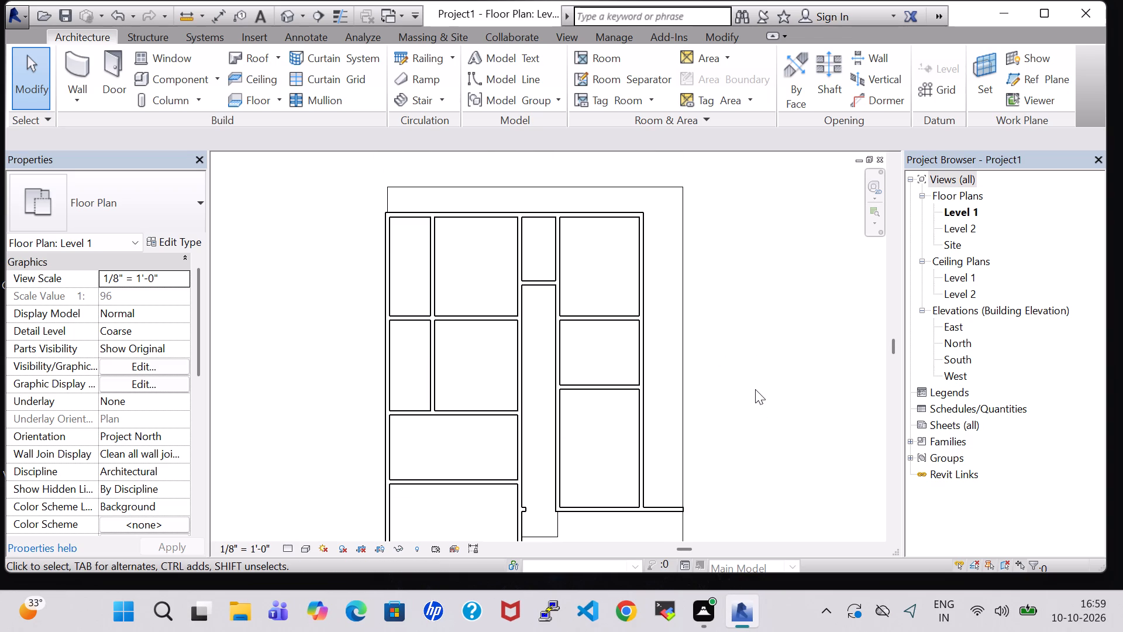
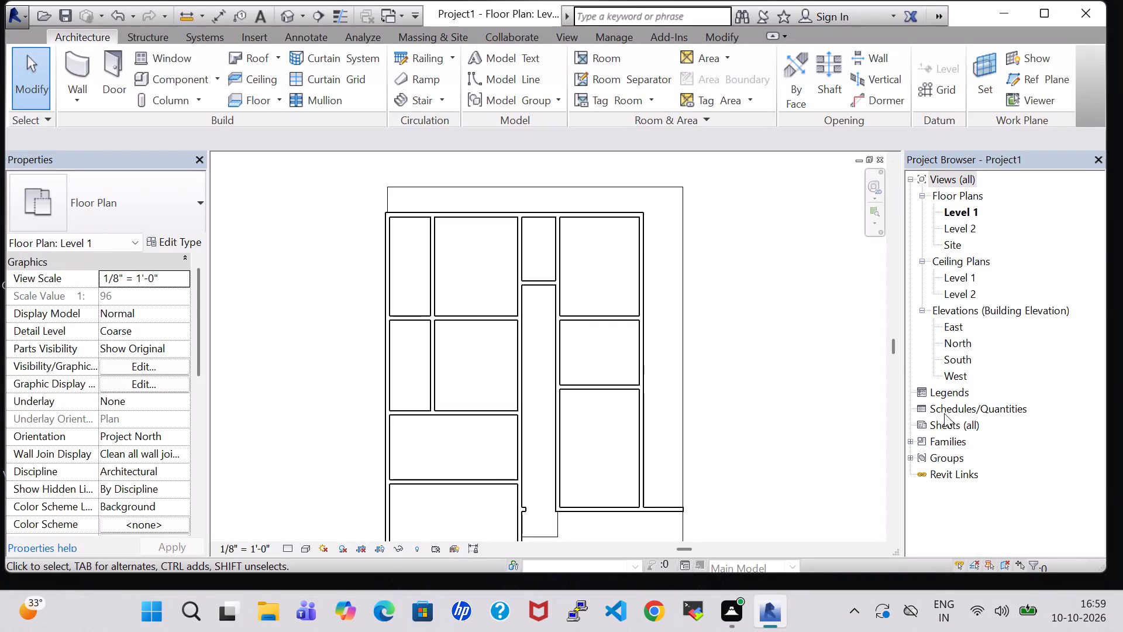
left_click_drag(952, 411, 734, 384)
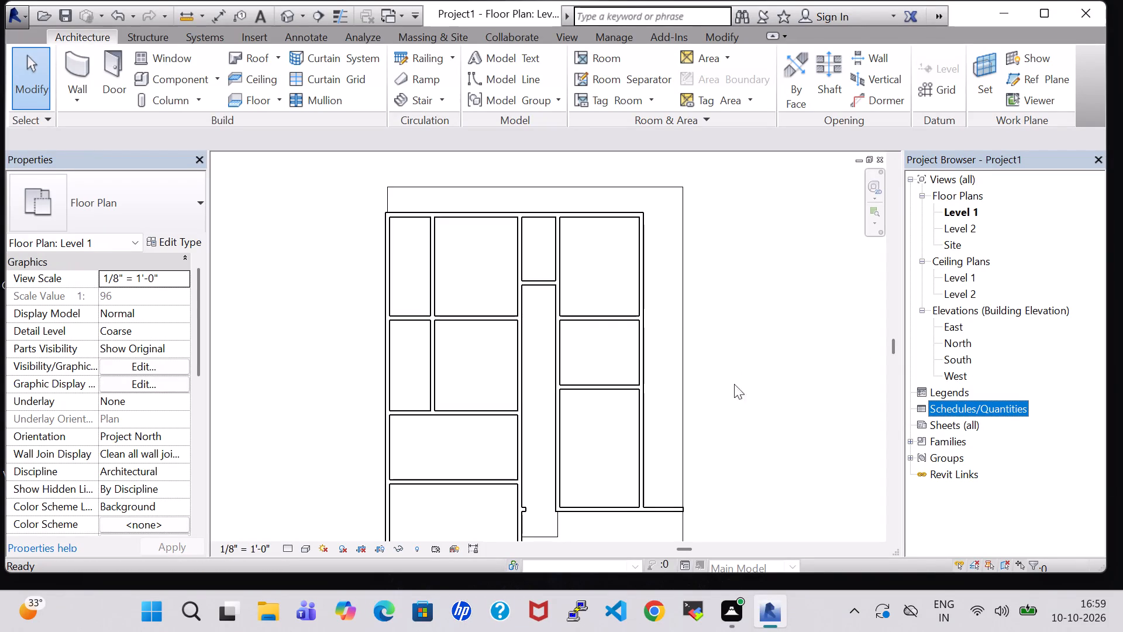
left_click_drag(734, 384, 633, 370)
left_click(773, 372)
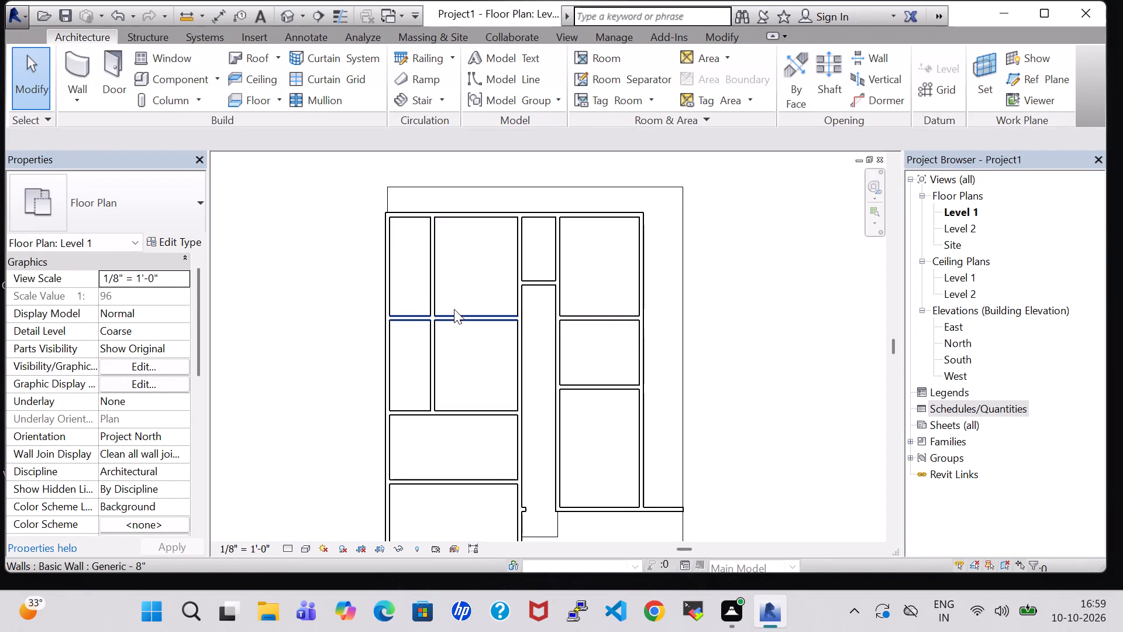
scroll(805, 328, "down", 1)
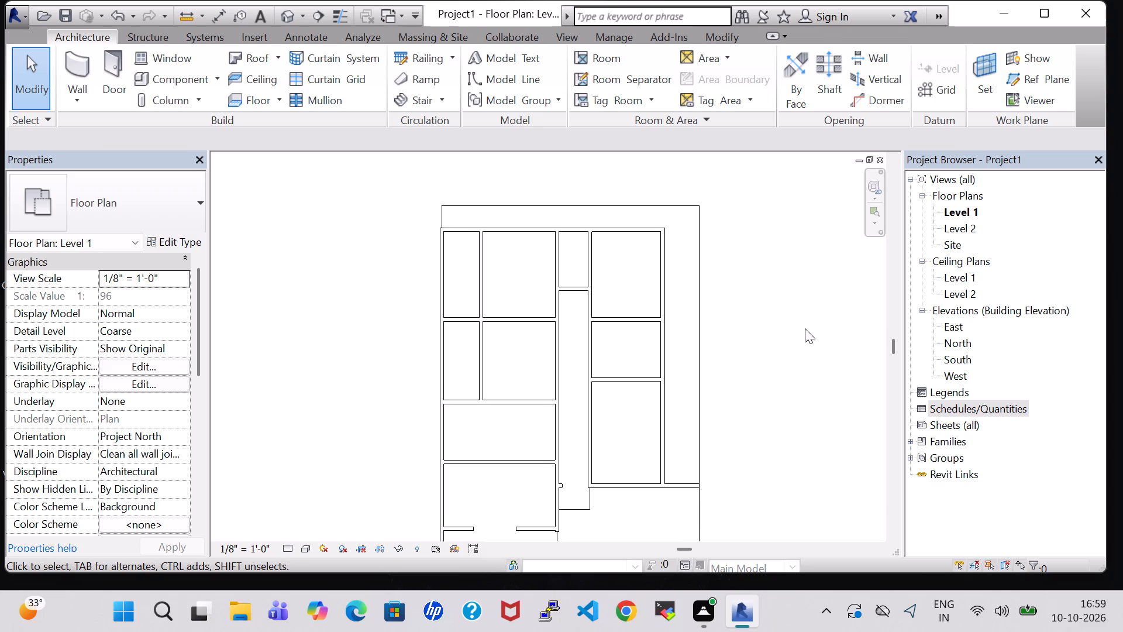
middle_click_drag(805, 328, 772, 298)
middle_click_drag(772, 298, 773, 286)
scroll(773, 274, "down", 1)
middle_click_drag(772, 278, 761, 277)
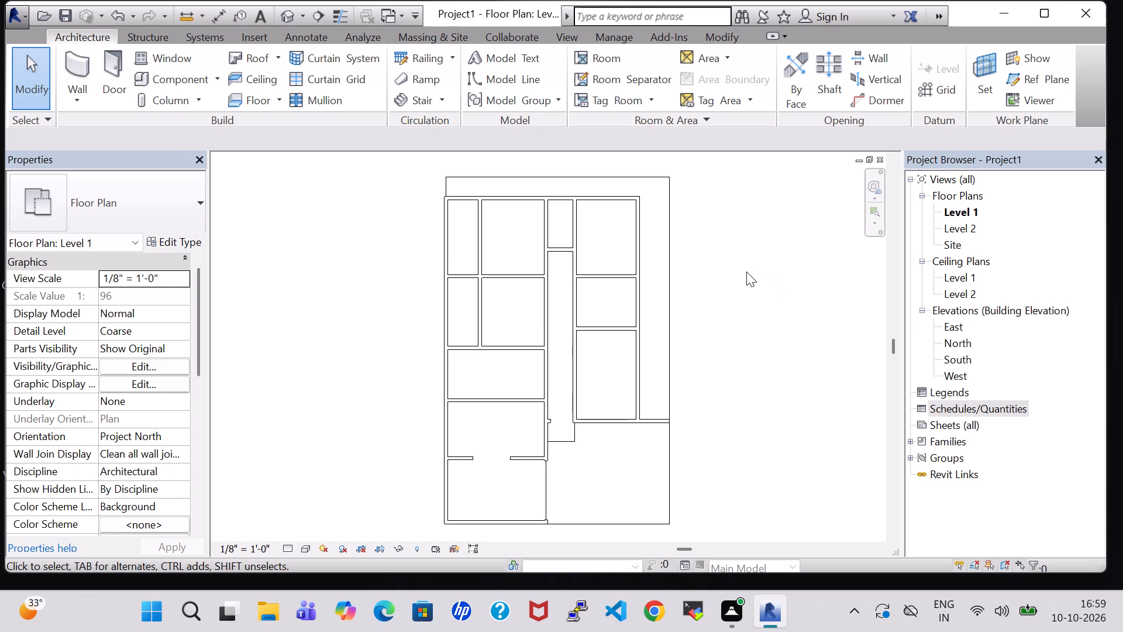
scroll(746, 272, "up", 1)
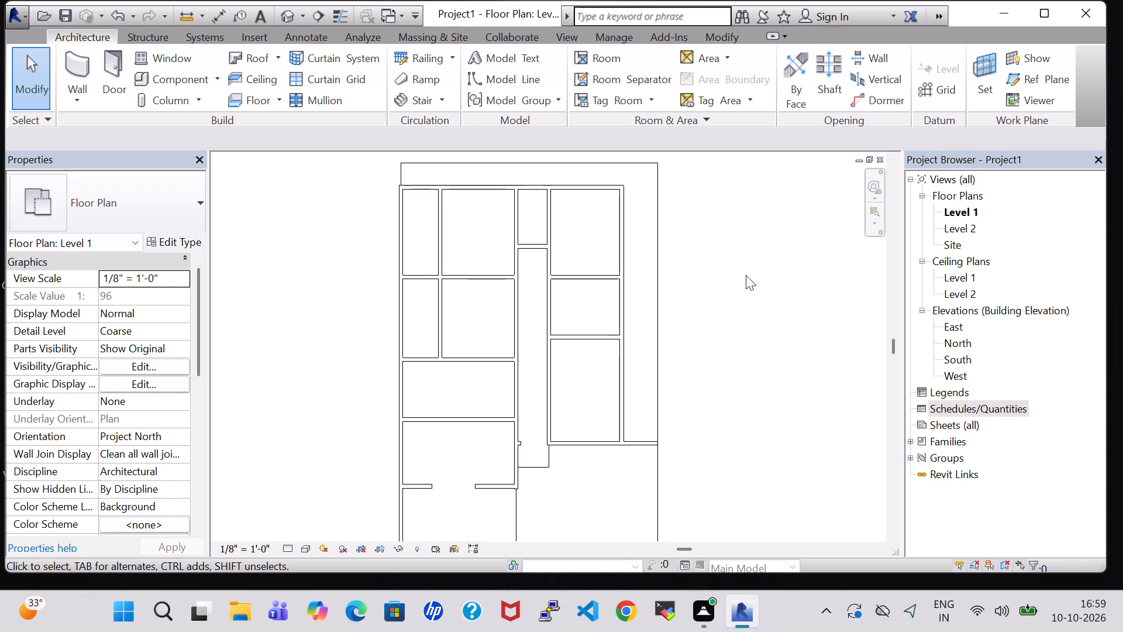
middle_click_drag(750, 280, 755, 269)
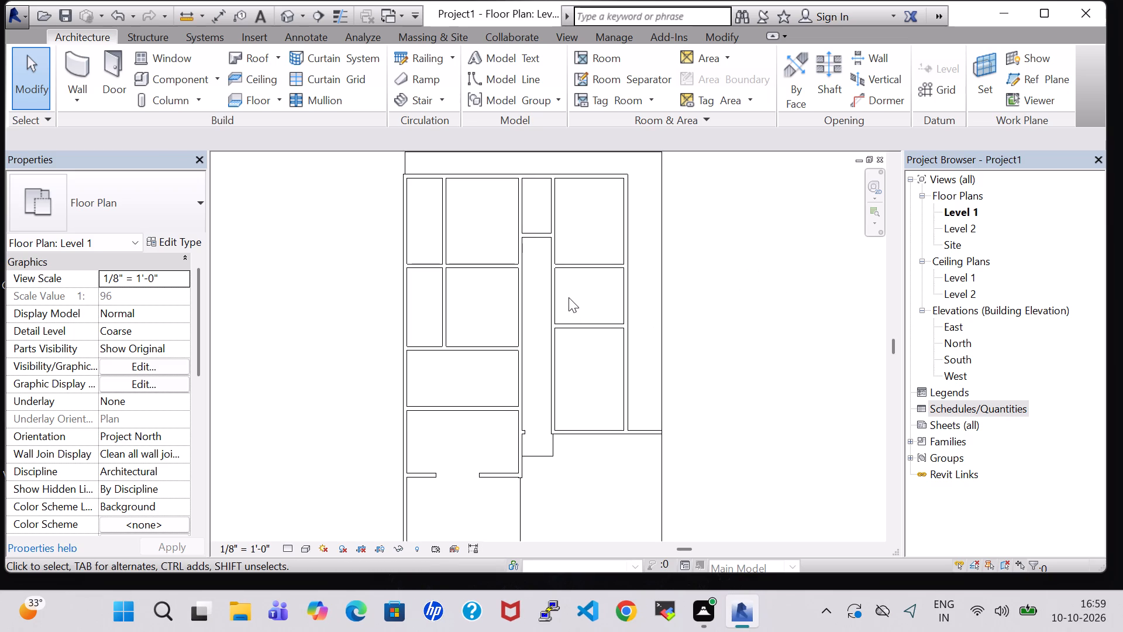
Nudge the northernmost cross wall in the eastern strip south to 8'-9" from the next cross wall.
left_click(576, 268)
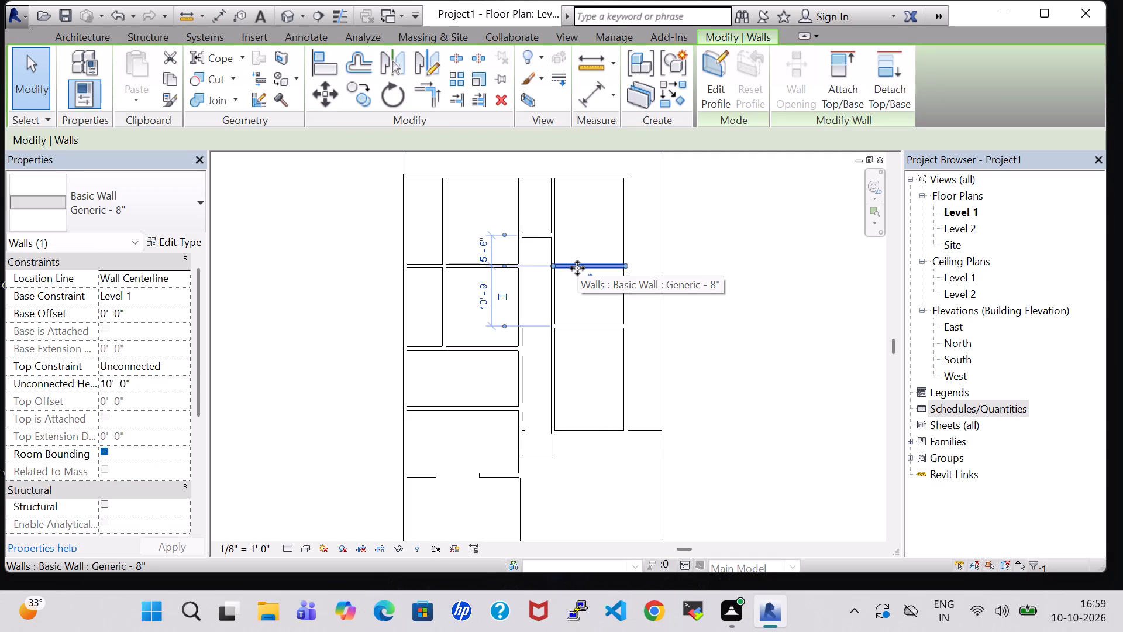
key("Down")
key("Down")
key("Down")
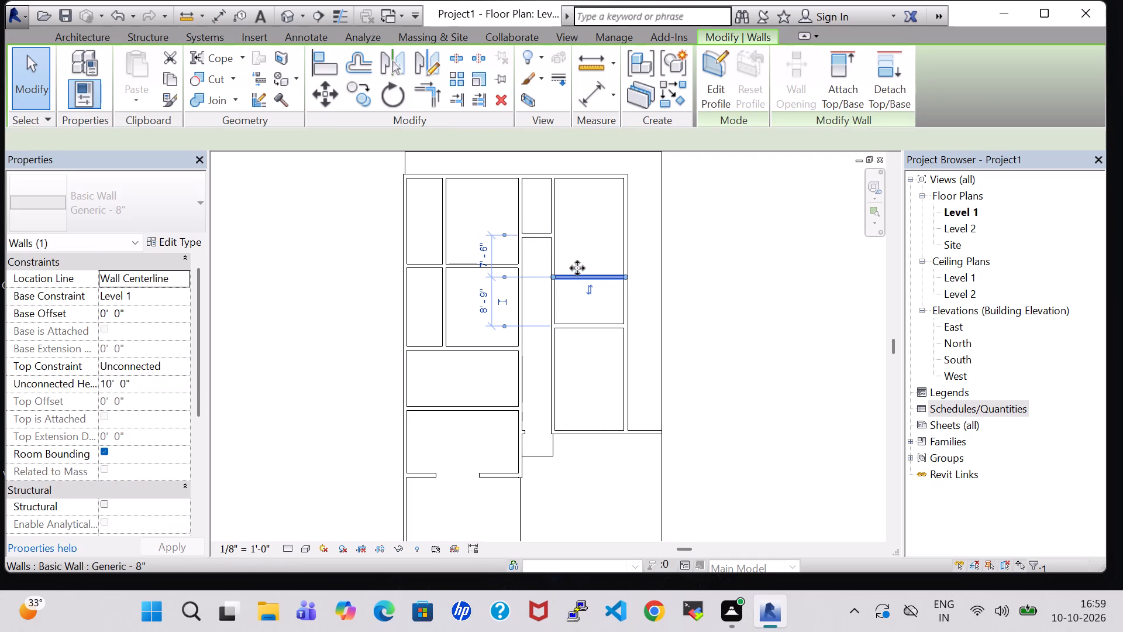
Nudge the northernmost western cross wall south to 13'-5" from the next cross wall.
left_click(466, 268)
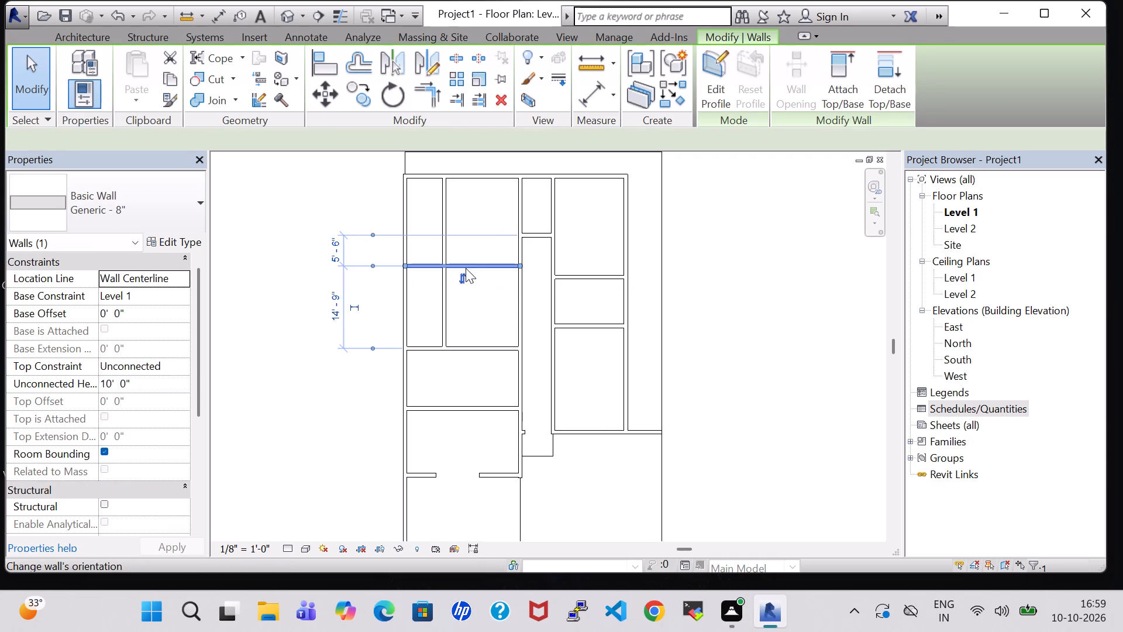
key("Down")
key("Down")
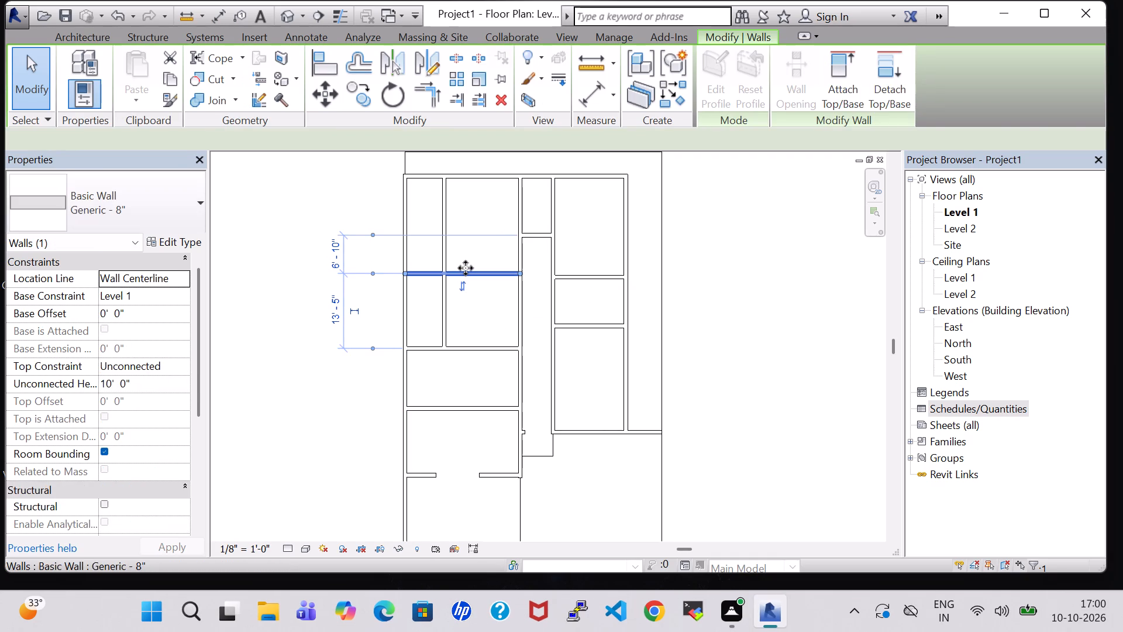
left_click(736, 301)
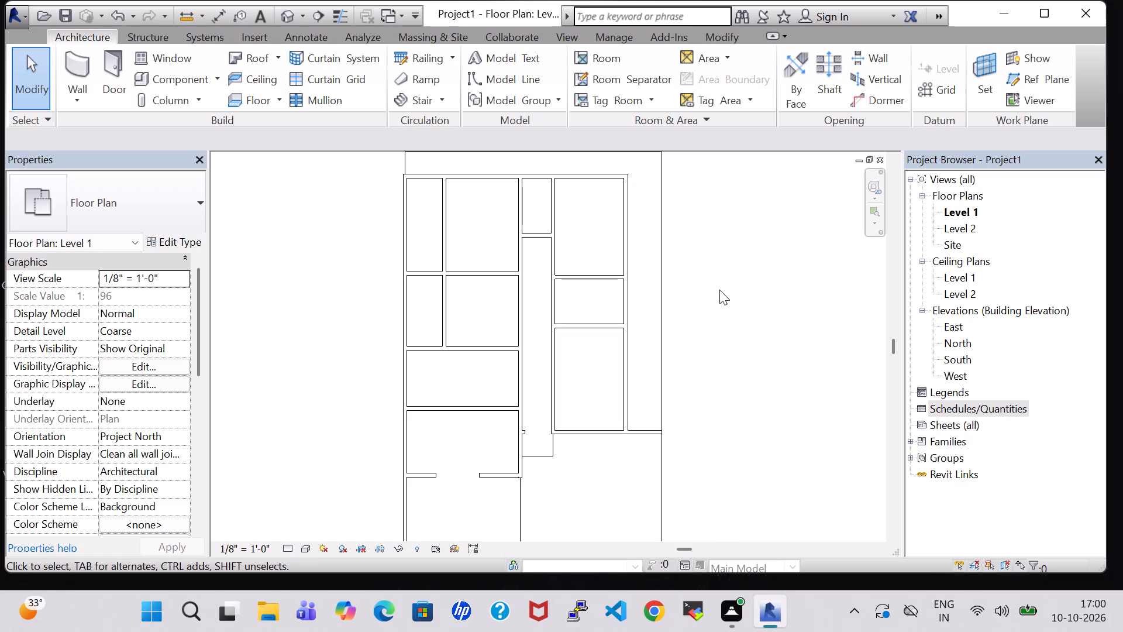
left_click(746, 326)
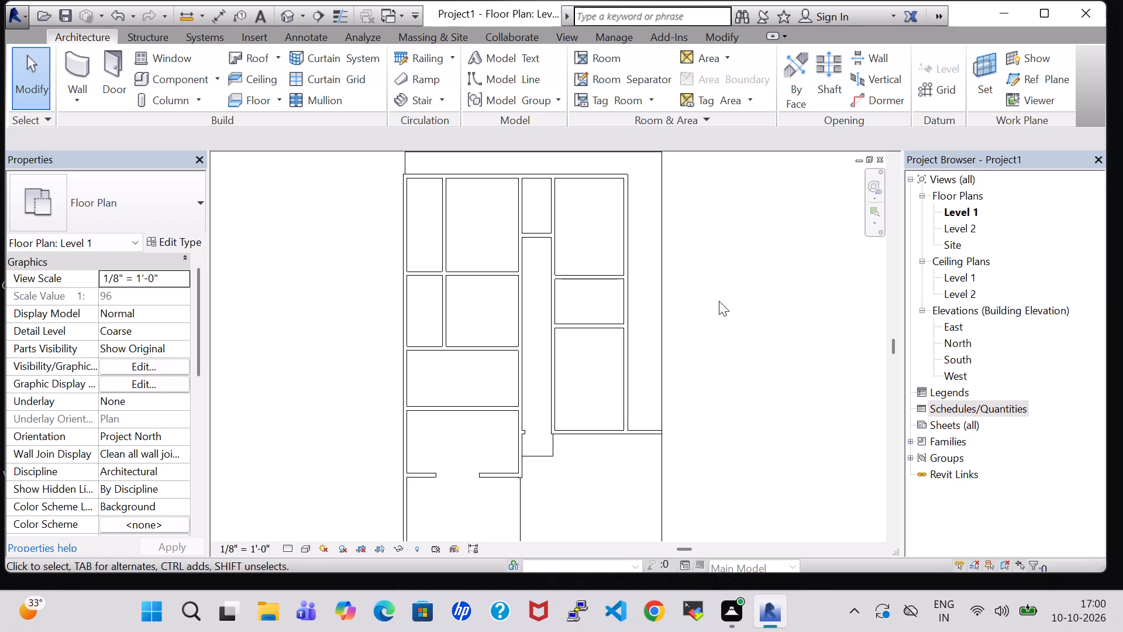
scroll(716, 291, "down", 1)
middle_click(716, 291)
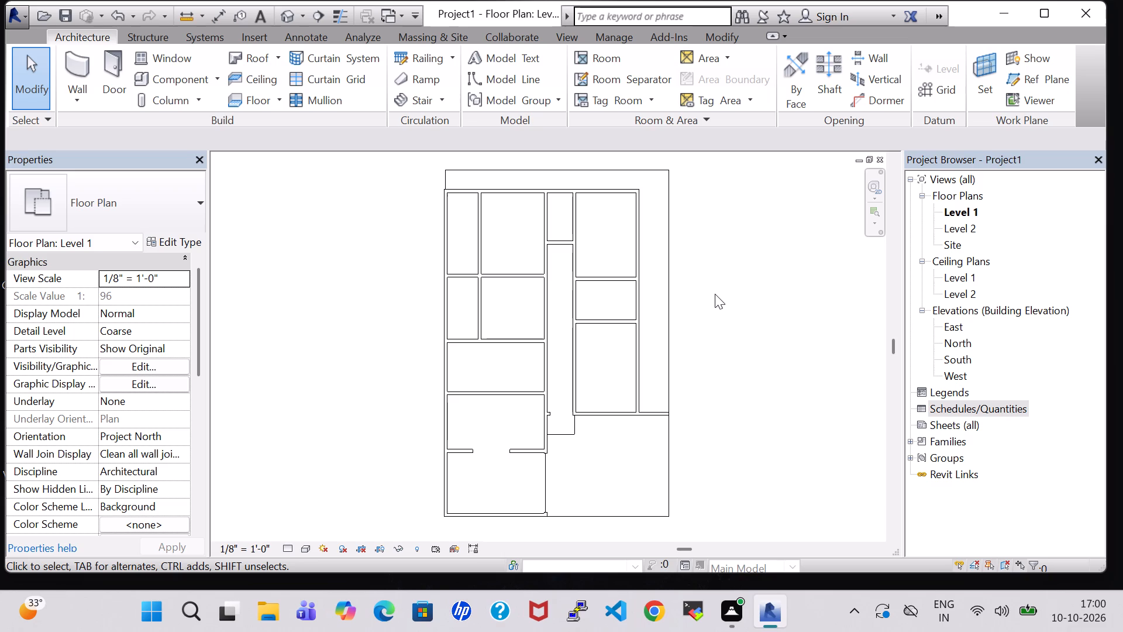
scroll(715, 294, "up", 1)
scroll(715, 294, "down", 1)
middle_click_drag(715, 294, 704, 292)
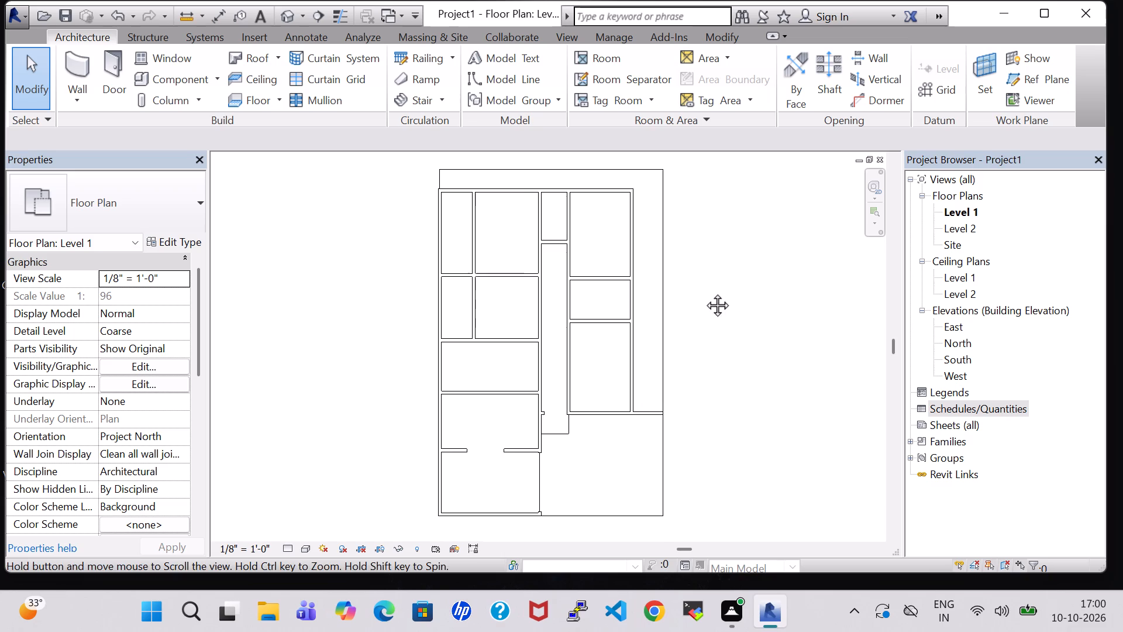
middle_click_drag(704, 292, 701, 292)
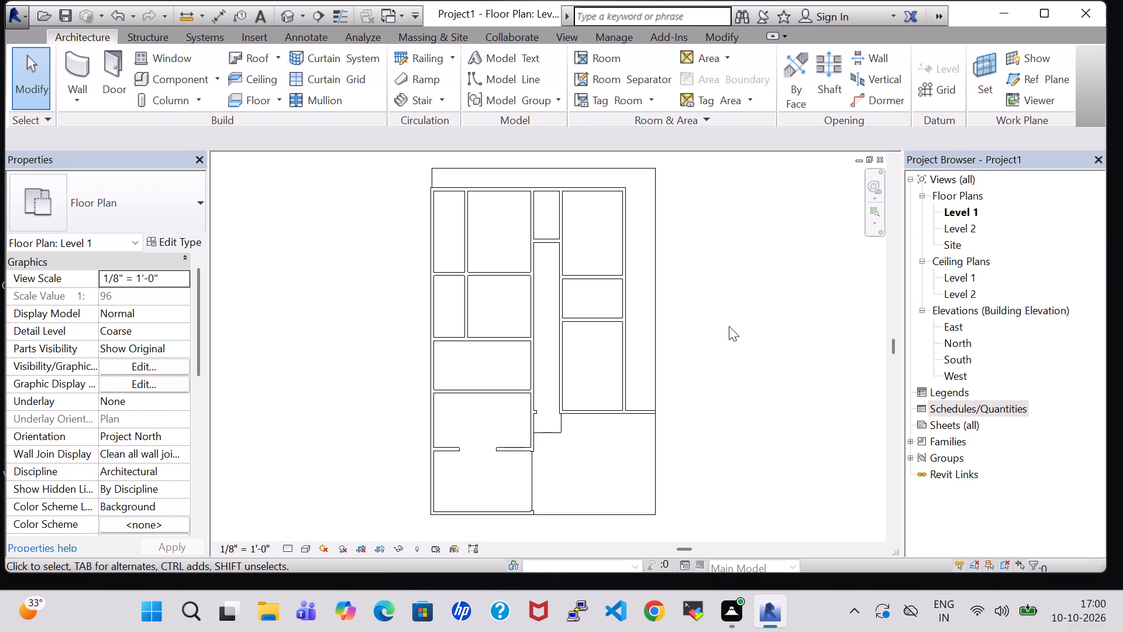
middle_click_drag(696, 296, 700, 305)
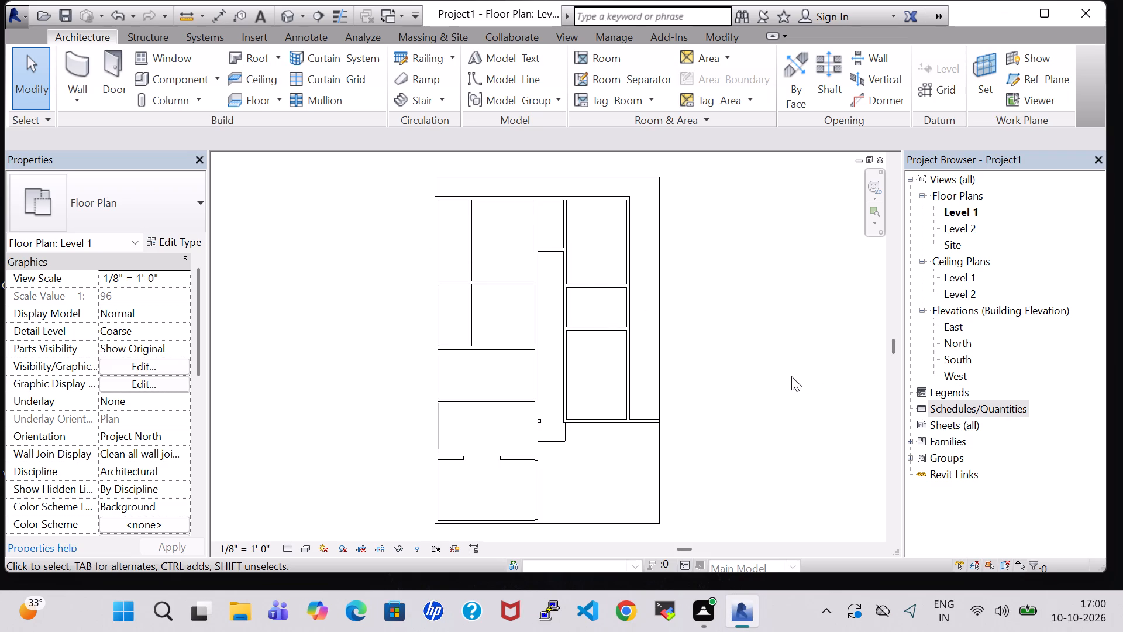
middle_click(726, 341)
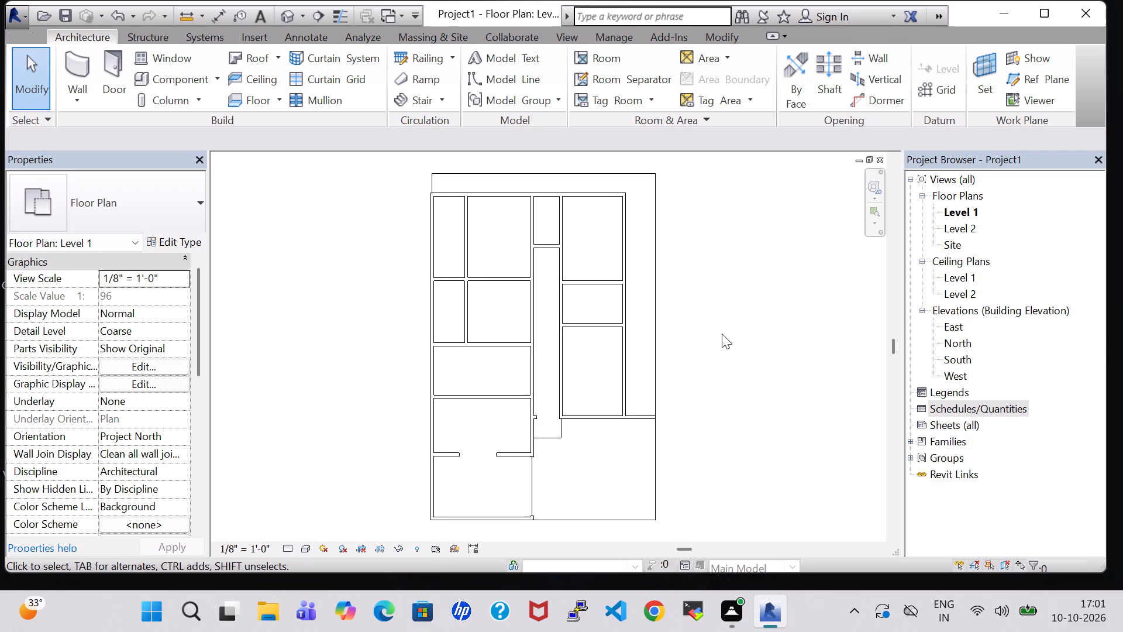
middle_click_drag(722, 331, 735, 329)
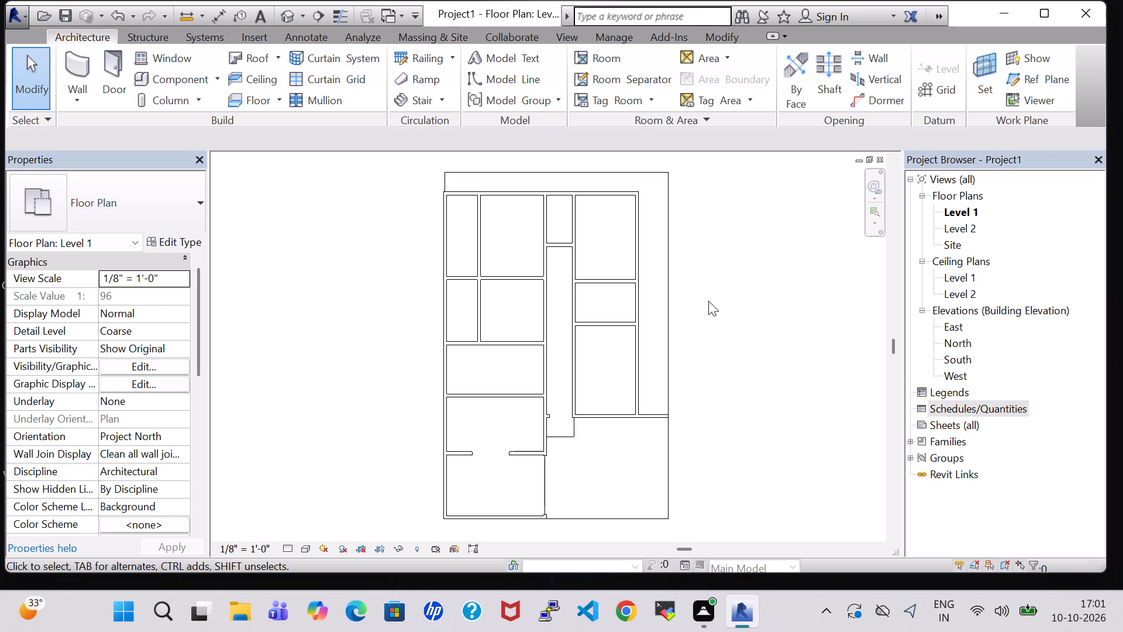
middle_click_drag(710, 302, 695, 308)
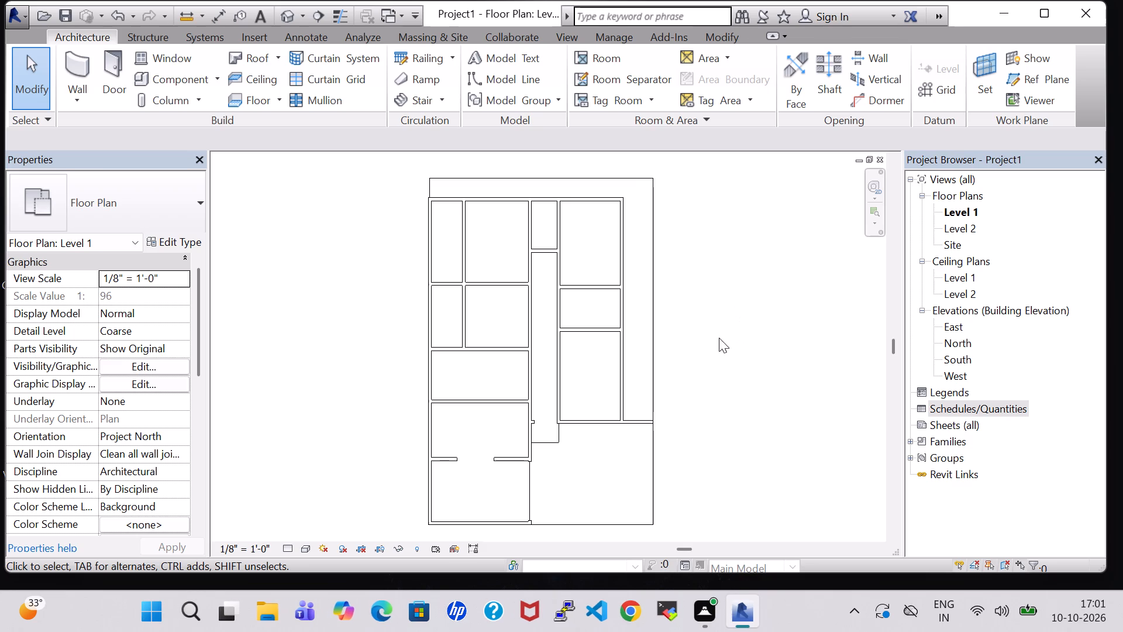
Split the eastern strip's south wall at the east wall and delete the segment running east to the room separation line.
scroll(691, 365, "up", 3)
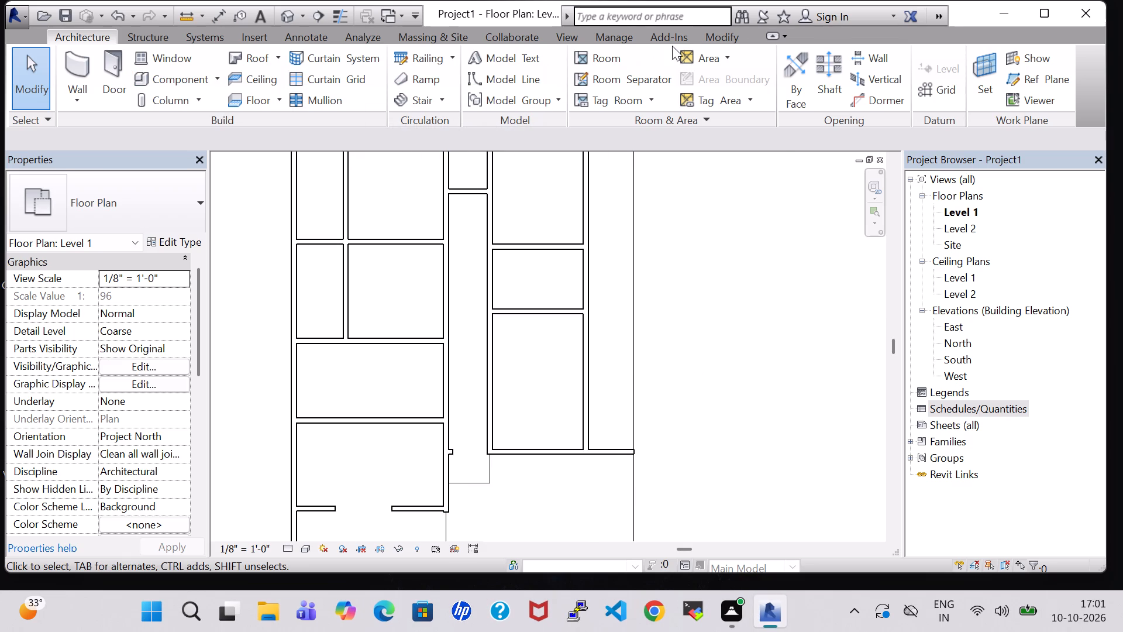
left_click(717, 38)
left_click(455, 63)
scroll(708, 454, "up", 2)
middle_click_drag(708, 456, 710, 360)
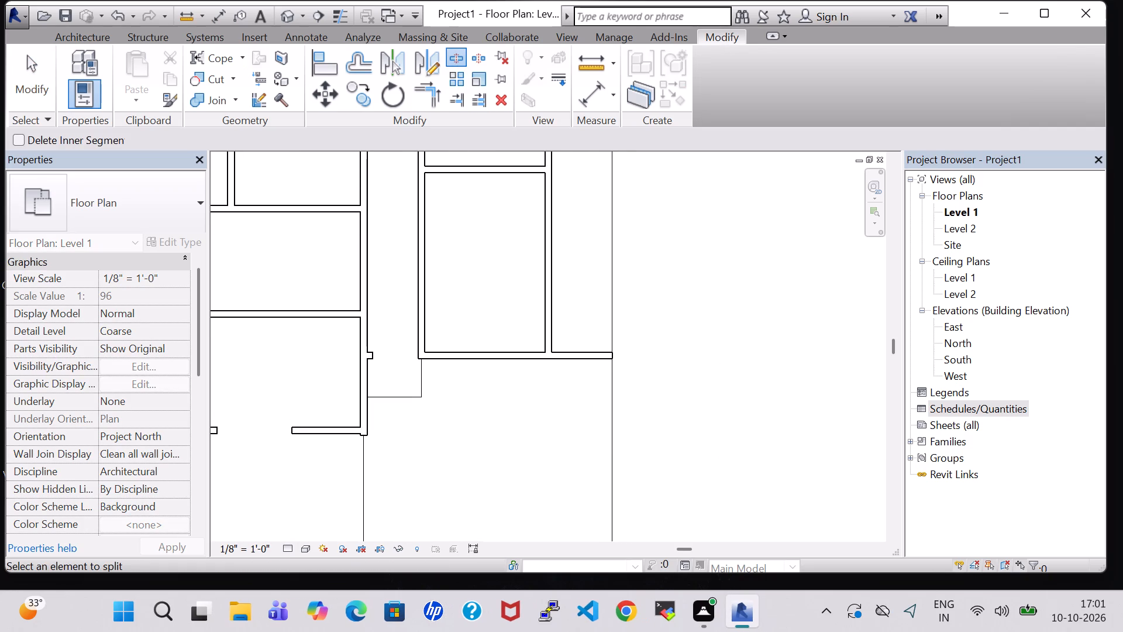
left_click(609, 356)
scroll(553, 353, "up", 3)
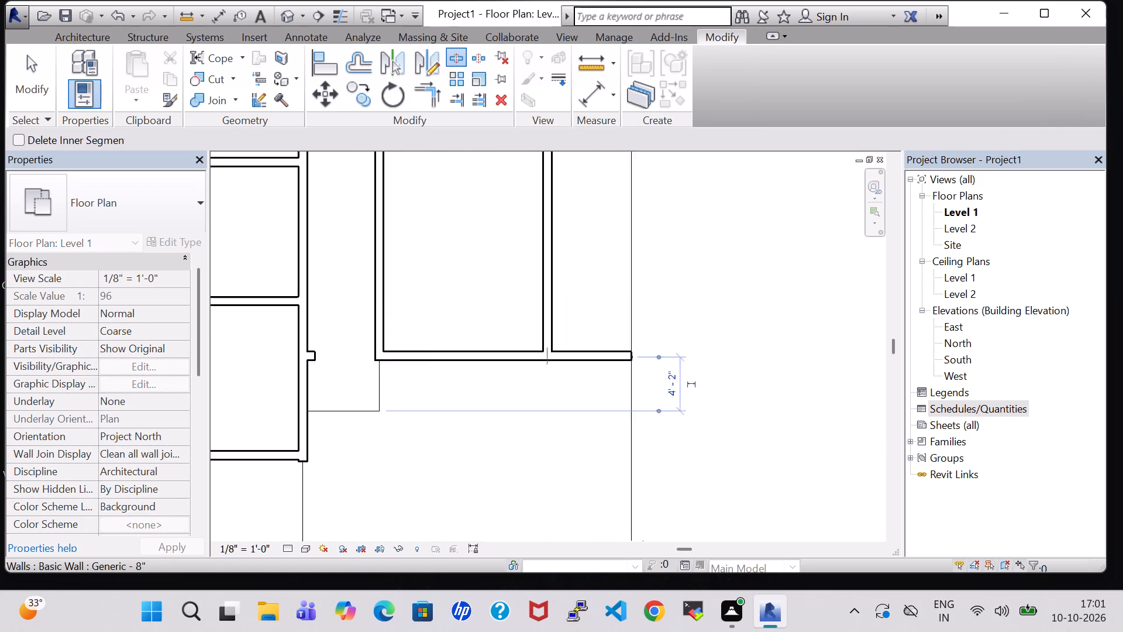
scroll(554, 353, "up", 2)
left_click(552, 358)
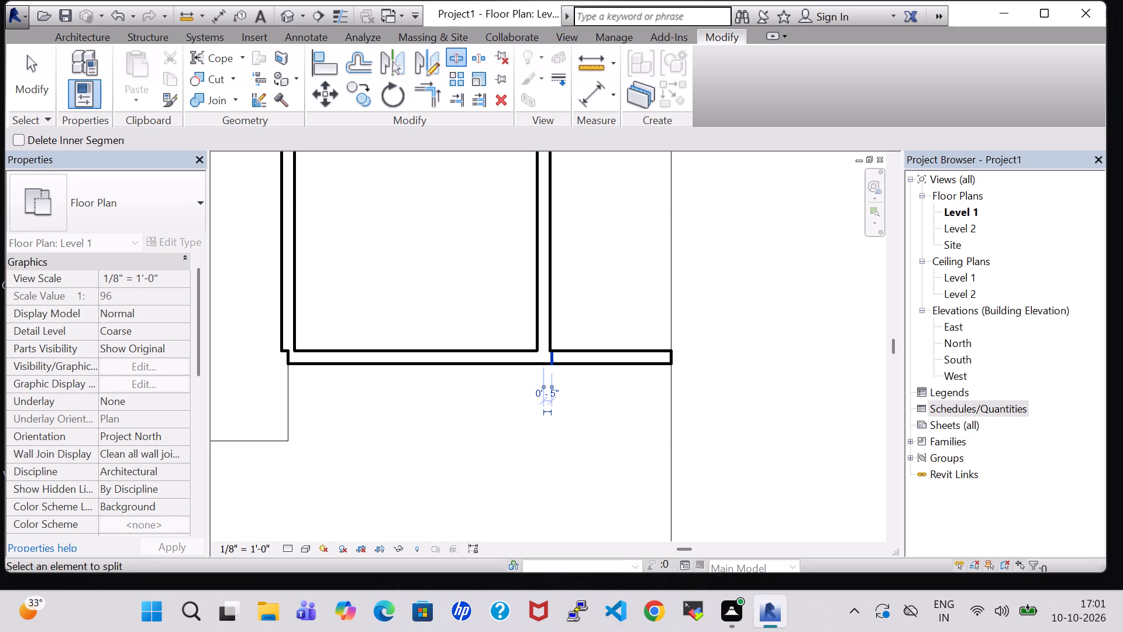
key("Escape")
key("Escape")
left_click(638, 362)
key("Delete")
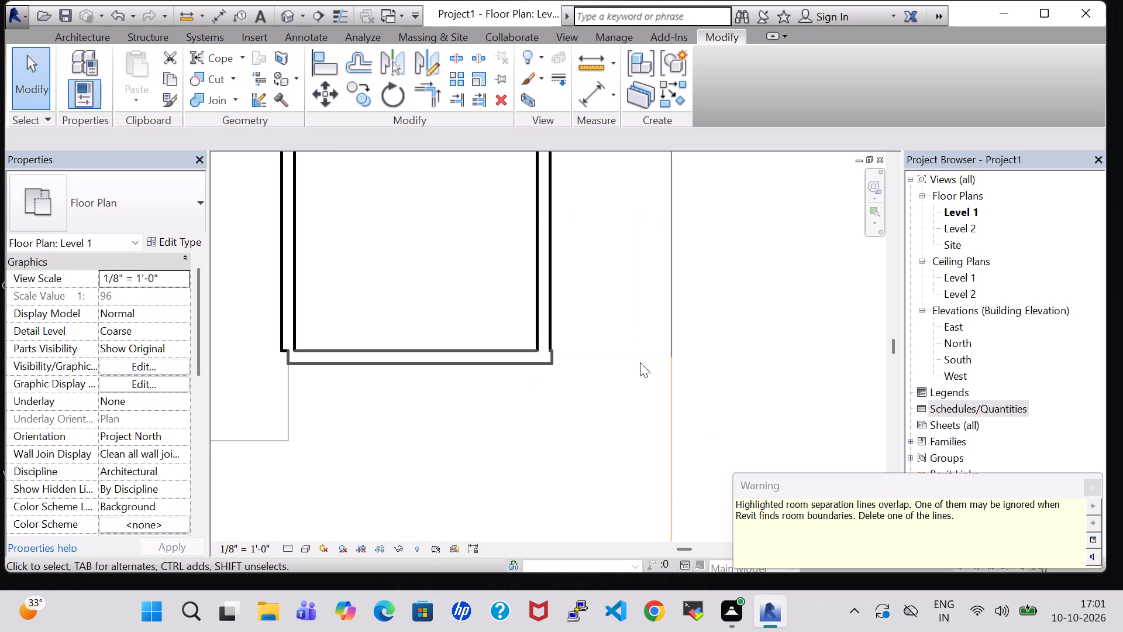
Nudge the remaining south wall of the eastern strip slightly west to line up with the east wall's corner.
left_click(551, 362)
key("Left")
scroll(573, 355, "up", 1)
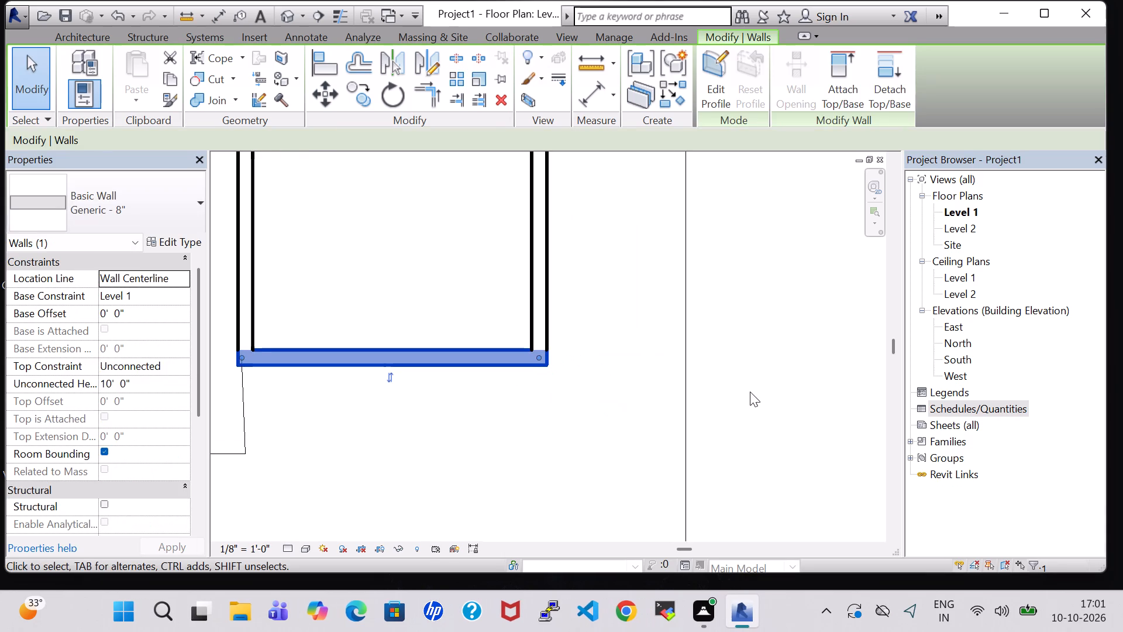
left_click(751, 391)
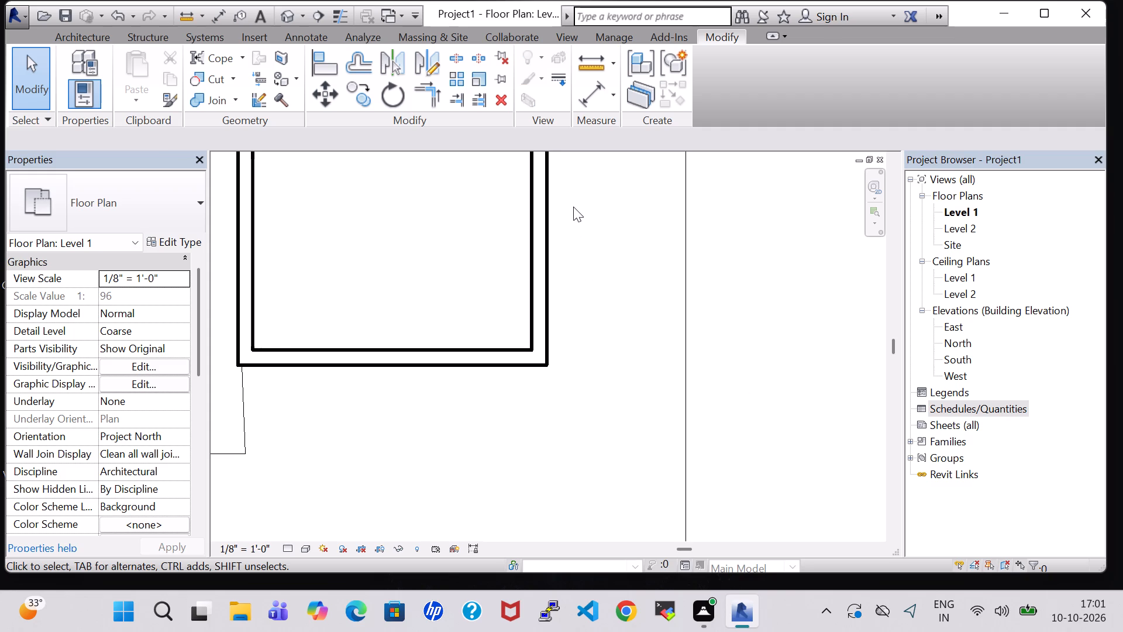
scroll(571, 207, "down", 1)
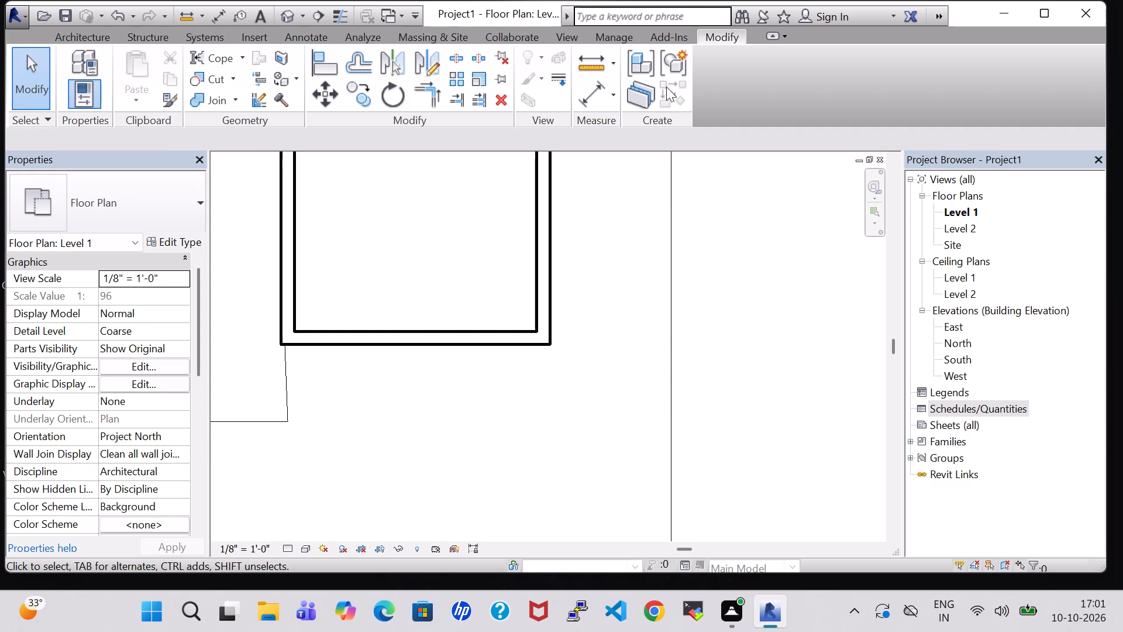
Draw a horizontal room separation line from the eastern strip's southeast wall corner east to the vertical room separation line.
left_click(560, 42)
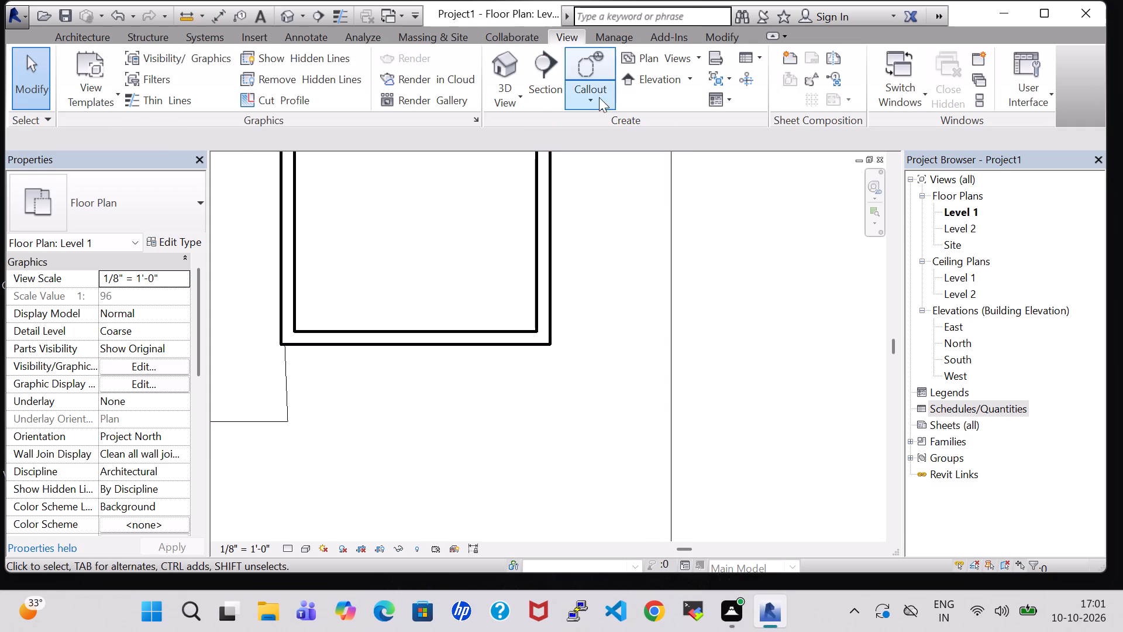
left_click(94, 30)
left_click(628, 69)
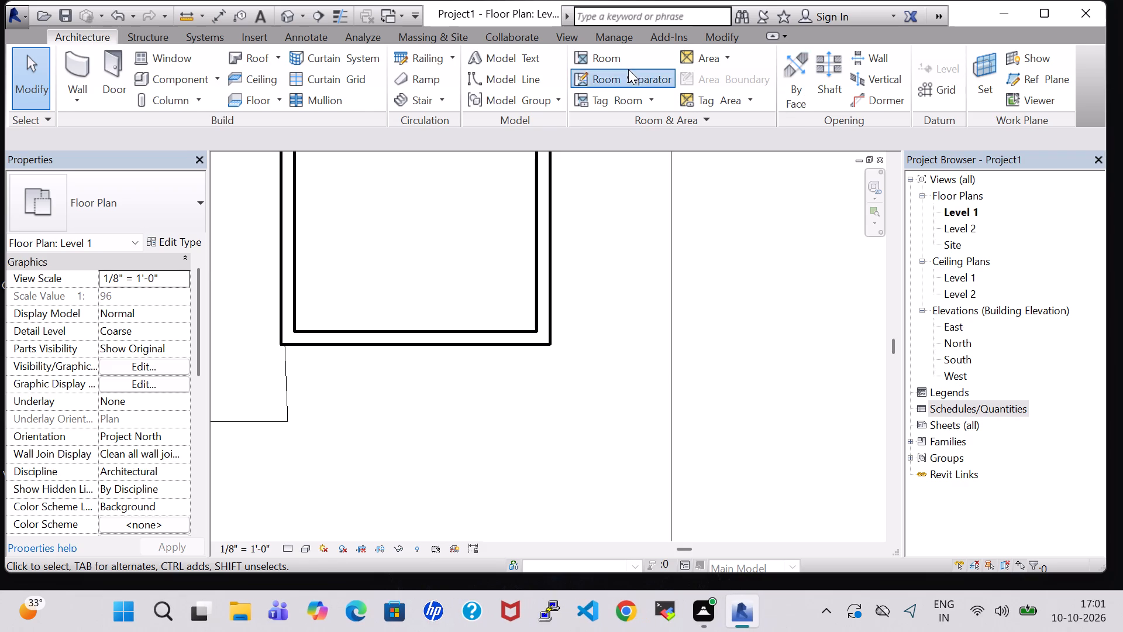
left_click(552, 341)
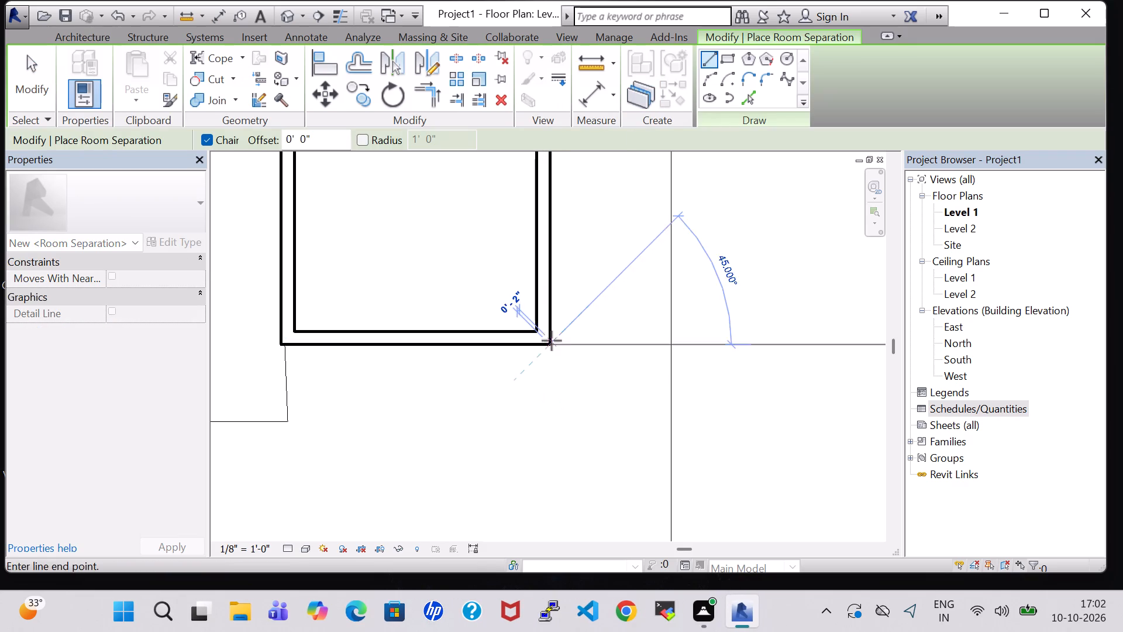
left_click(669, 347)
scroll(704, 362, "down", 1)
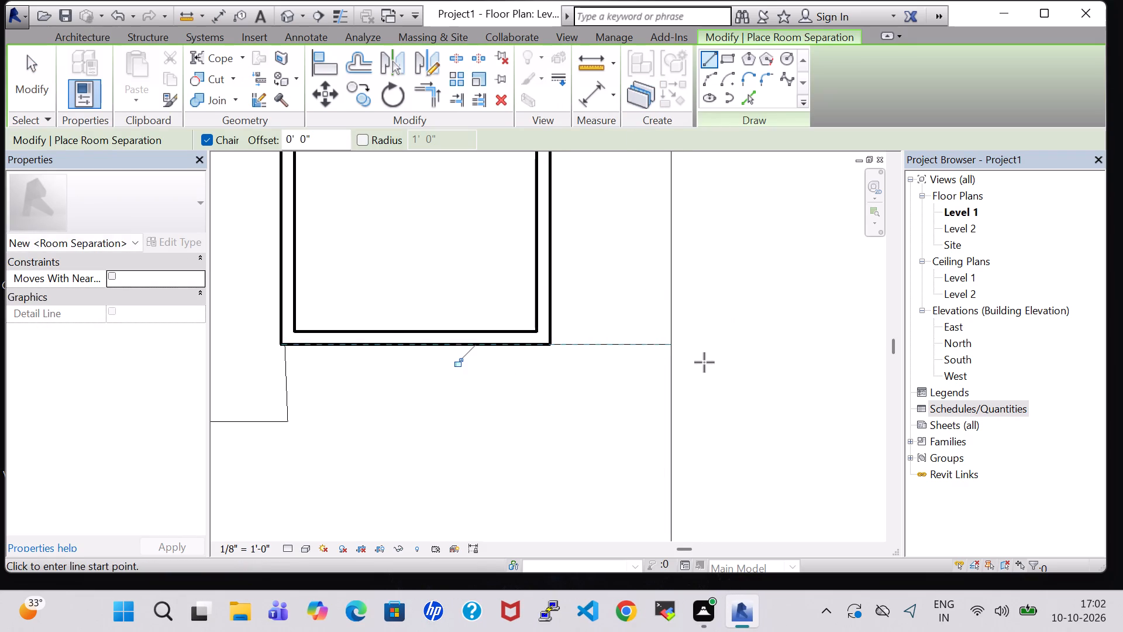
scroll(704, 362, "down", 2)
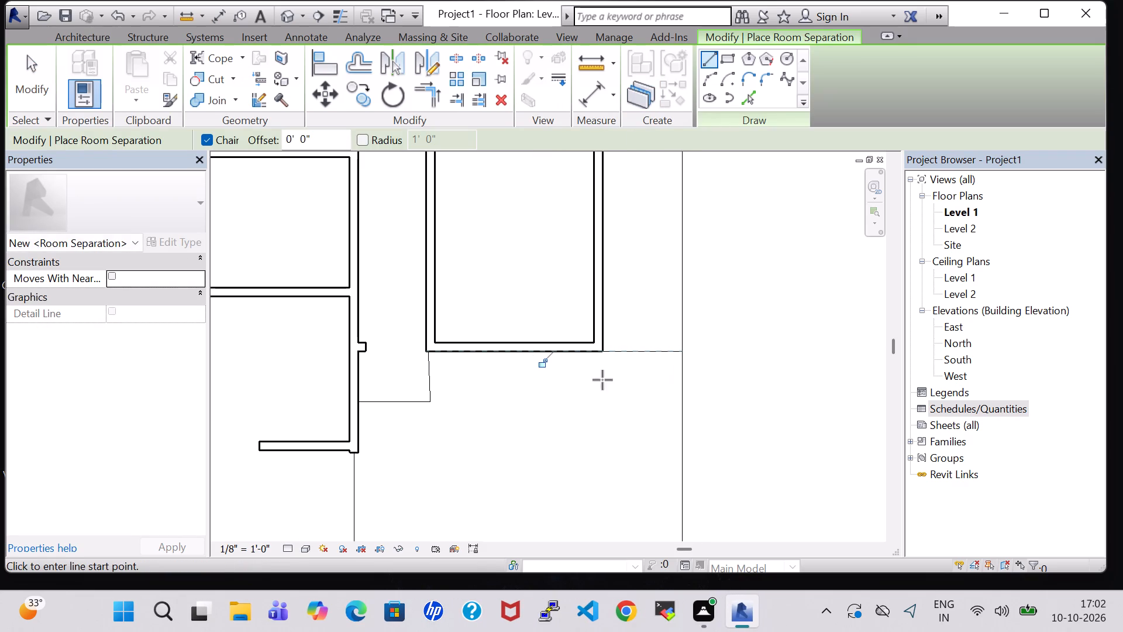
key("Escape")
key("Escape")
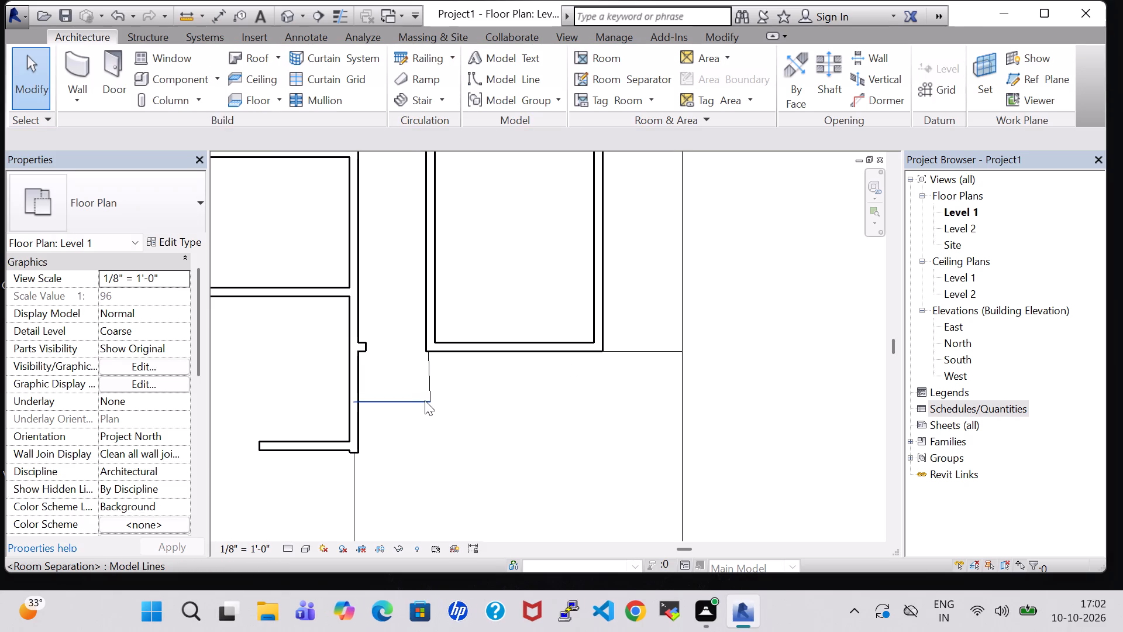
Delete the slanted room separation line between the eastern strip's southwest corner and the corridor's southern separation line.
left_click(429, 382)
key("Delete")
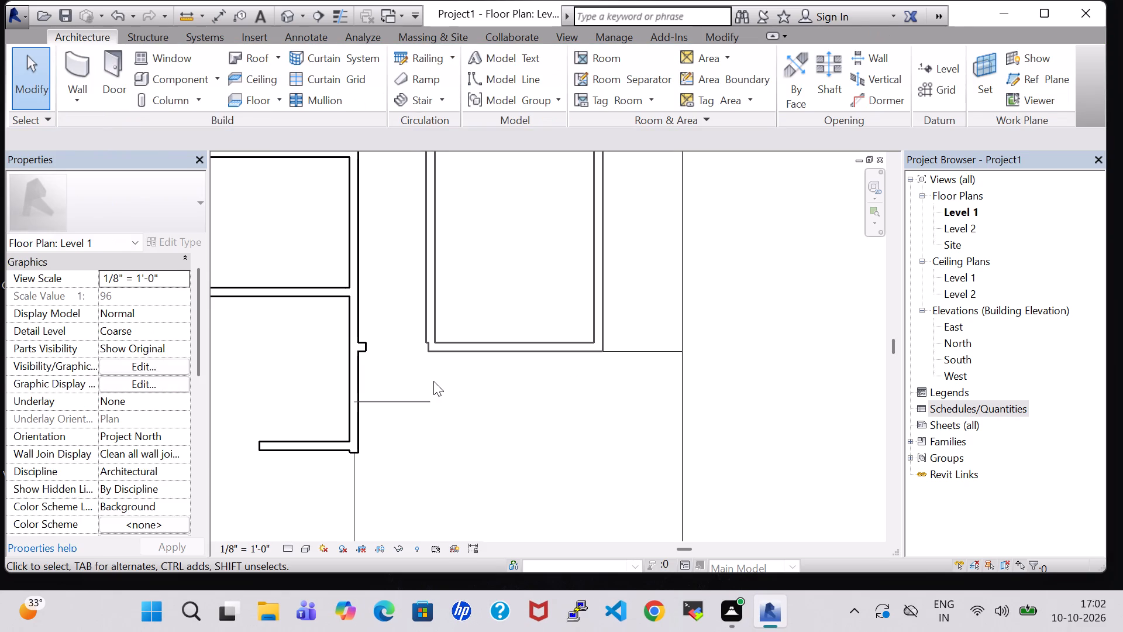
Nudge the eastern strip's south wall slightly west at the corridor corner.
left_click(431, 346)
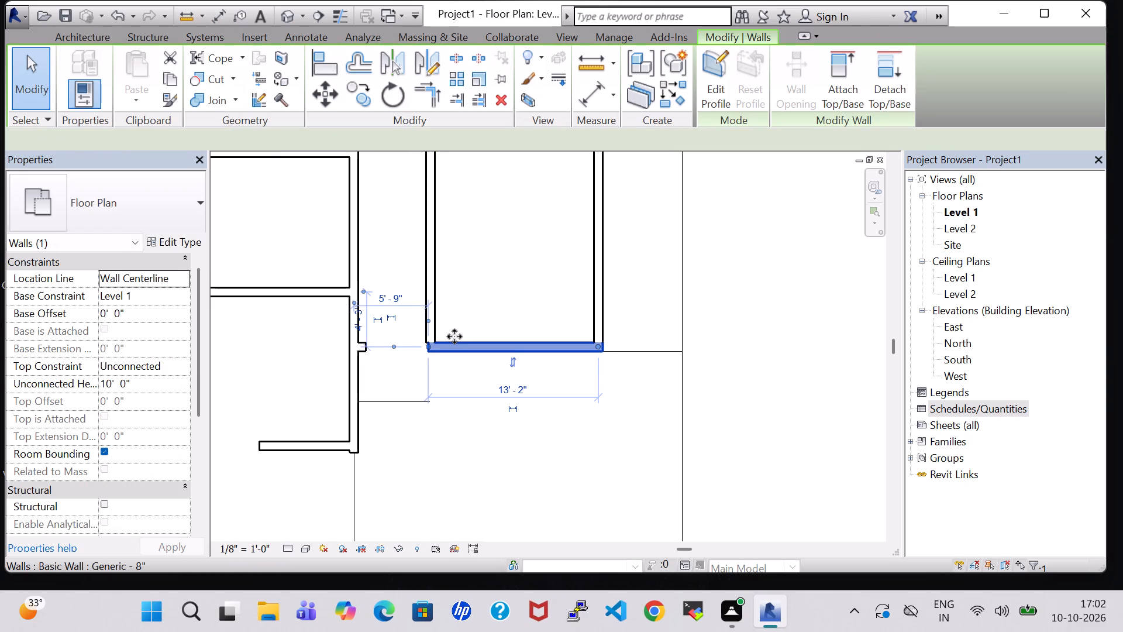
key("Left")
left_click(739, 406)
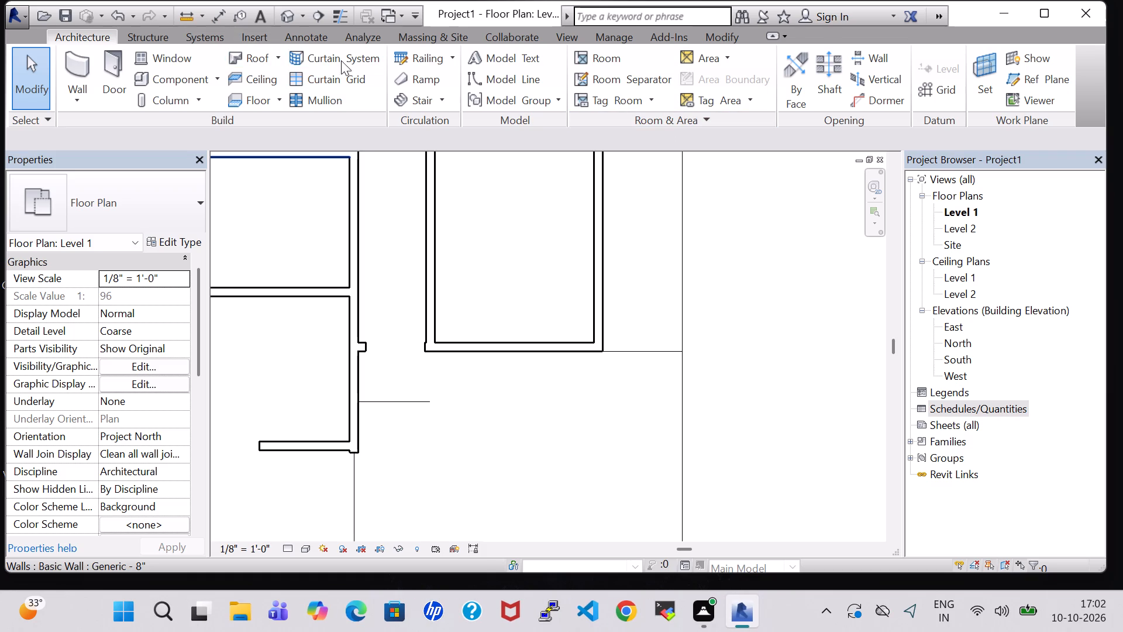
Draw a vertical room separation line about 3'-11" long from the east end of the corridor's southern separation line north to the eastern strip's south wall.
left_click(592, 81)
scroll(443, 443, "up", 4)
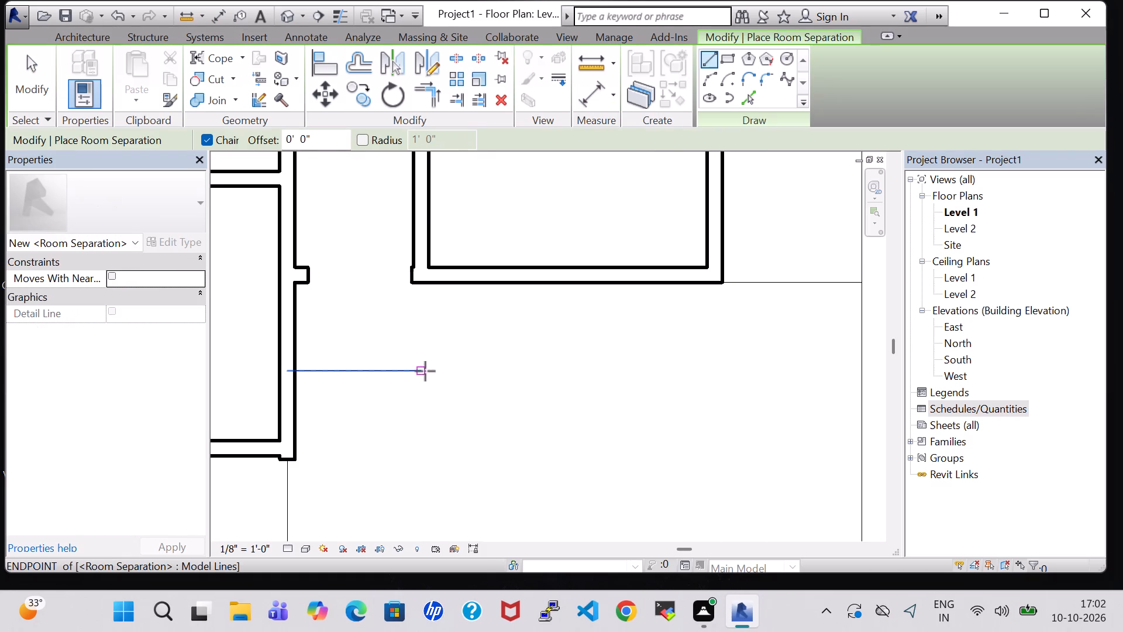
left_click(420, 373)
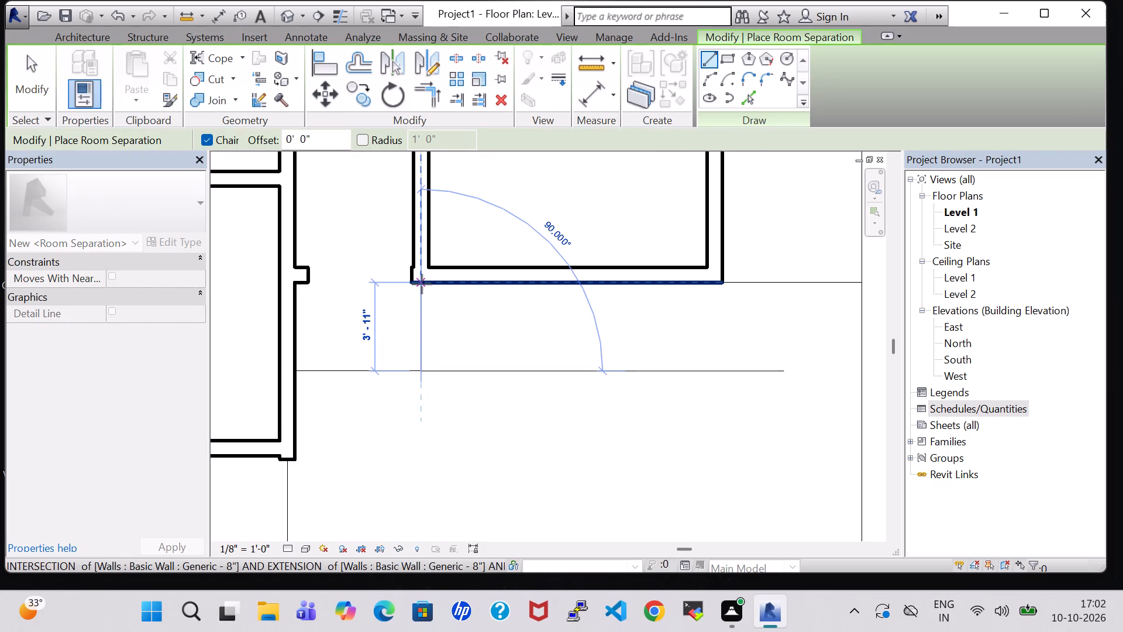
left_click(422, 284)
scroll(549, 310, "down", 4)
key("Escape")
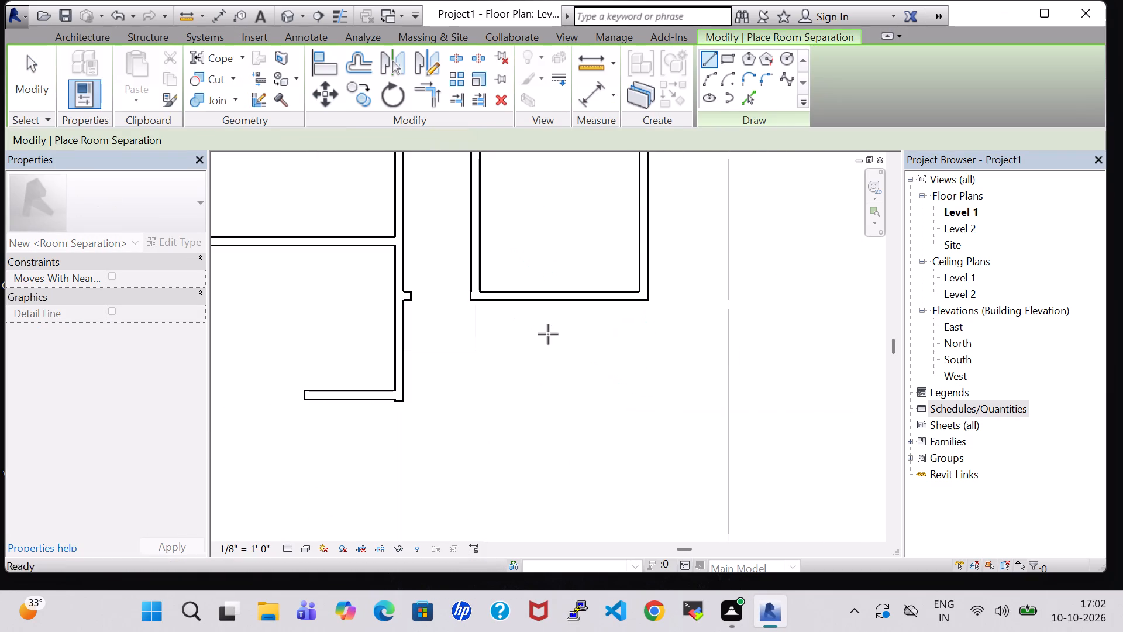
scroll(756, 433, "down", 1)
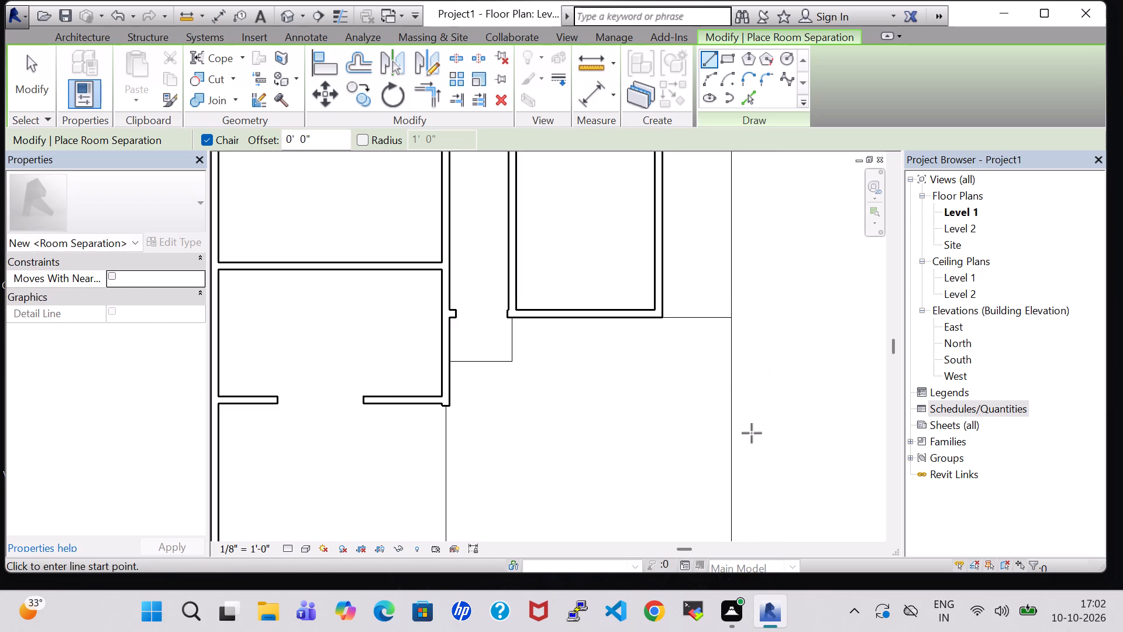
scroll(752, 433, "down", 1)
scroll(855, 388, "down", 1)
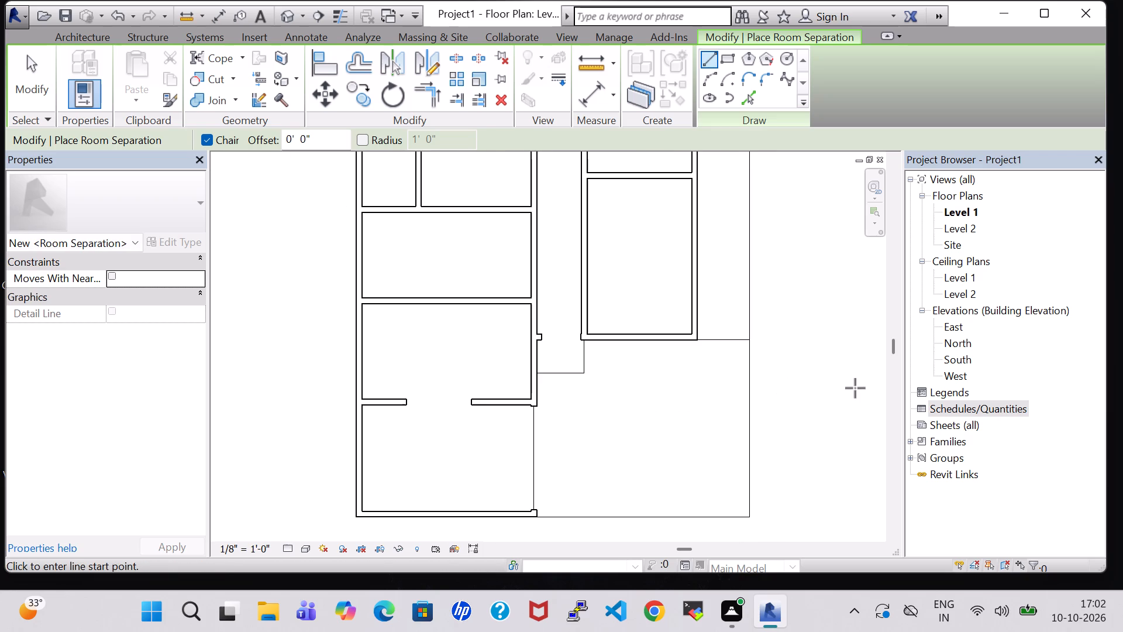
middle_click(855, 388)
scroll(828, 313, "down", 2)
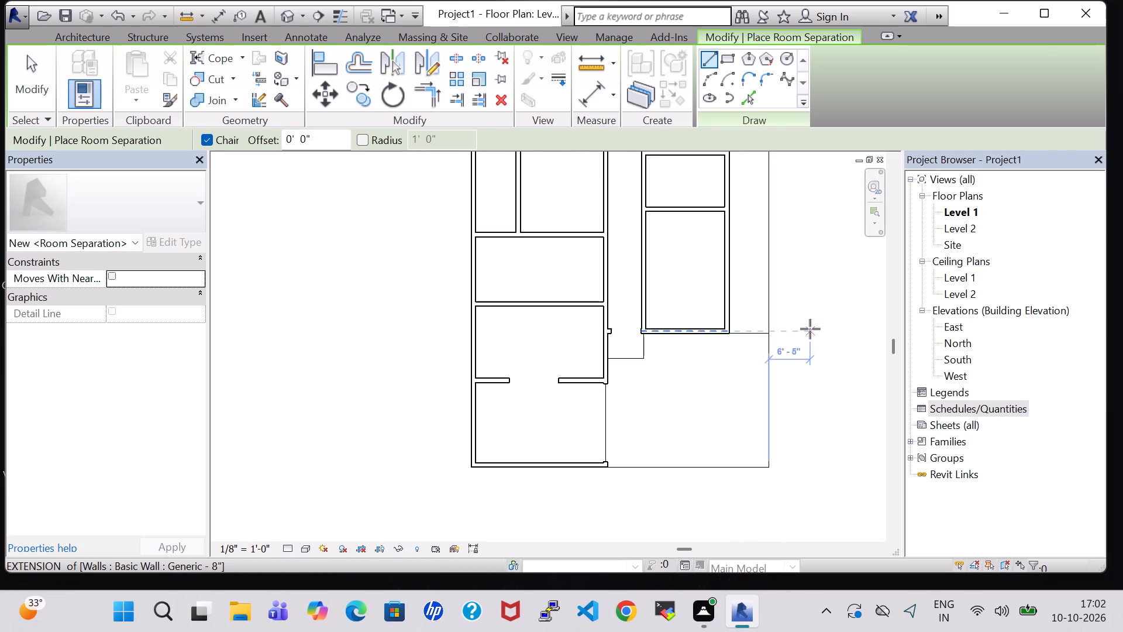
key("Escape")
Split the eastern strip's corridor-side wall at the partition along the north side of the southernmost eastern room.
middle_click_drag(806, 275, 747, 308)
scroll(743, 308, "down", 1)
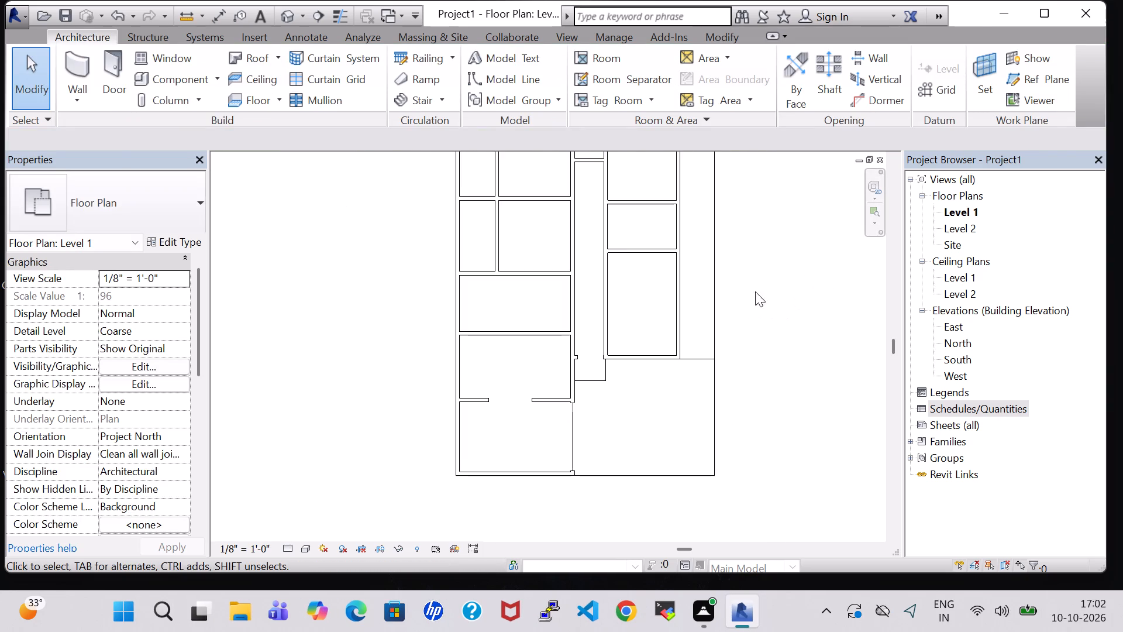
middle_click_drag(770, 258, 723, 321)
scroll(723, 318, "down", 1)
middle_click_drag(726, 309, 700, 310)
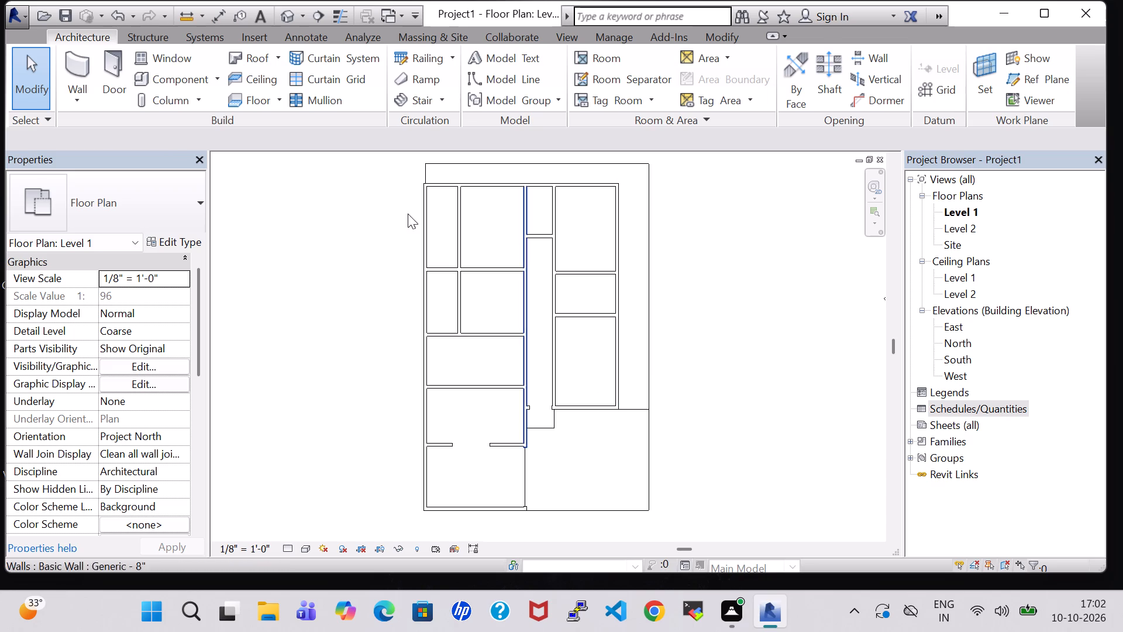
left_click(718, 32)
left_click(466, 57)
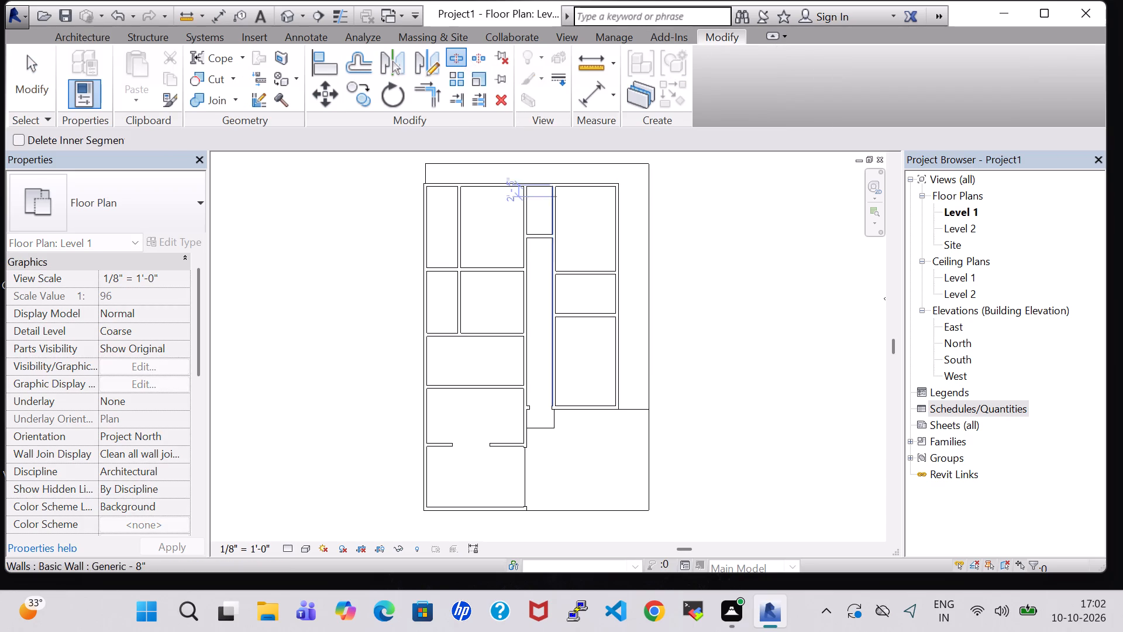
scroll(569, 341, "up", 4)
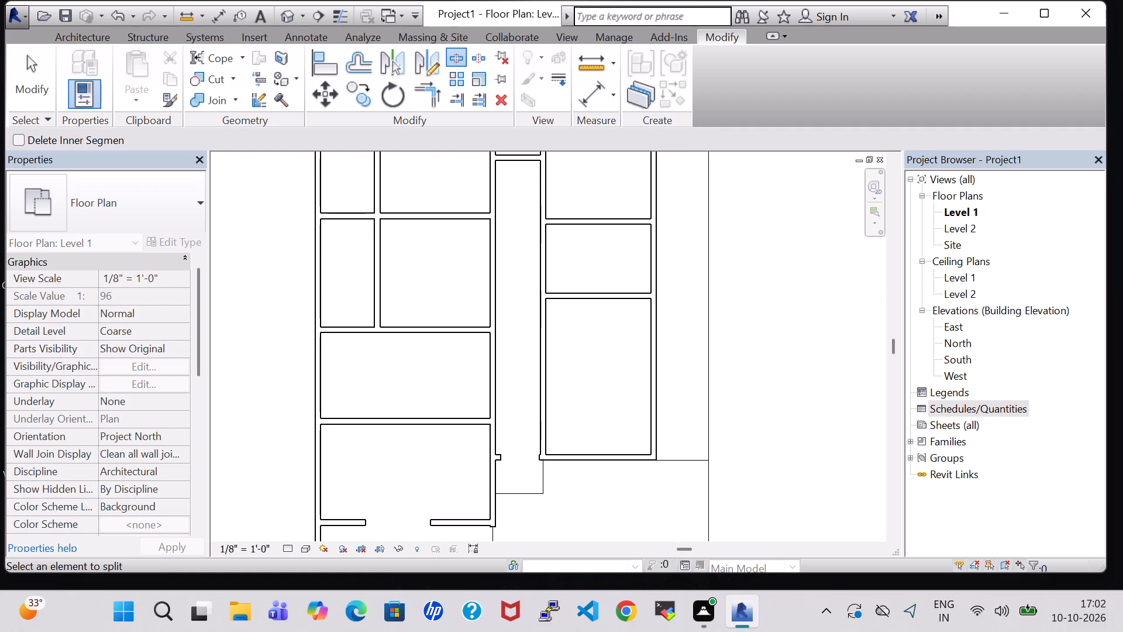
scroll(538, 300, "up", 4)
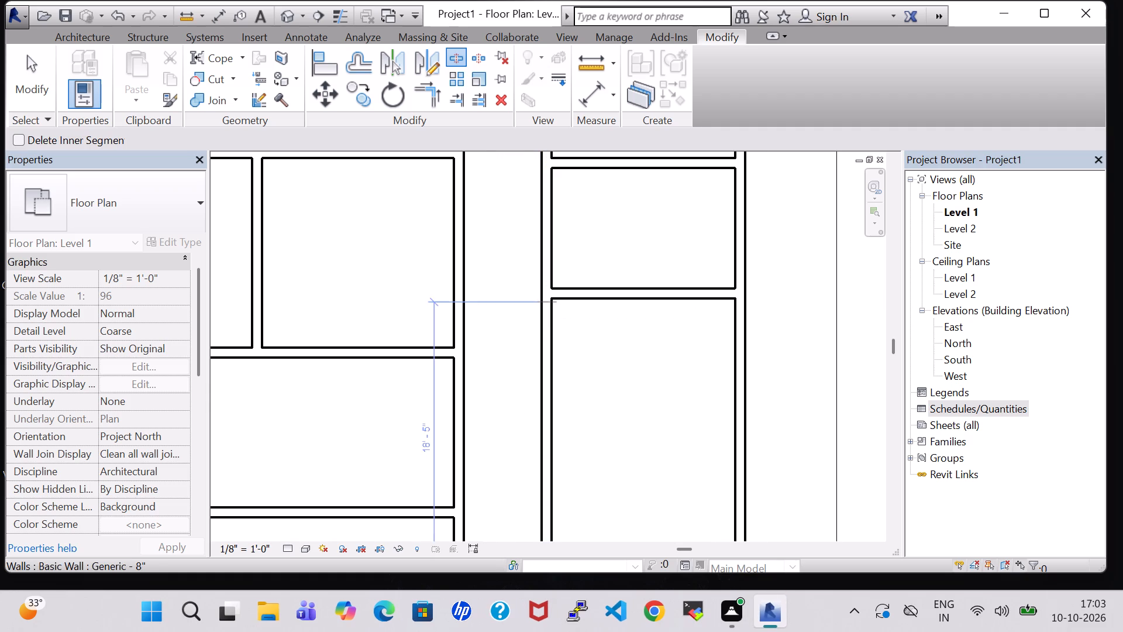
scroll(548, 302, "up", 5)
left_click(545, 298)
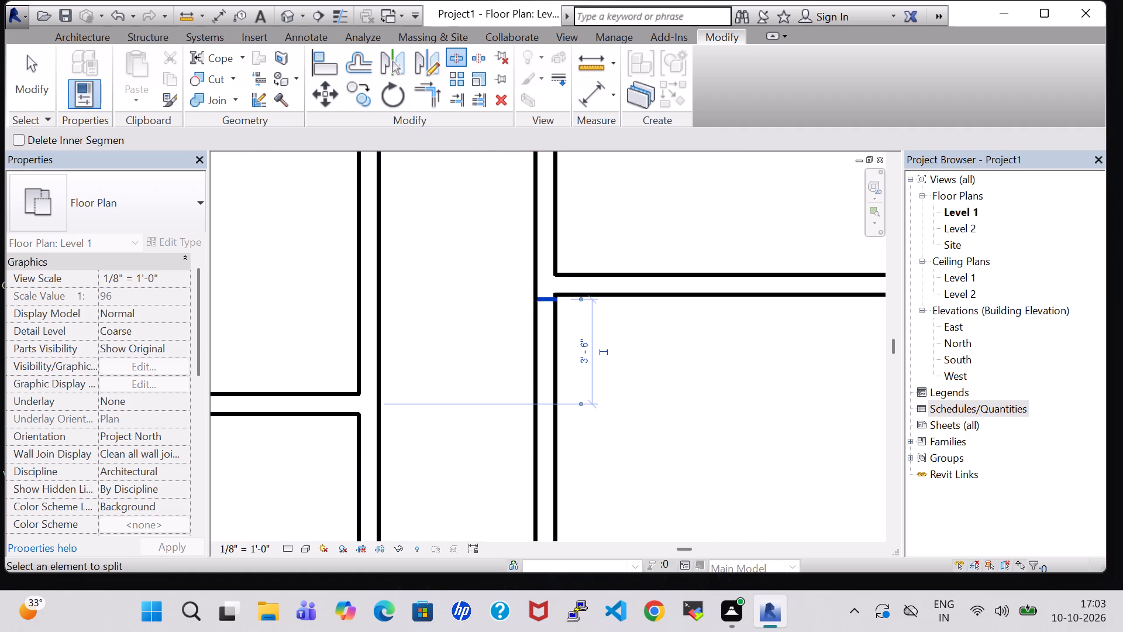
key("Up")
Split the same corridor-side wall just above the south wall and delete the segment between the two splits.
scroll(590, 389, "down", 2)
middle_click_drag(662, 415, 614, 177)
scroll(616, 175, "down", 2)
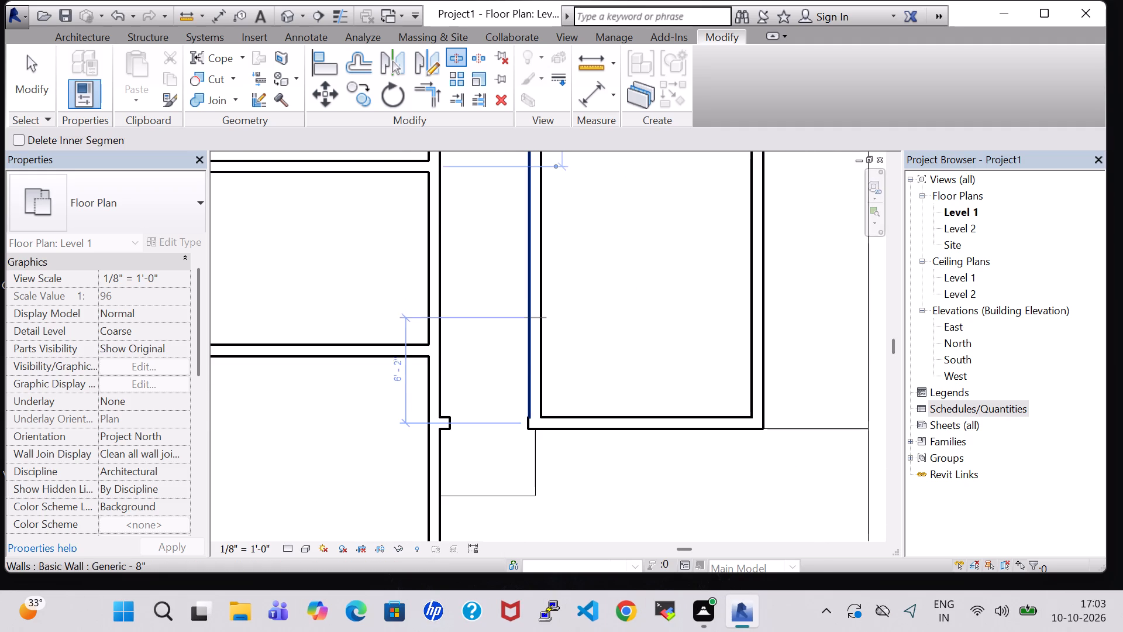
scroll(531, 417, "up", 4)
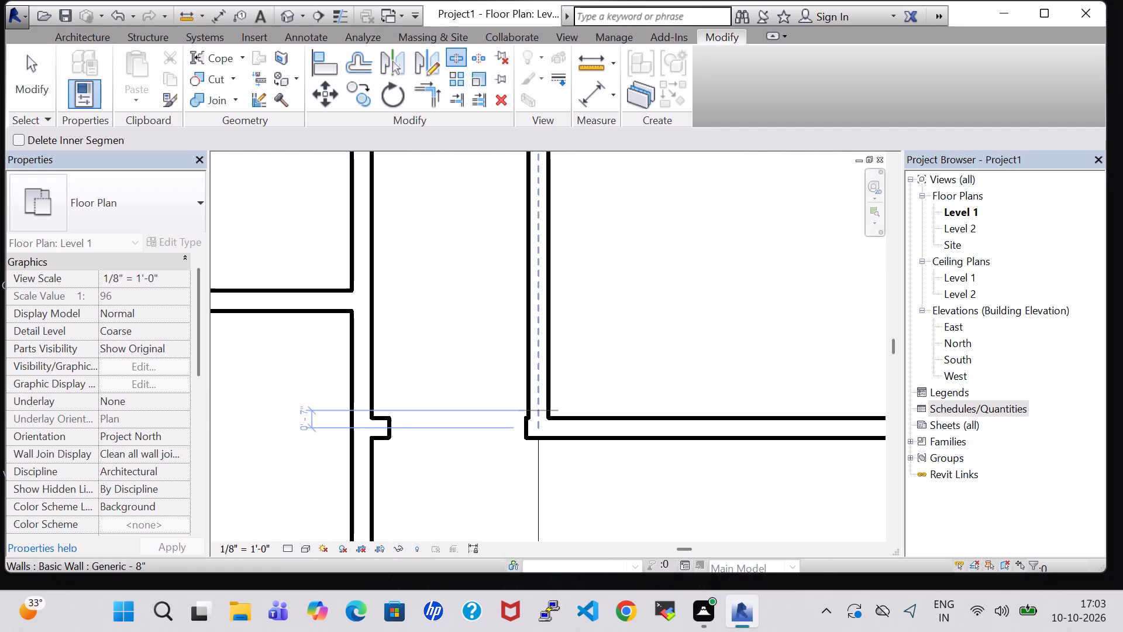
left_click(538, 413)
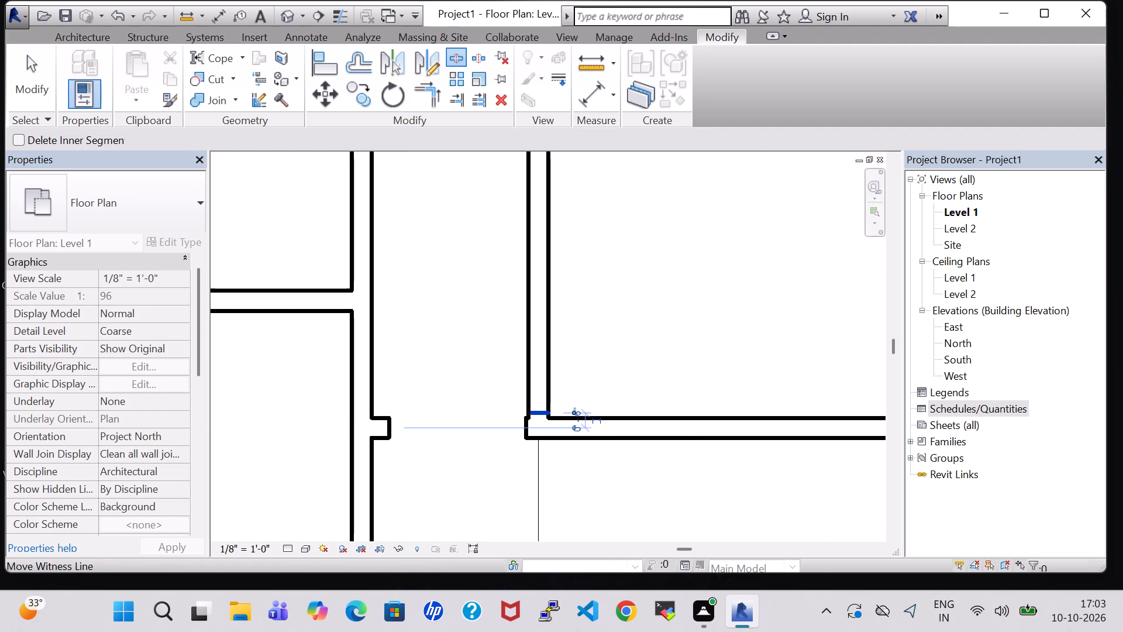
key("Escape")
key("Escape")
left_click(544, 293)
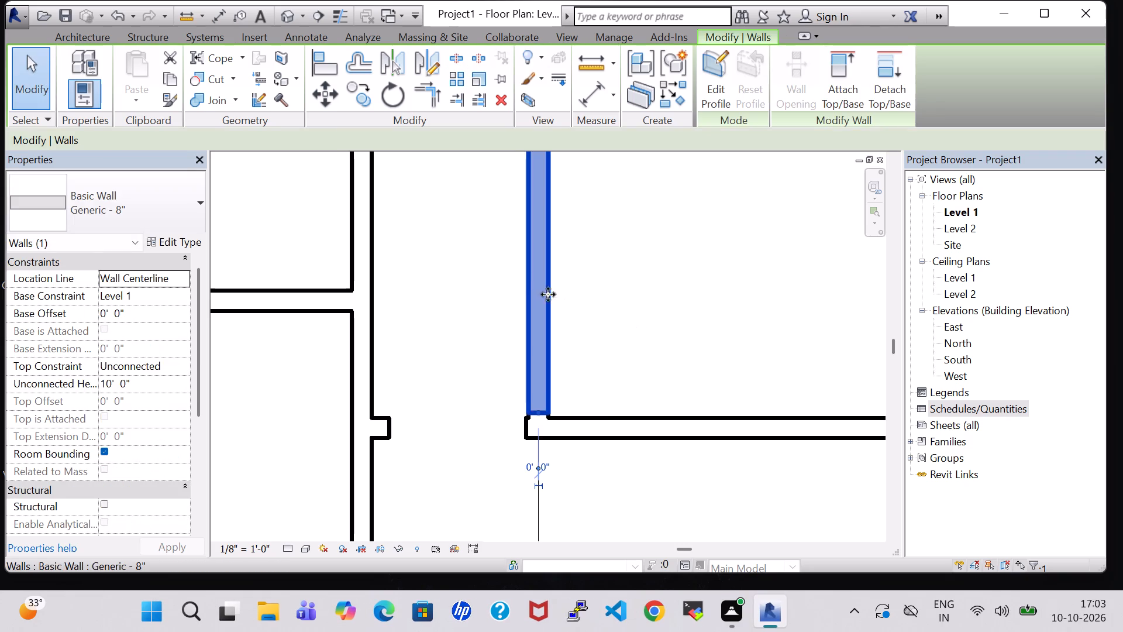
key("Delete")
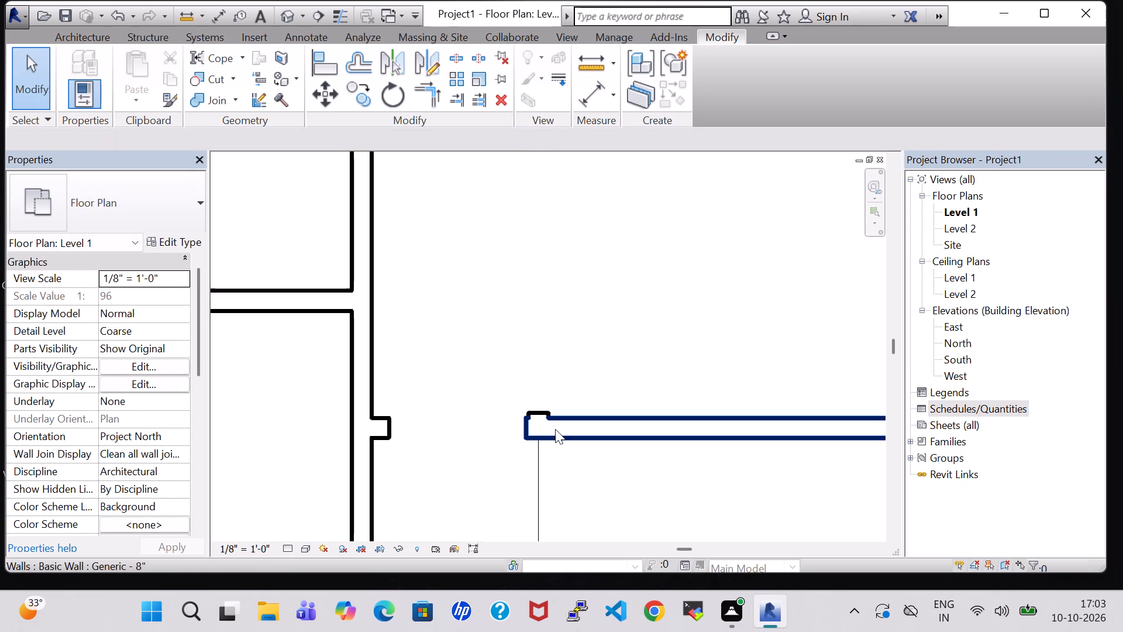
Nudge the short wall stub left at the south wall's west end slightly south toward the wall's face.
left_click(539, 414)
key("Down")
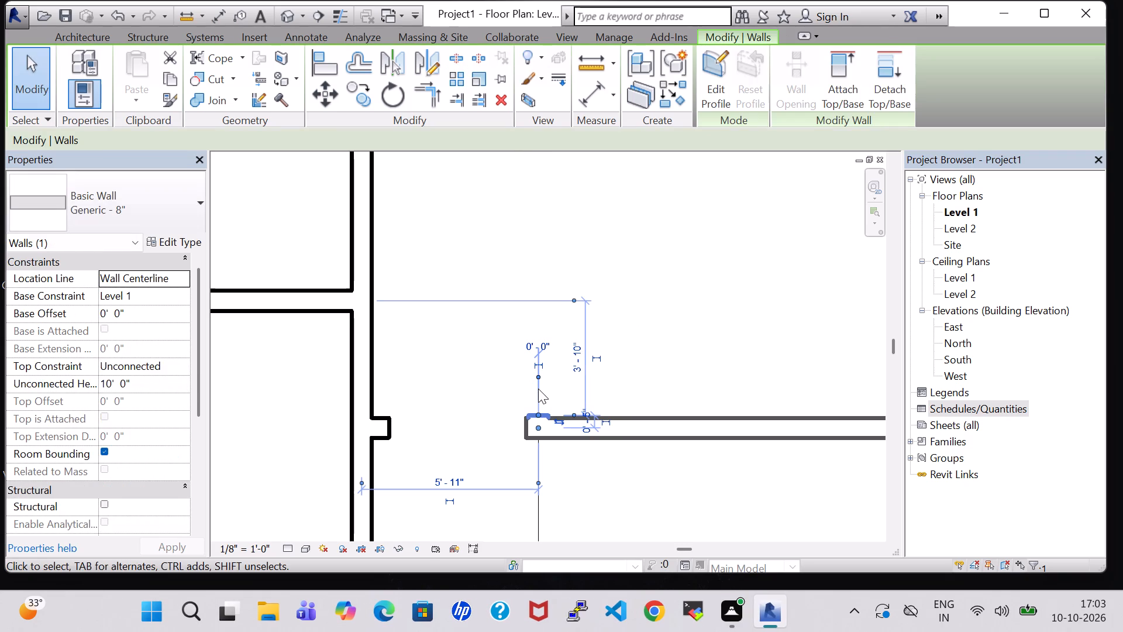
key("Down")
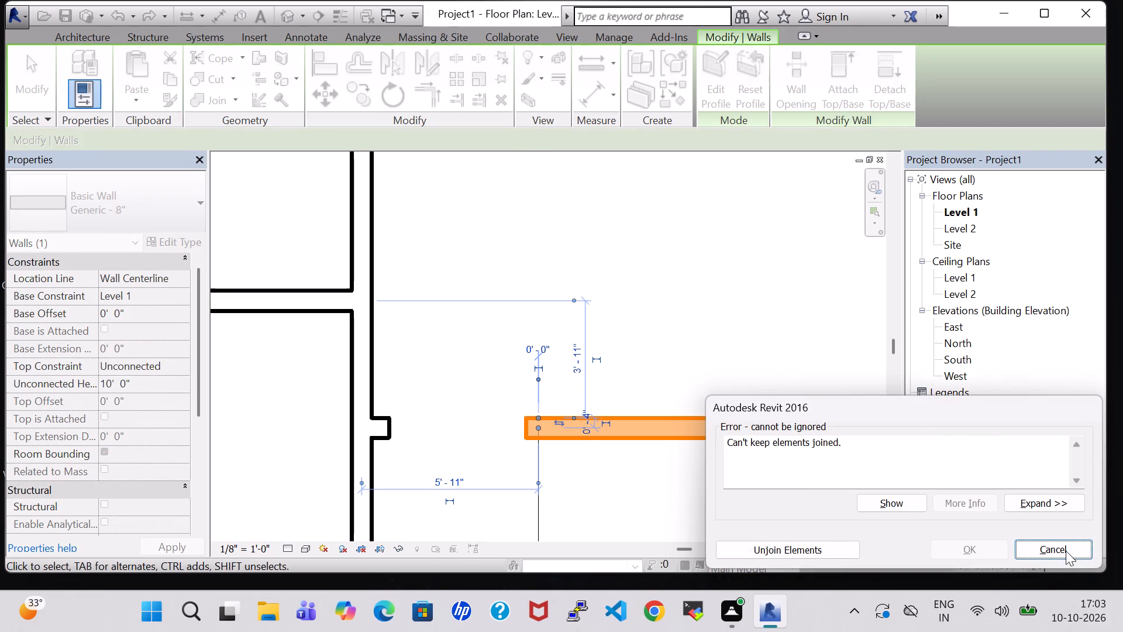
left_click(1054, 551)
left_click(652, 473)
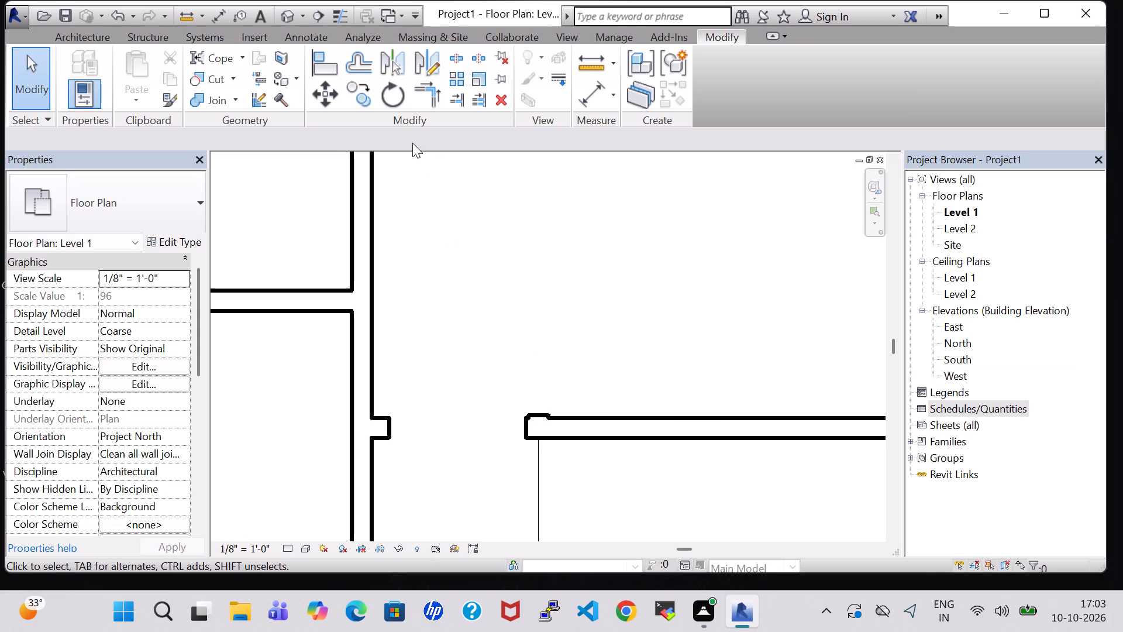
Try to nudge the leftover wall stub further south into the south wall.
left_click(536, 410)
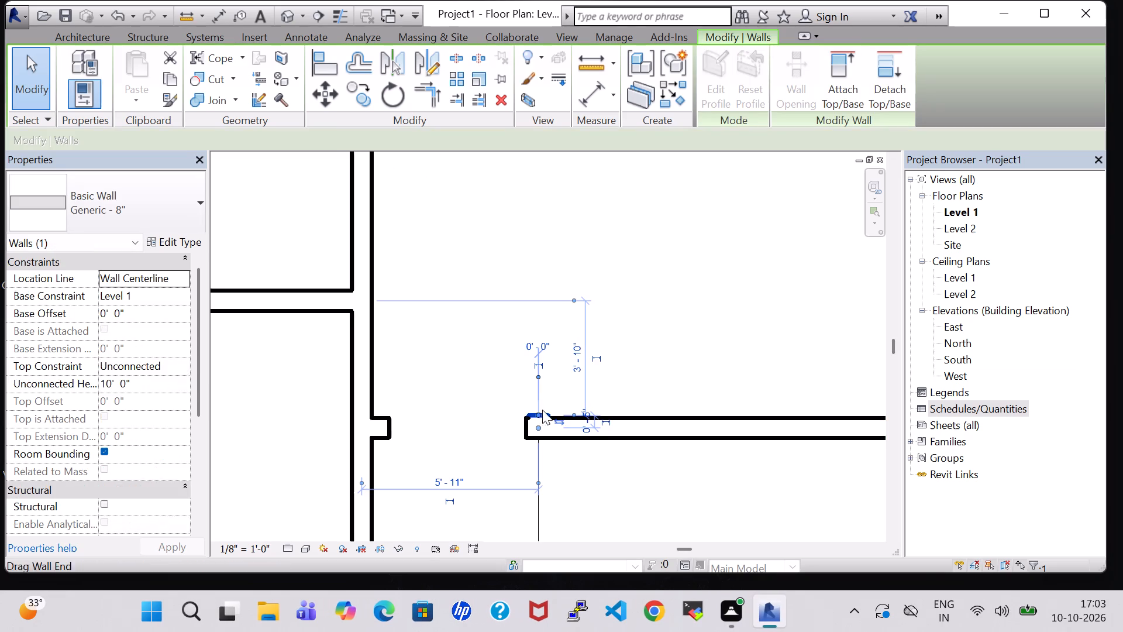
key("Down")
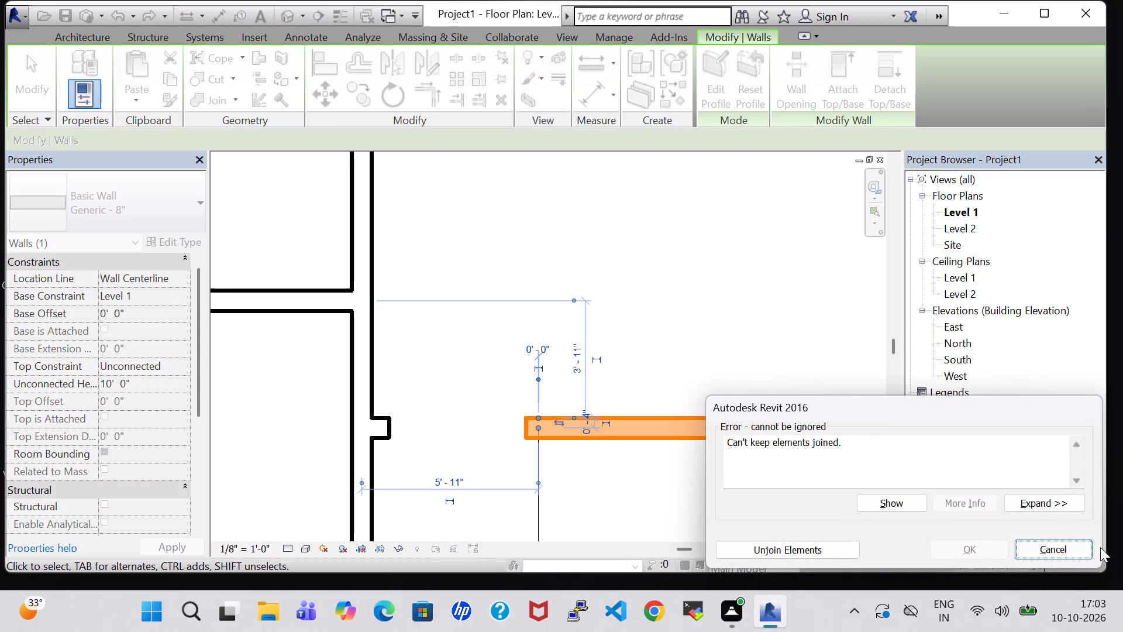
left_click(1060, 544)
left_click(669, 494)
Nudge the cut end of the remaining corridor-side wall slightly north to sit flush with the partition's south face.
scroll(670, 488, "down", 2)
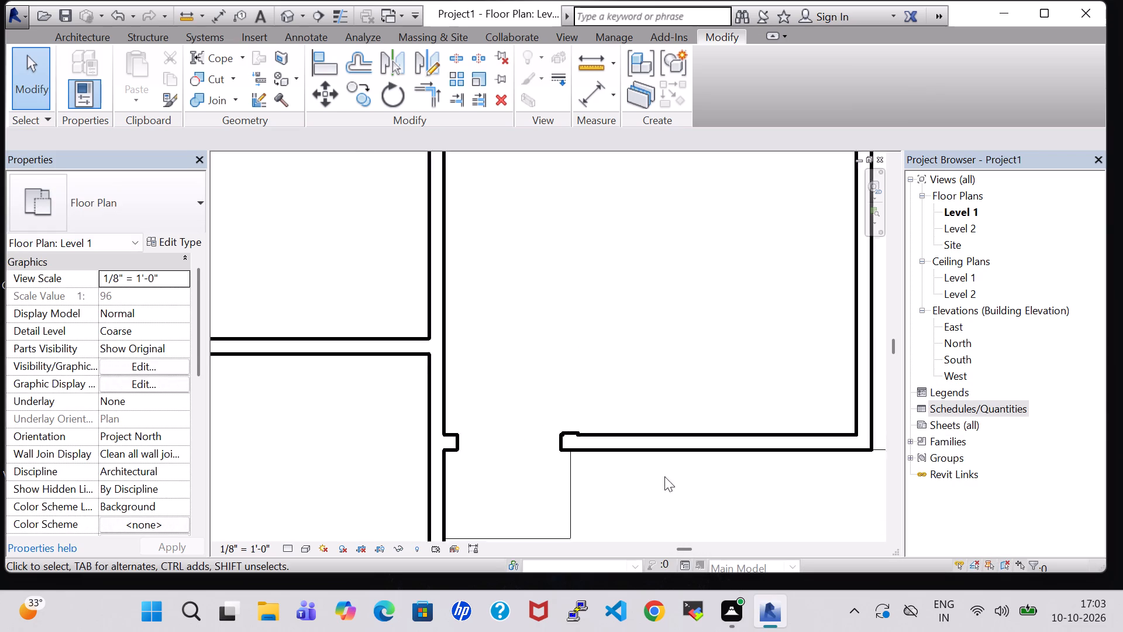
scroll(664, 476, "down", 1)
scroll(664, 349, "down", 2)
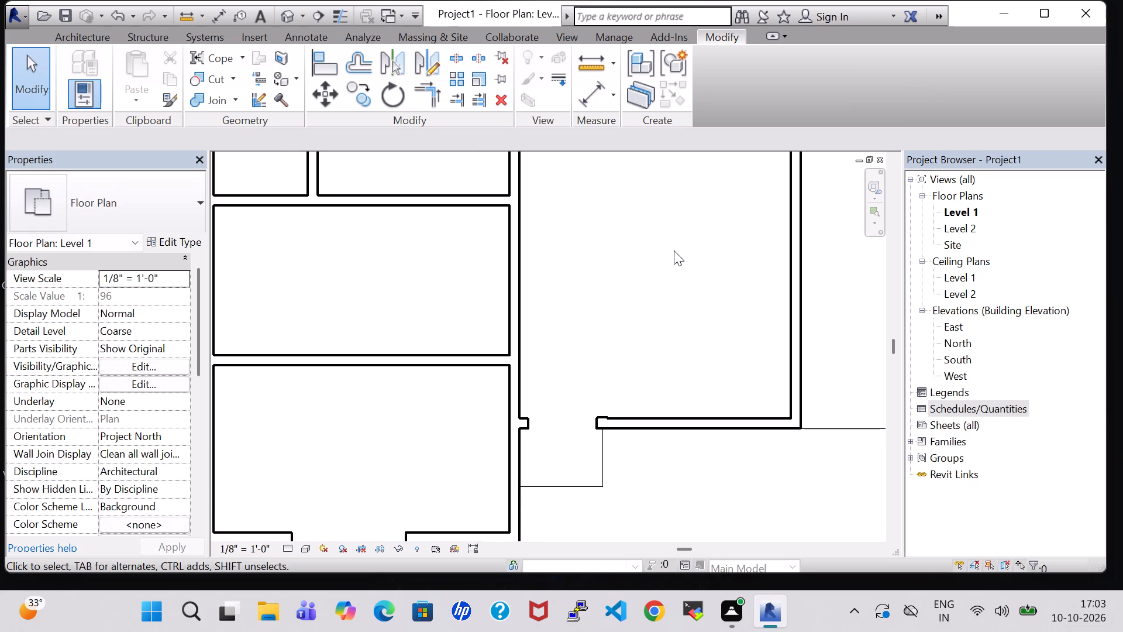
middle_click_drag(674, 250, 662, 297)
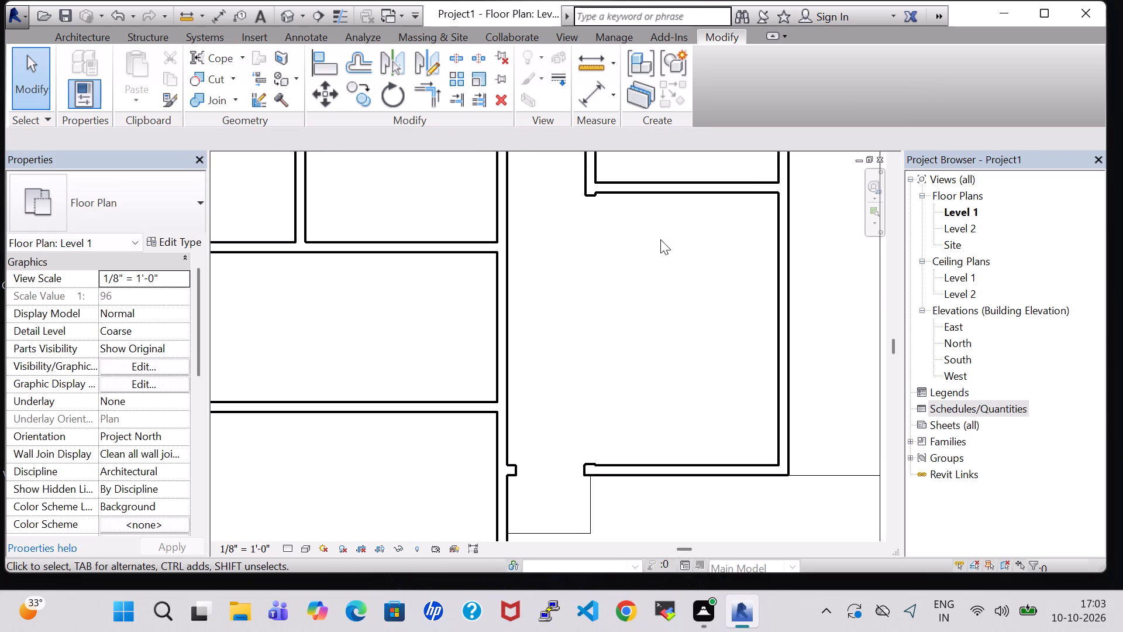
scroll(646, 246, "up", 1)
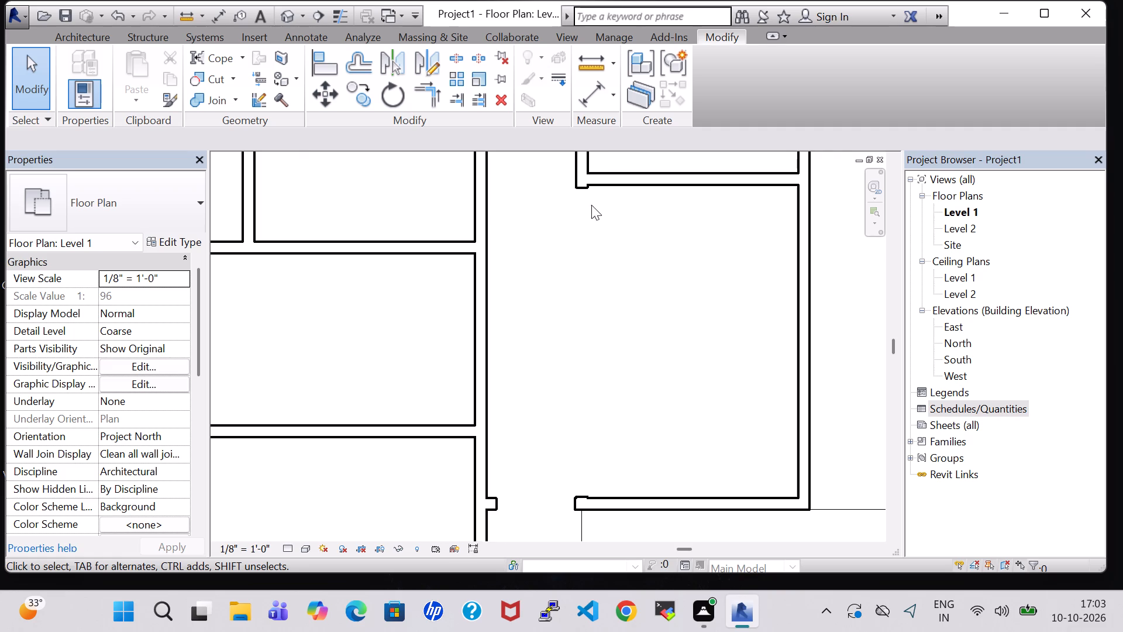
left_click(584, 193)
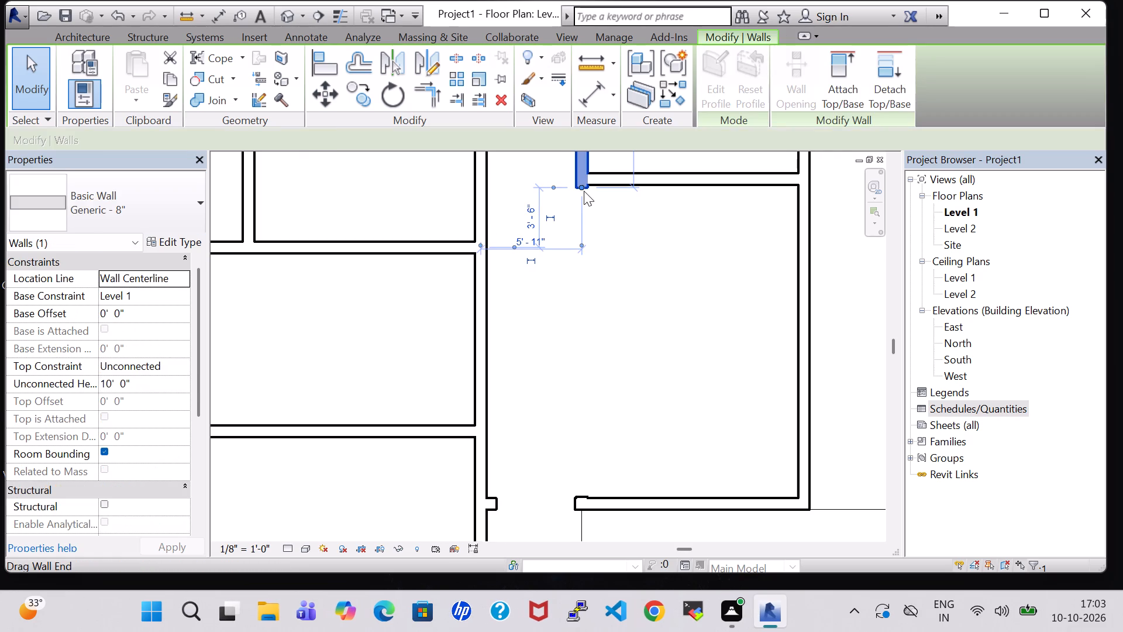
key("Up")
left_click(845, 297)
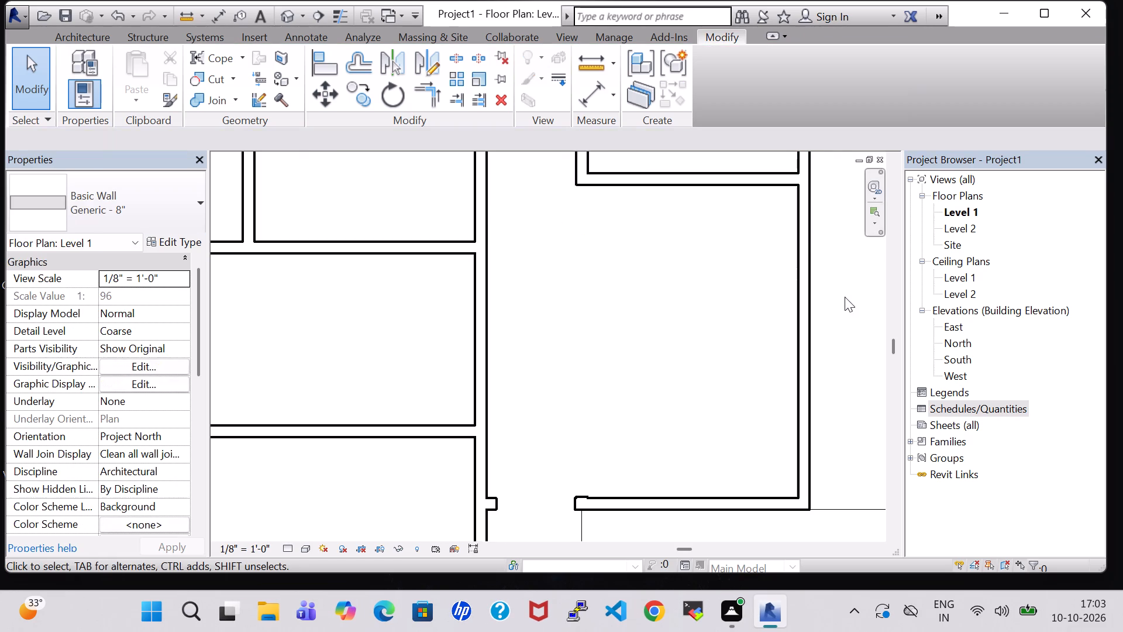
Review the whole Level 1 floor plan layout of rooms, corridor and separation lines.
scroll(554, 236, "down", 2)
middle_click_drag(566, 223, 578, 289)
scroll(587, 284, "down", 3)
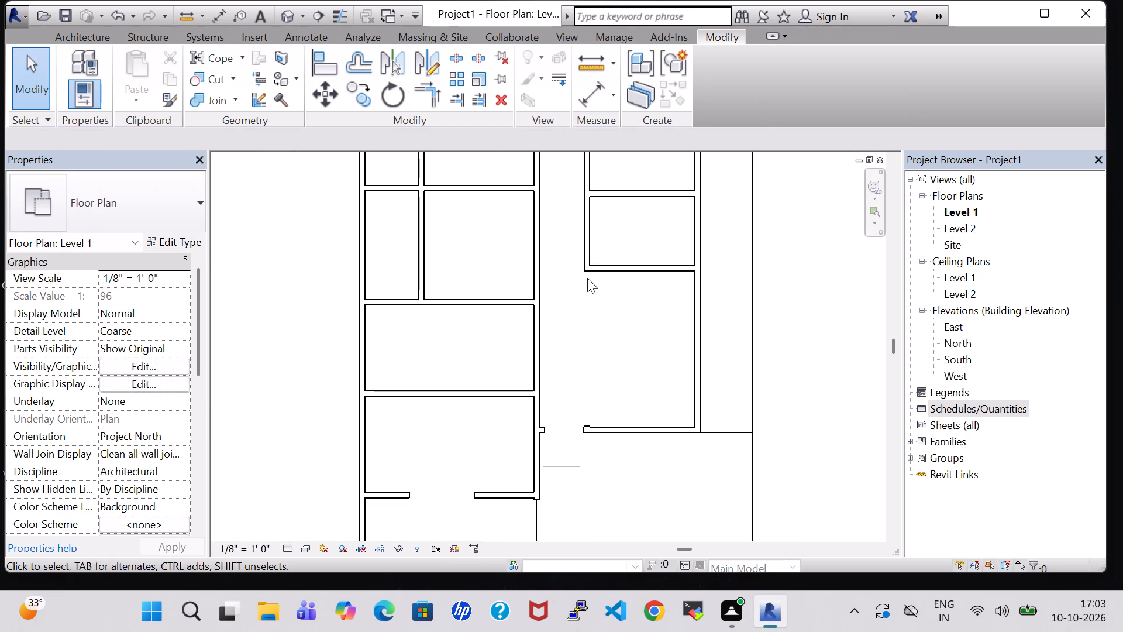
middle_click_drag(587, 322, 559, 358)
scroll(559, 358, "down", 4)
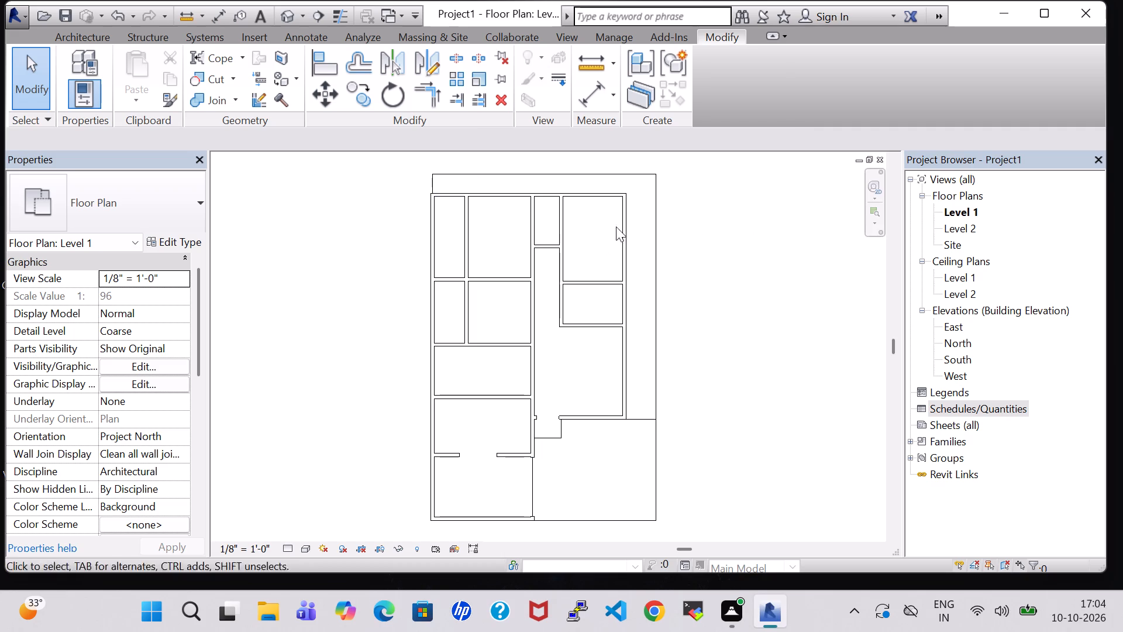
left_click(716, 238)
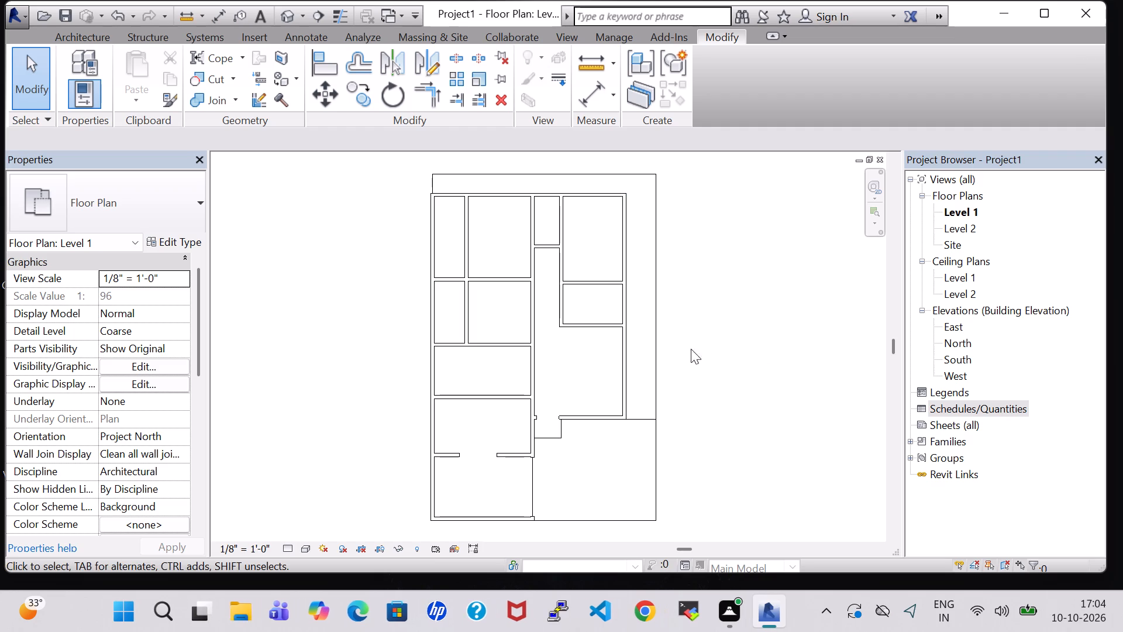
scroll(685, 348, "down", 1)
scroll(685, 349, "up", 2)
middle_click_drag(700, 376, 703, 389)
scroll(703, 389, "down", 1)
middle_click_drag(711, 389, 711, 373)
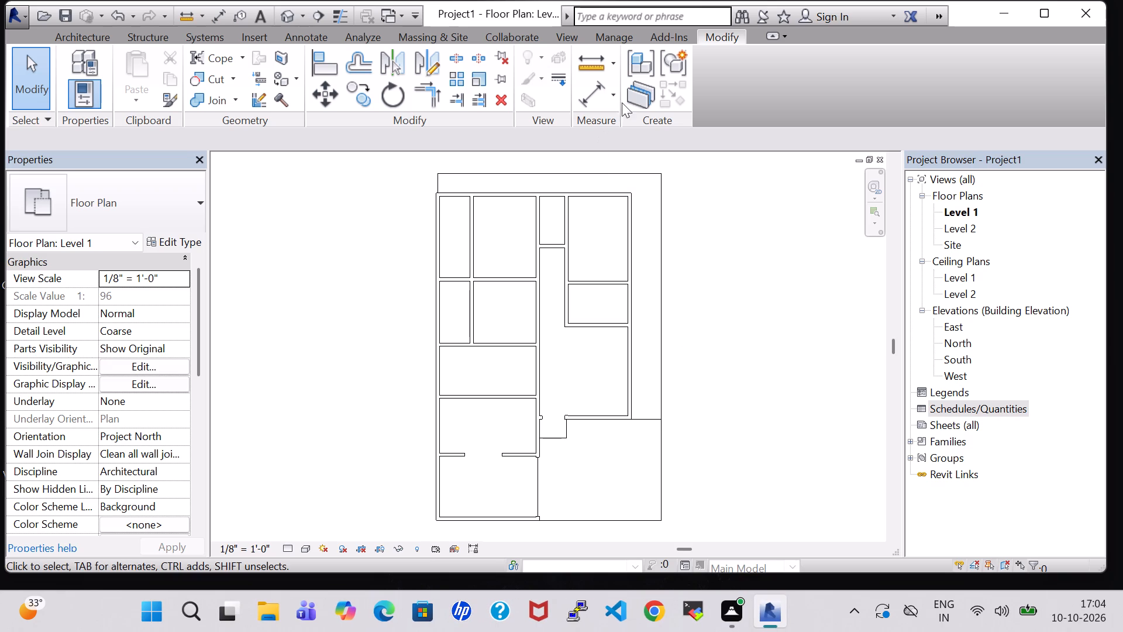
Place tagged rooms in the four northern spaces, the east room below them, the corridor with the southeast space, and the two second-row west rooms.
left_click(97, 35)
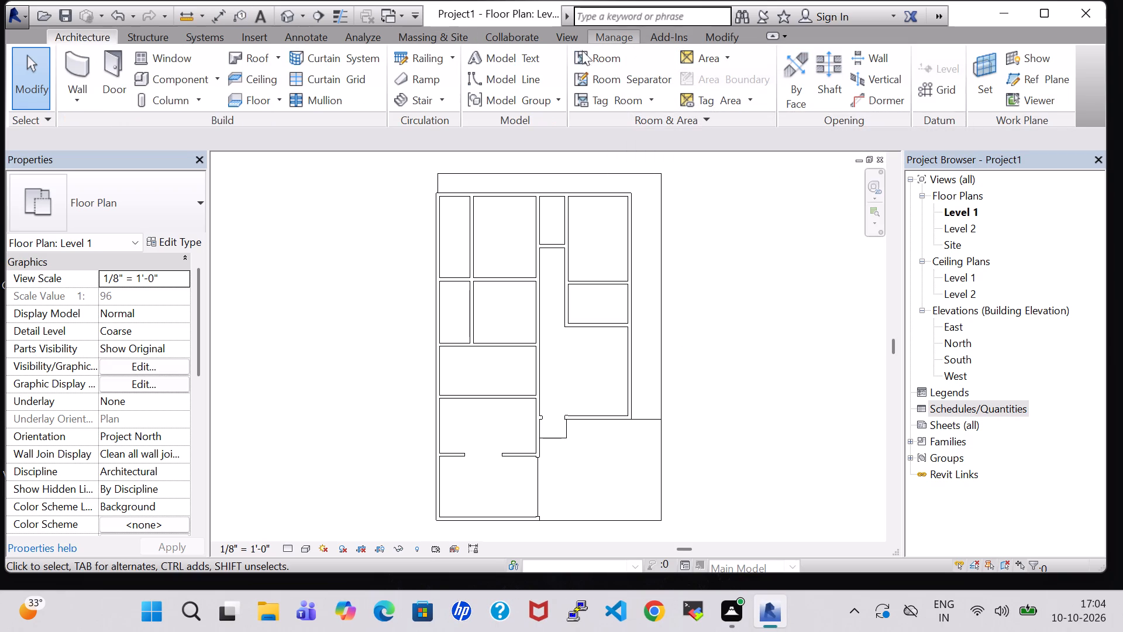
left_click(602, 57)
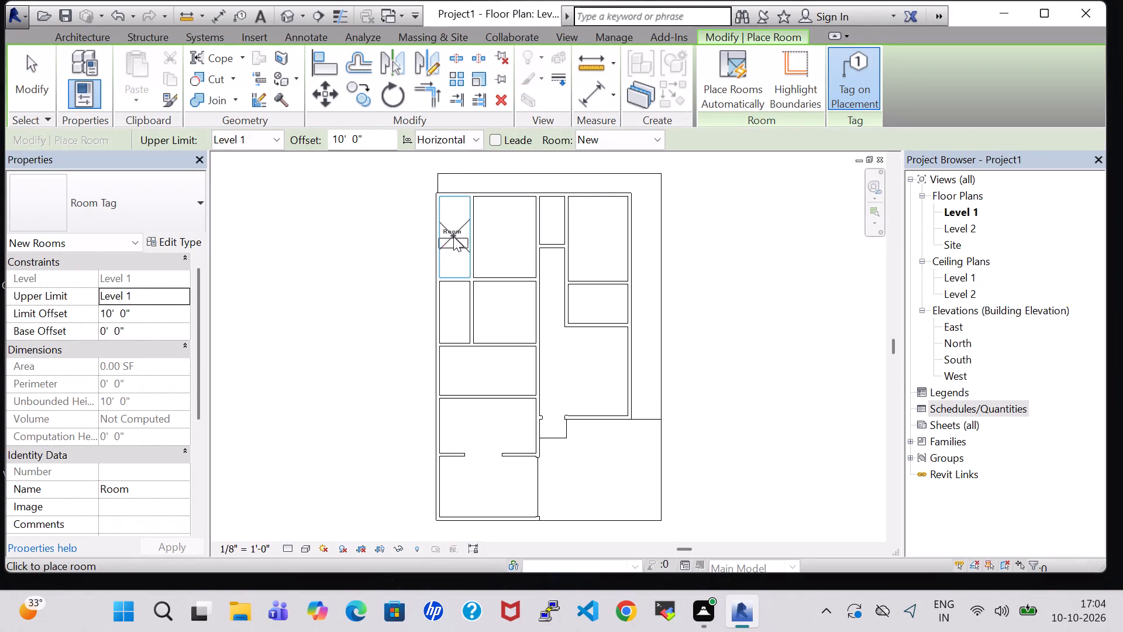
left_click(456, 240)
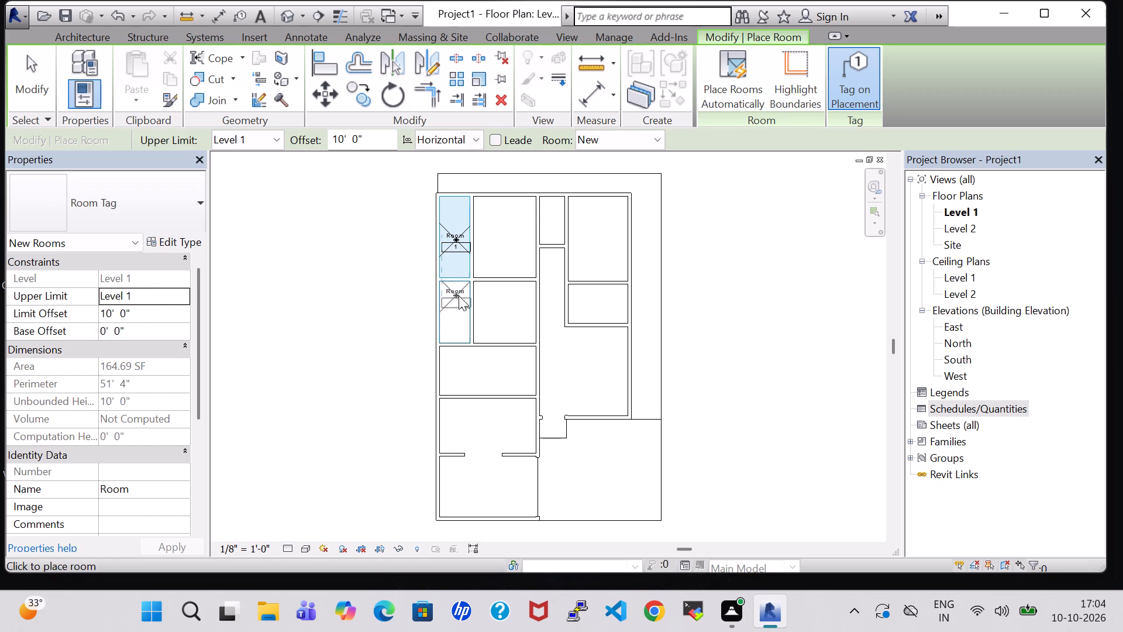
left_click(505, 238)
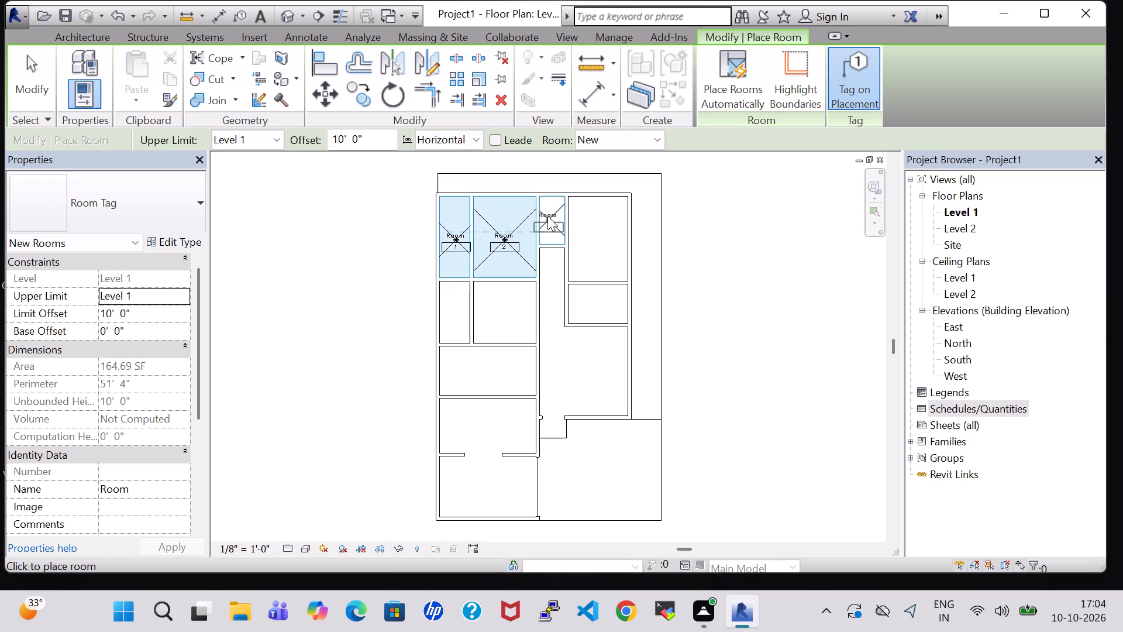
left_click(552, 219)
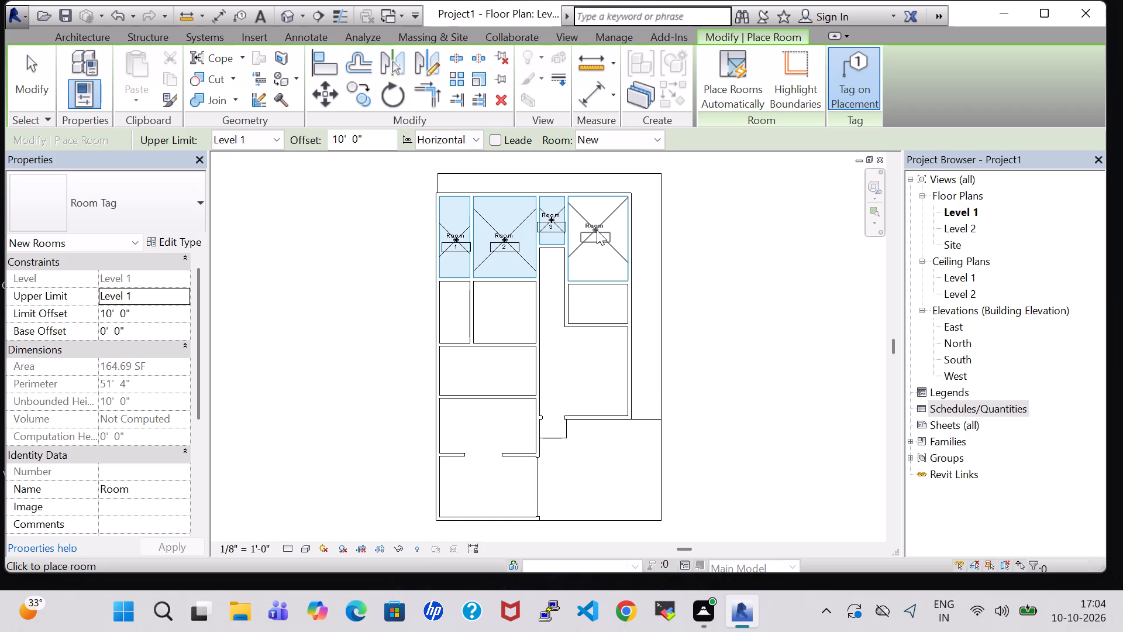
left_click(597, 230)
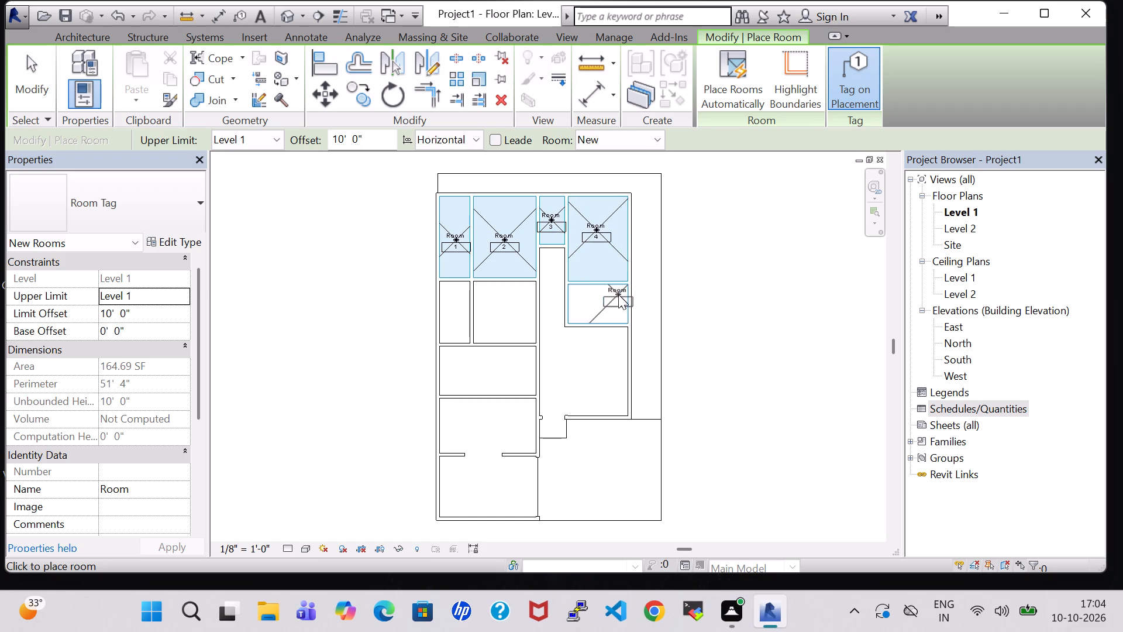
left_click(597, 305)
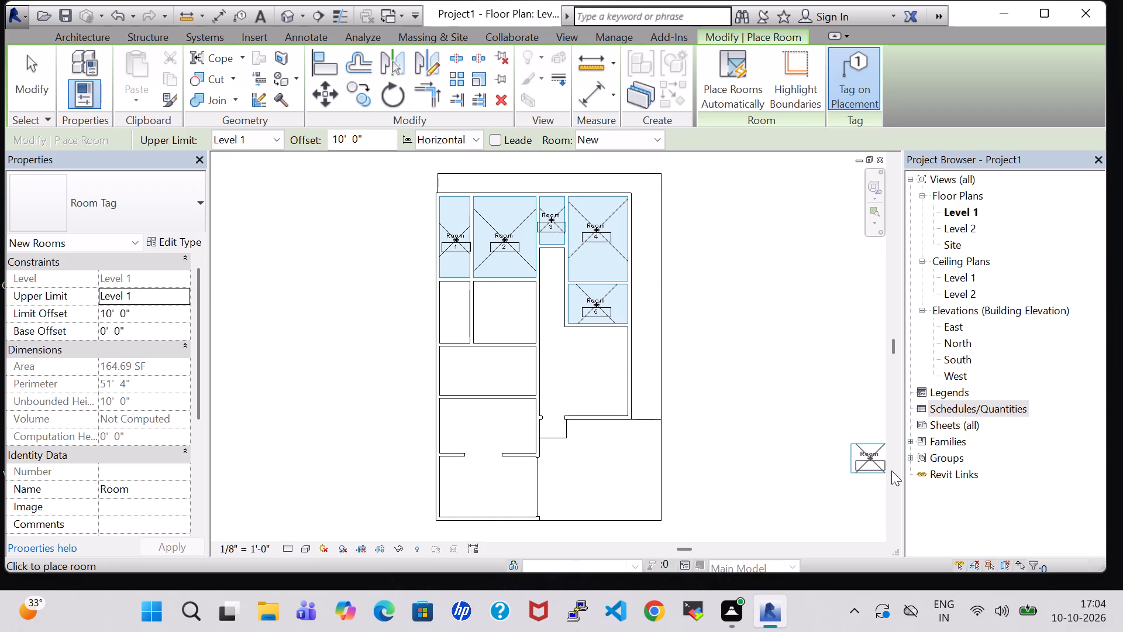
left_click(578, 379)
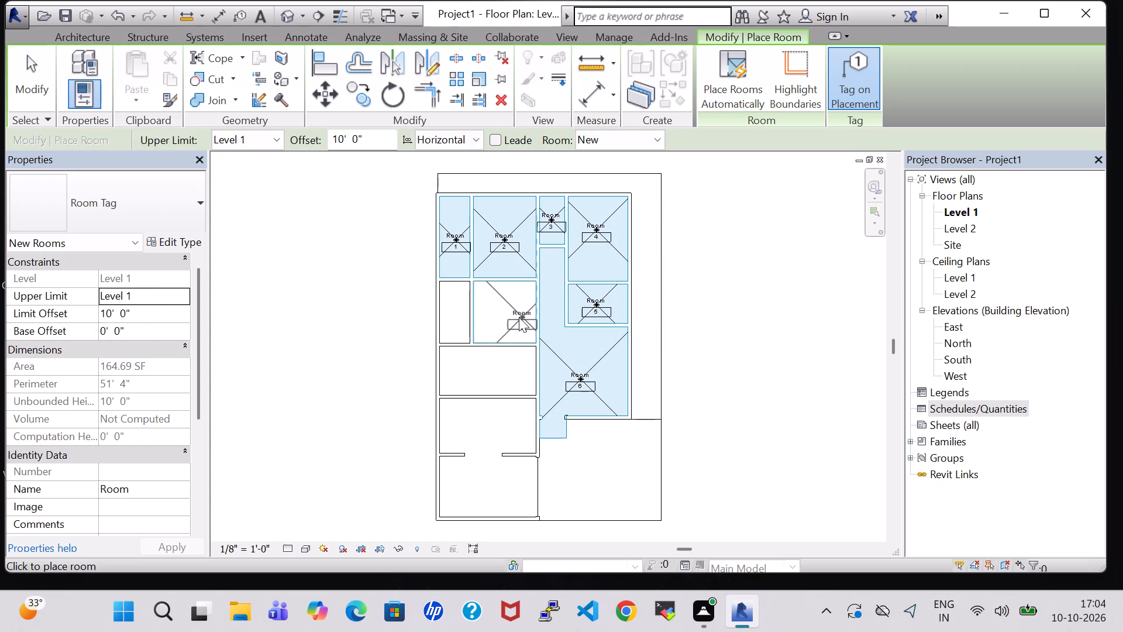
left_click(500, 307)
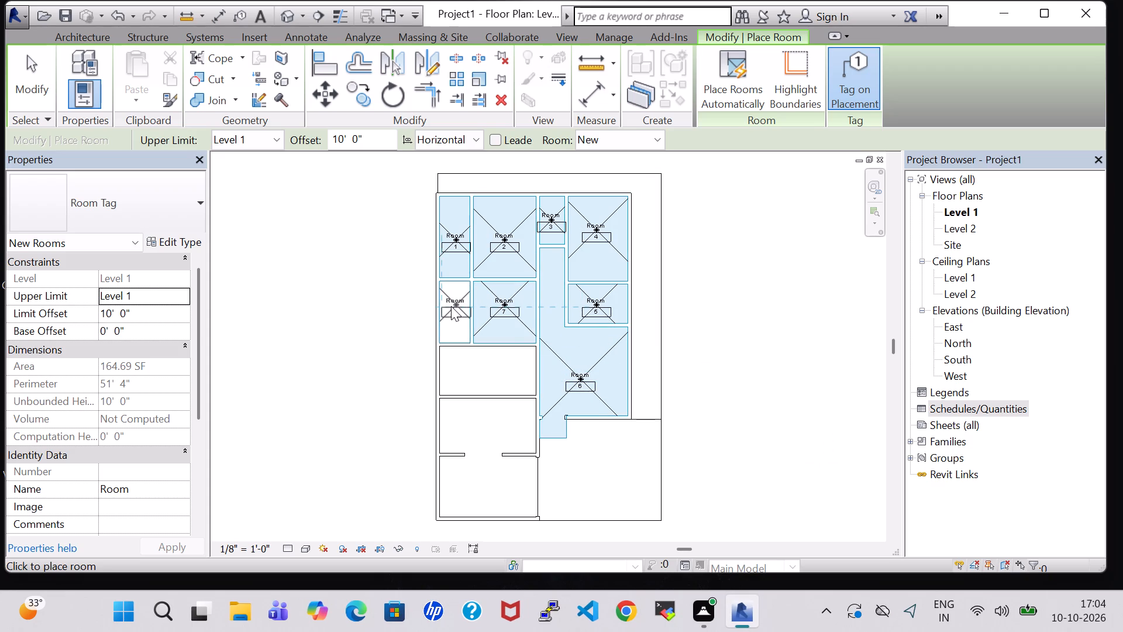
left_click(451, 306)
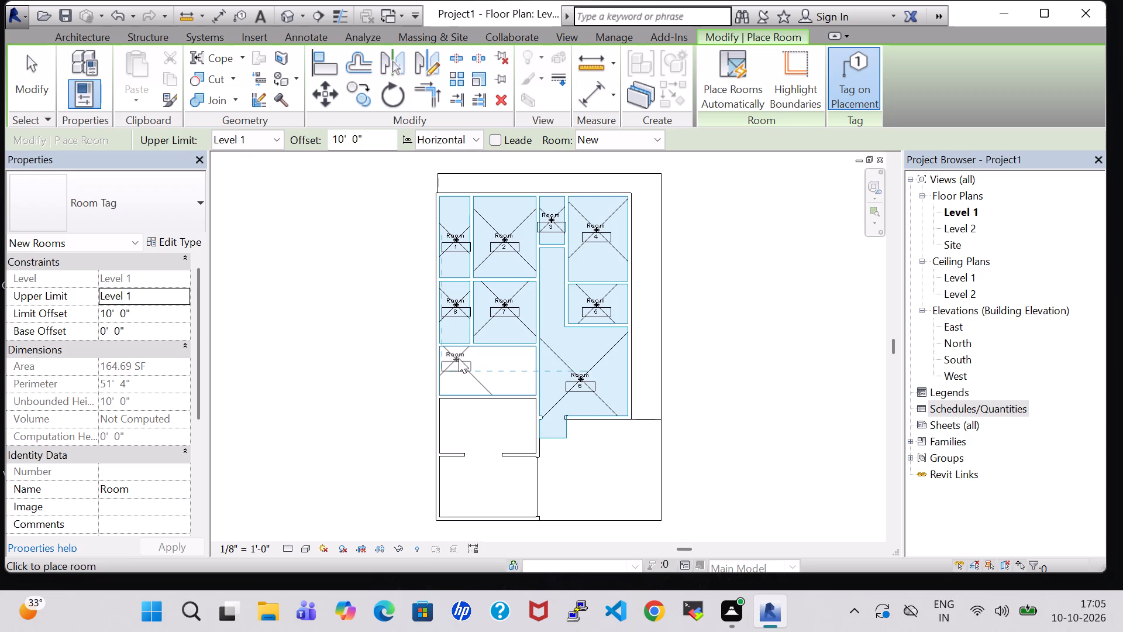
key("Escape")
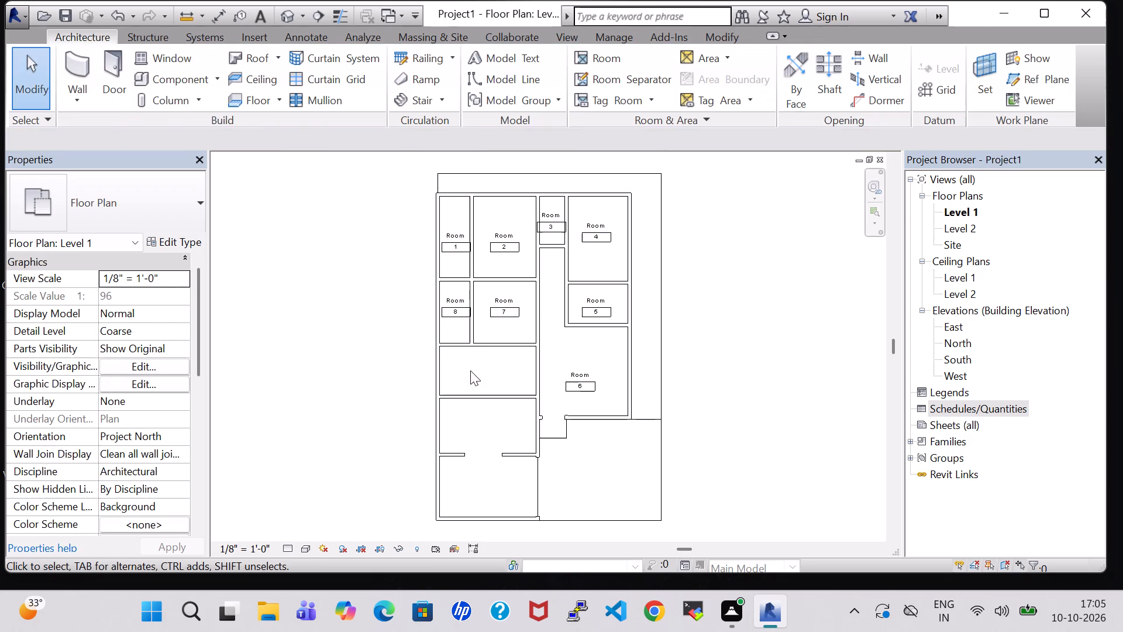
Draw a Generic - 8" wall continuing the partition between rooms 8 and 7 south across the untagged room directly below them.
left_click(72, 67)
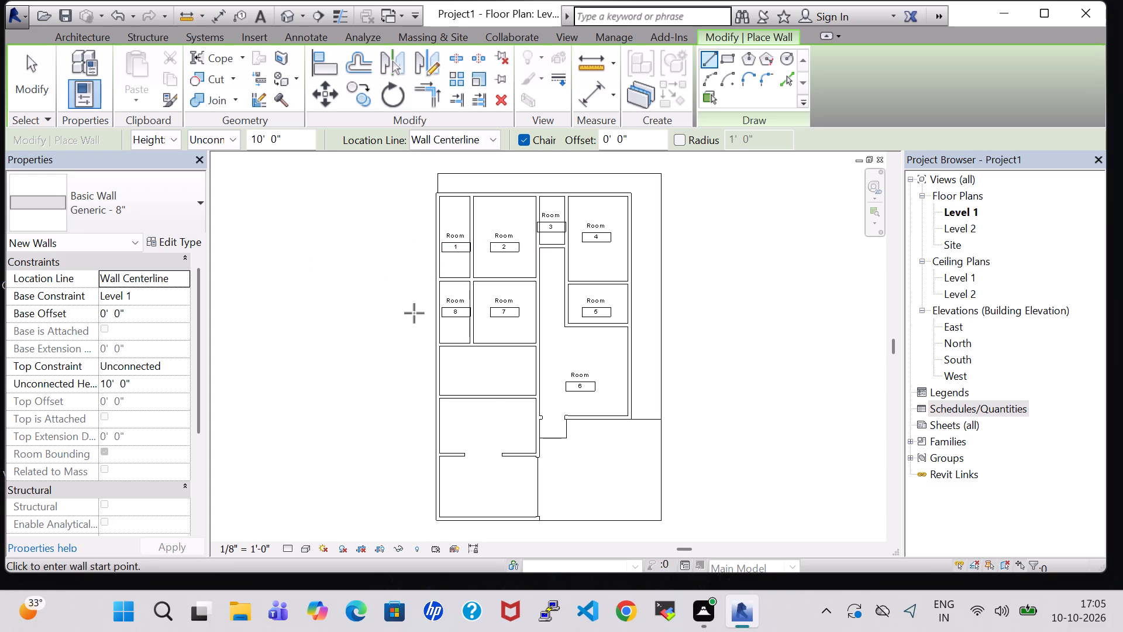
scroll(473, 399, "up", 2)
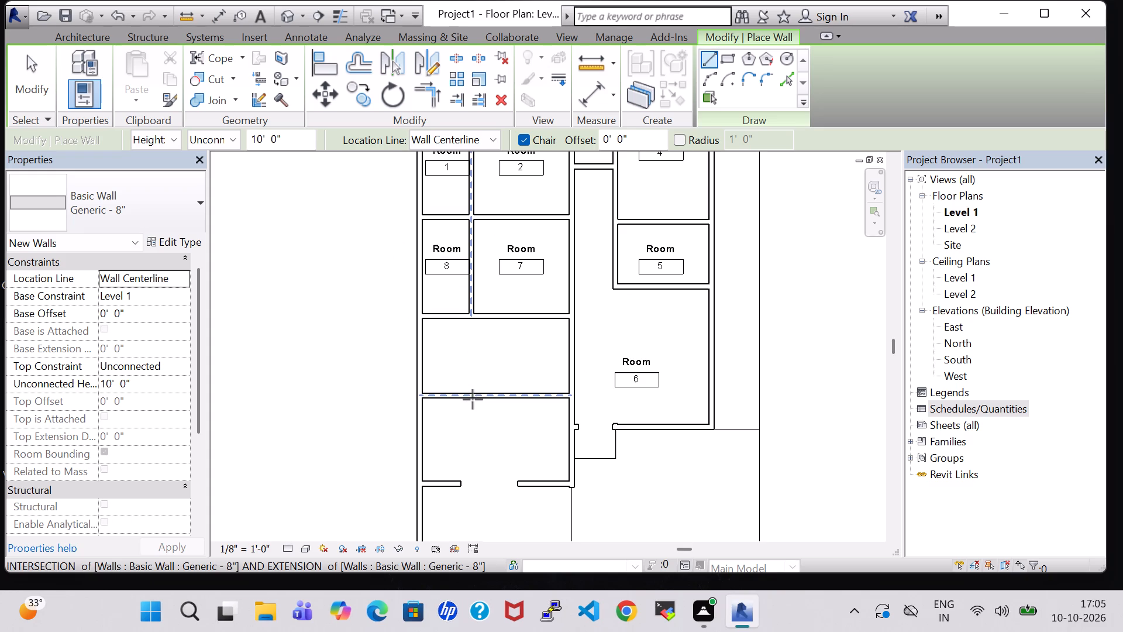
scroll(473, 399, "up", 1)
left_click(475, 396)
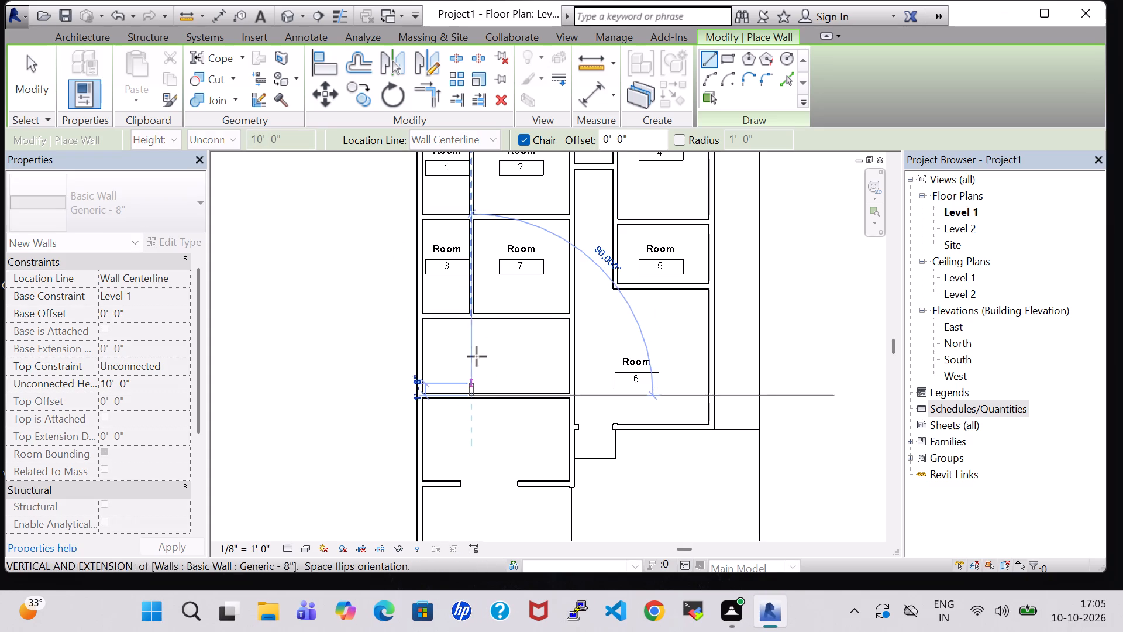
left_click(475, 321)
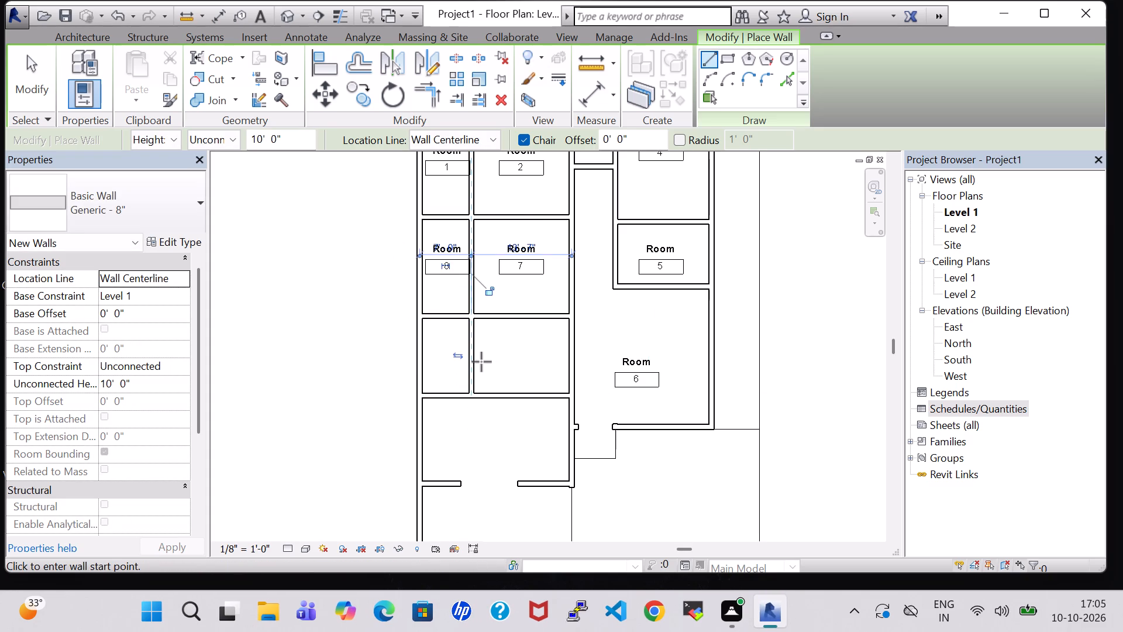
key("Escape")
key("Escape")
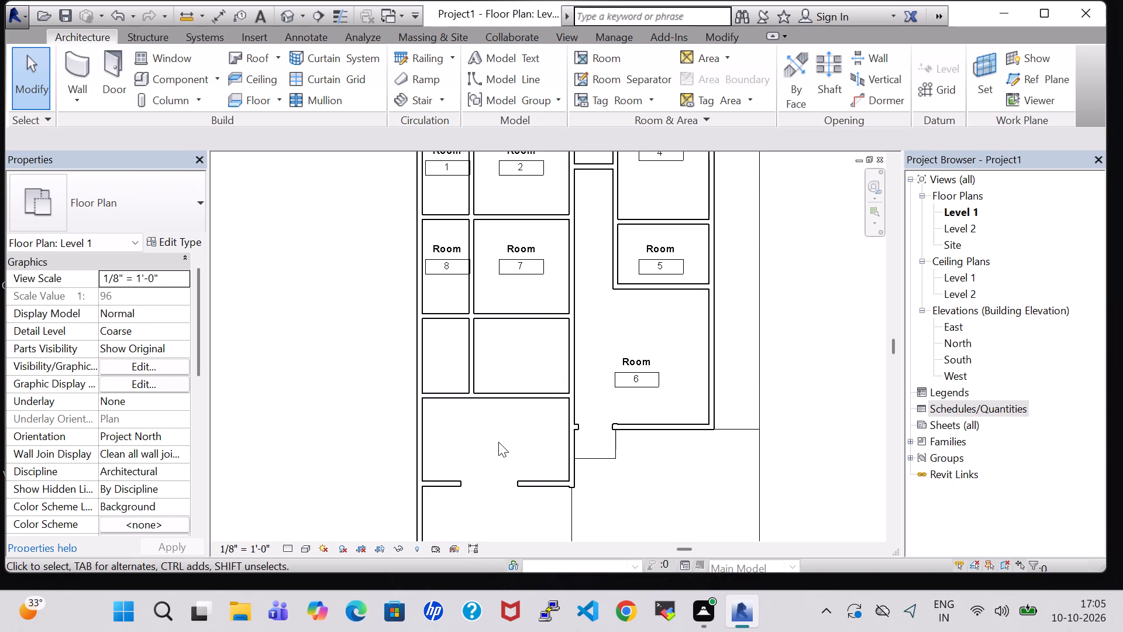
Split the corridor-side wall at both ends of the untagged room south of room 7 and delete the segment between the cuts.
scroll(498, 442, "down", 2)
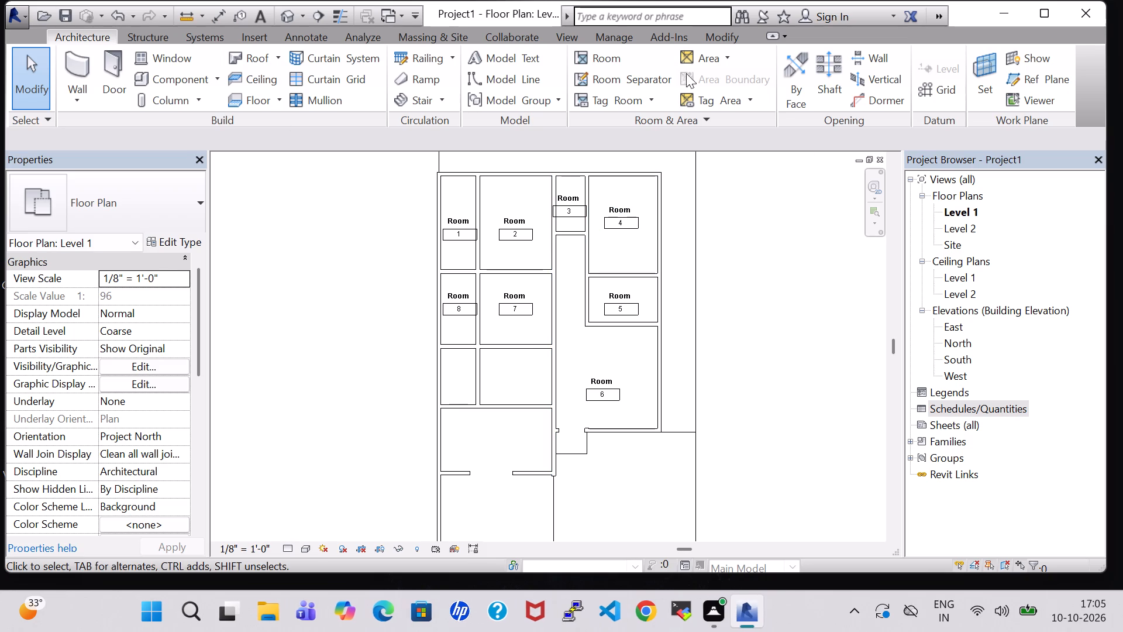
left_click(729, 37)
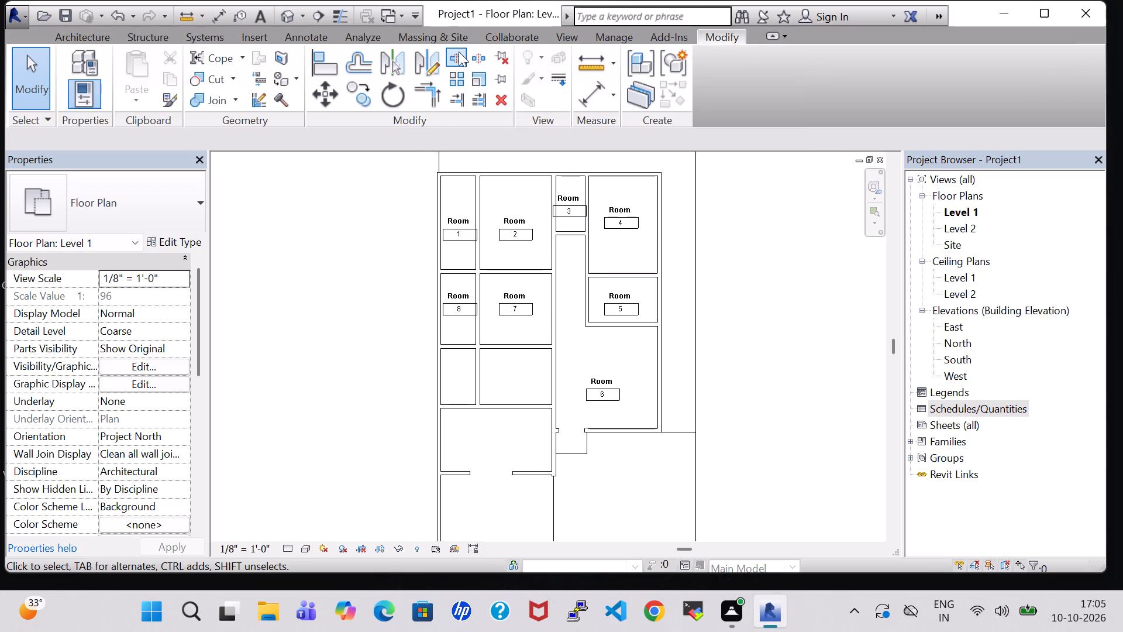
left_click(459, 51)
scroll(548, 383, "up", 7)
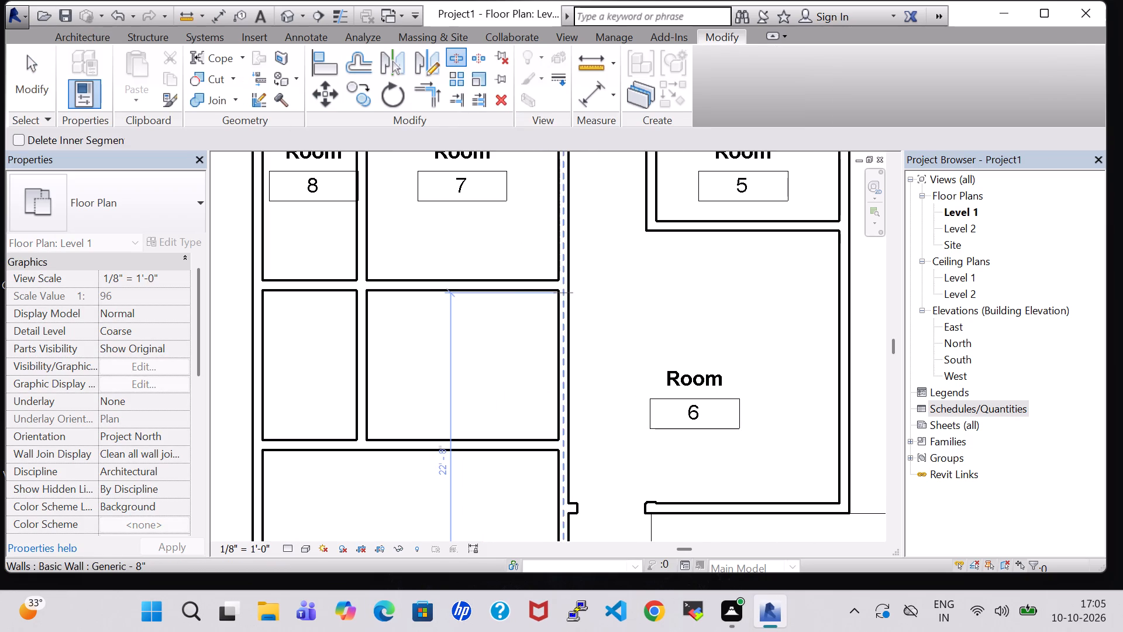
left_click(563, 293)
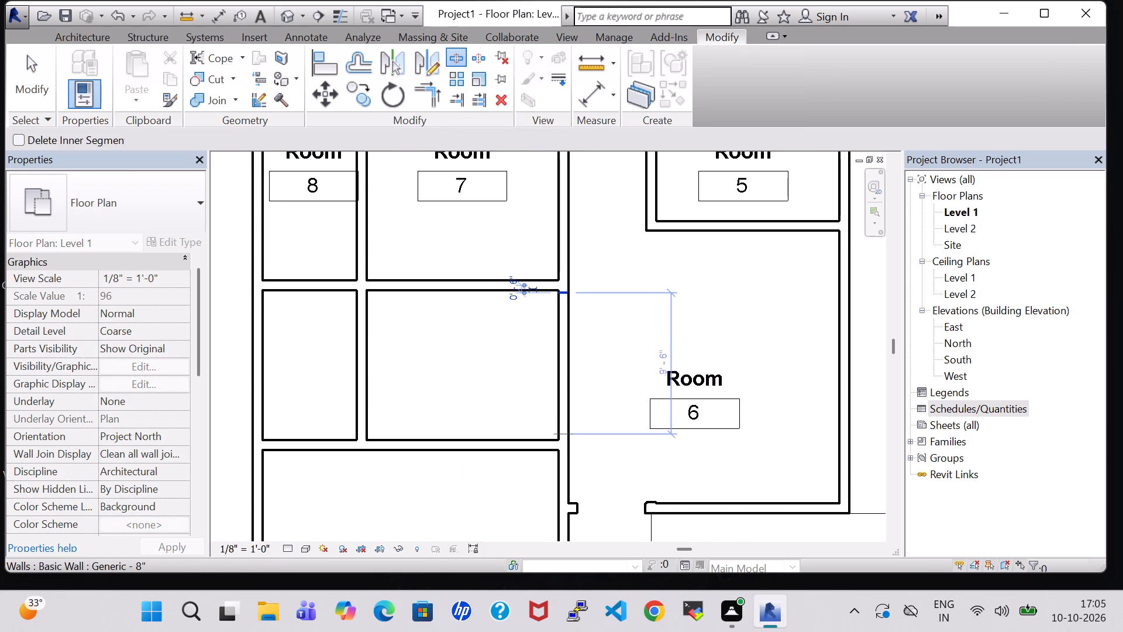
left_click(563, 438)
key("Escape")
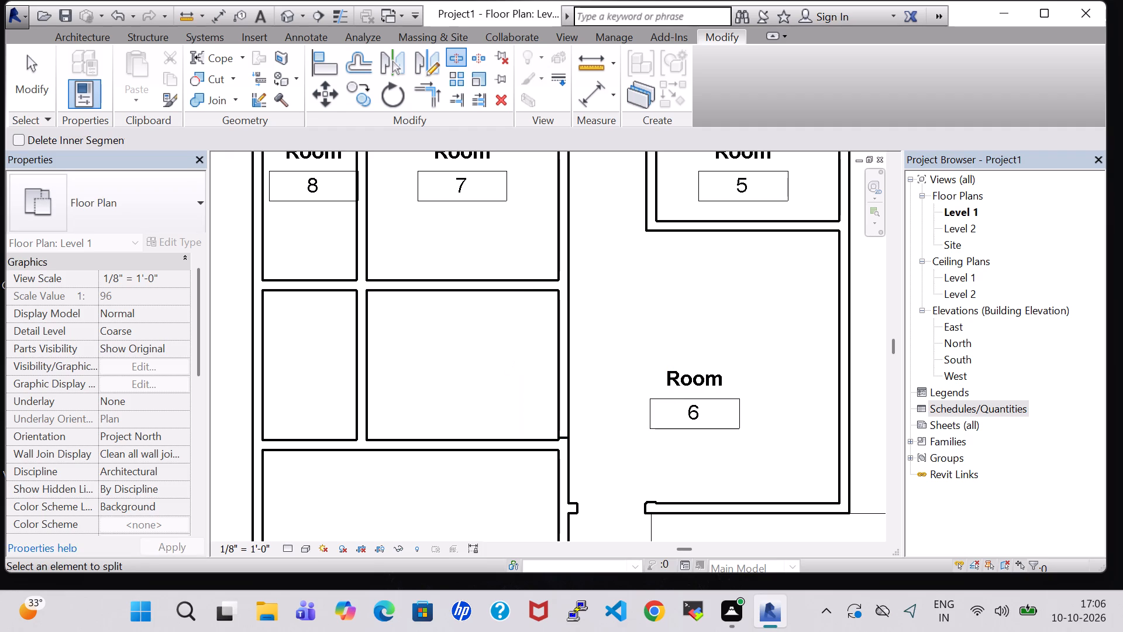
key("Escape")
left_click(567, 375)
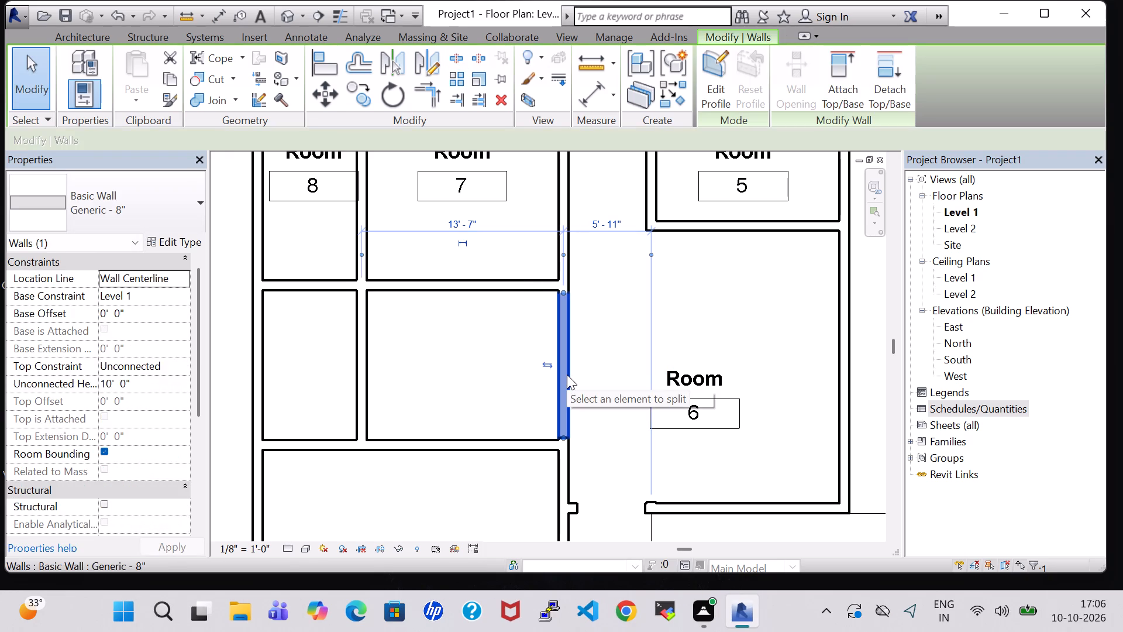
key("Delete")
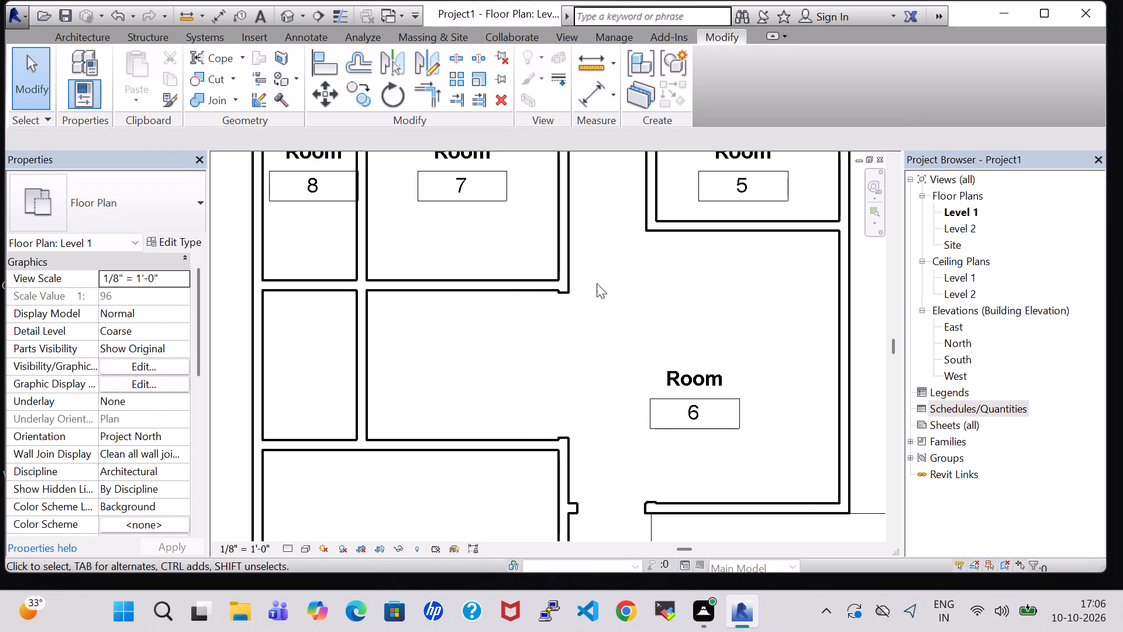
Nudge the cut end of the corridor wall beside room 7 slightly north to sit flush with the partition's south face.
left_click(566, 294)
key("Up")
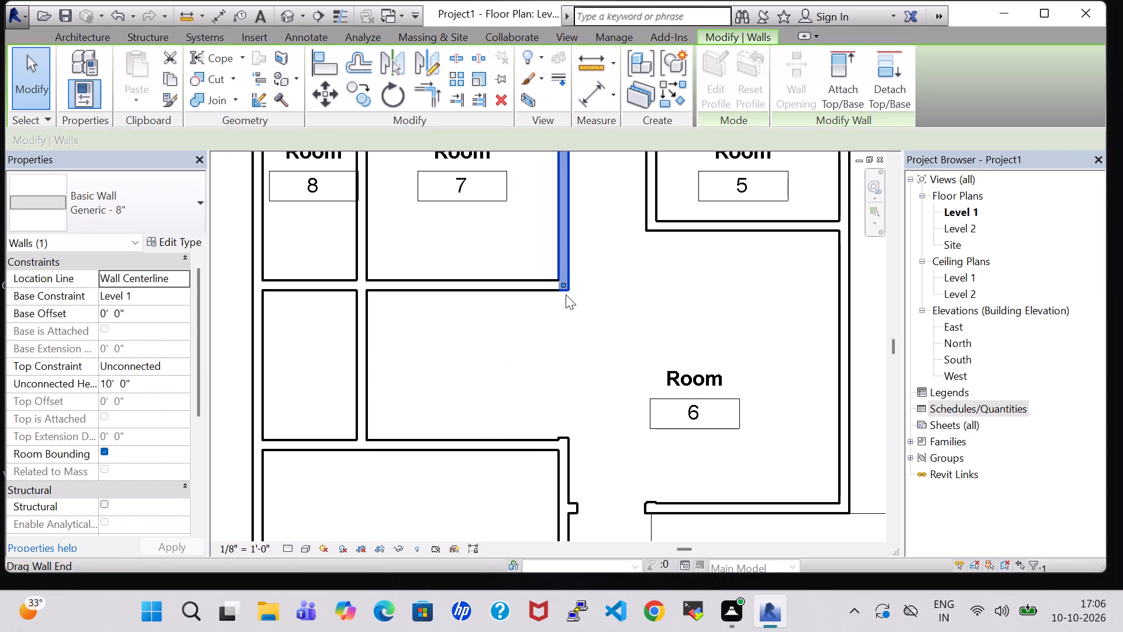
left_click(431, 374)
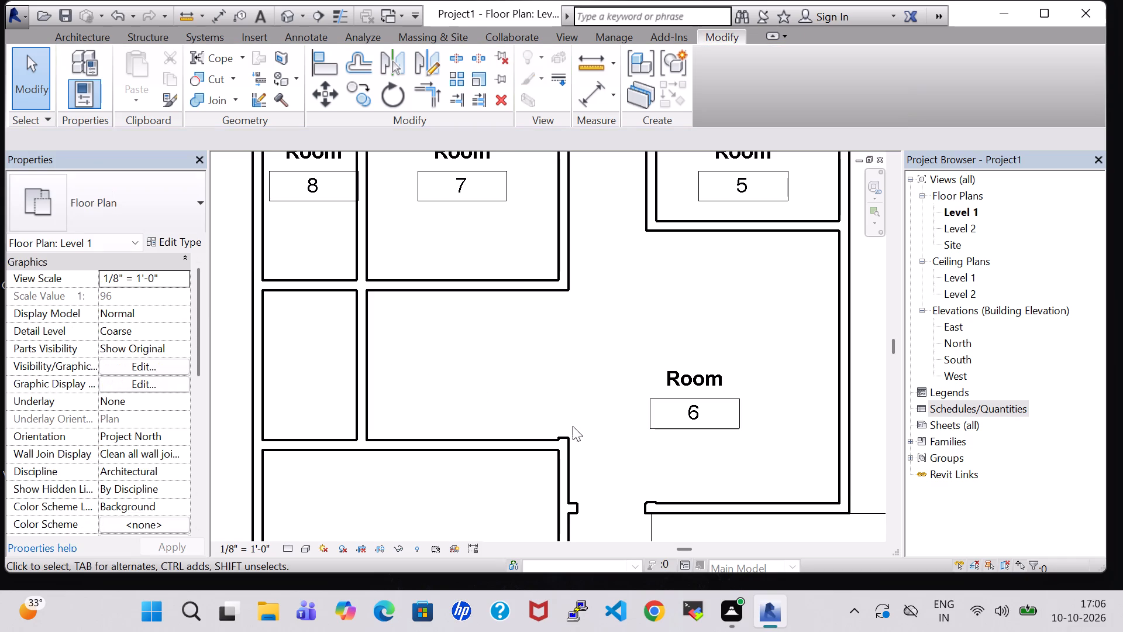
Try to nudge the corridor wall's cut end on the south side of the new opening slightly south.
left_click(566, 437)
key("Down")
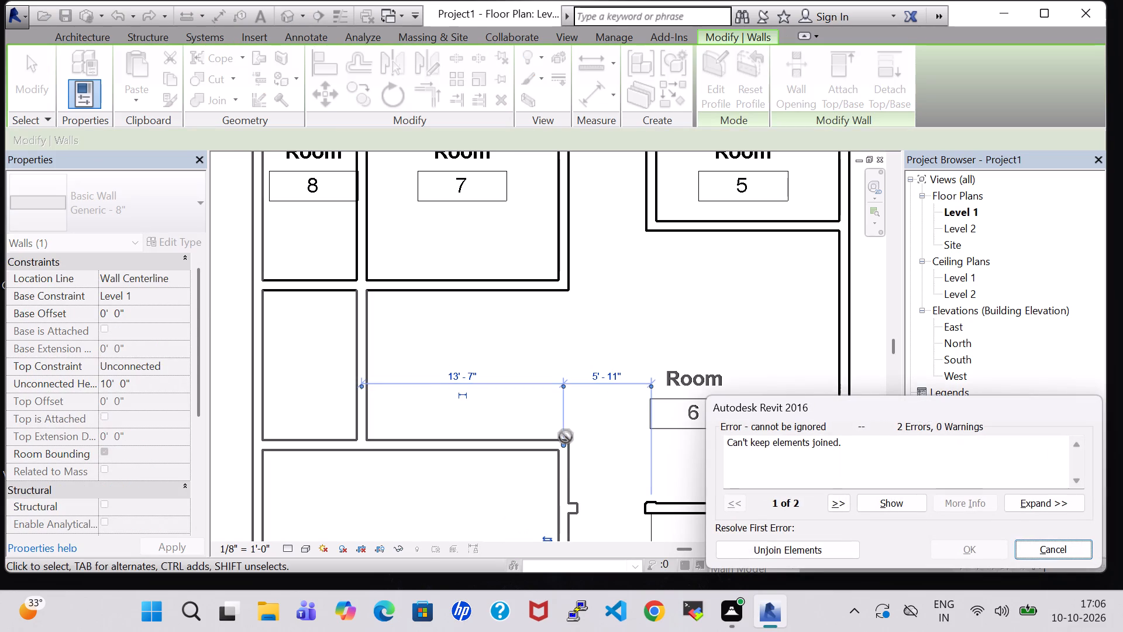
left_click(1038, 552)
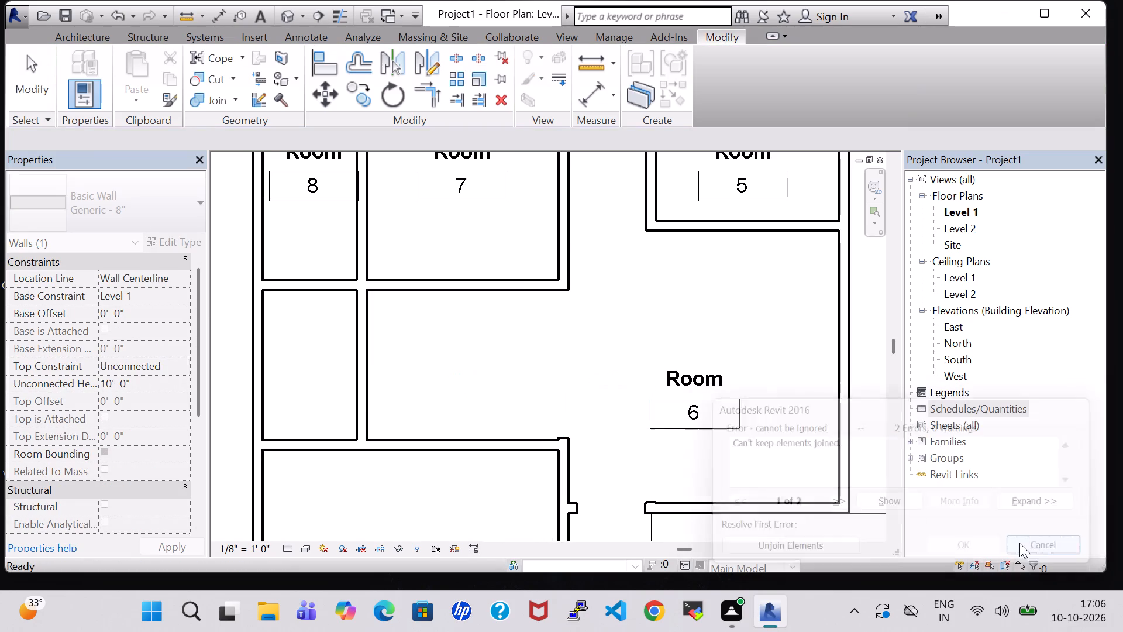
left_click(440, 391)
Review the revised Level 1 floor plan, including the room tags, the new partition and the opened corridor side.
scroll(453, 393, "down", 2)
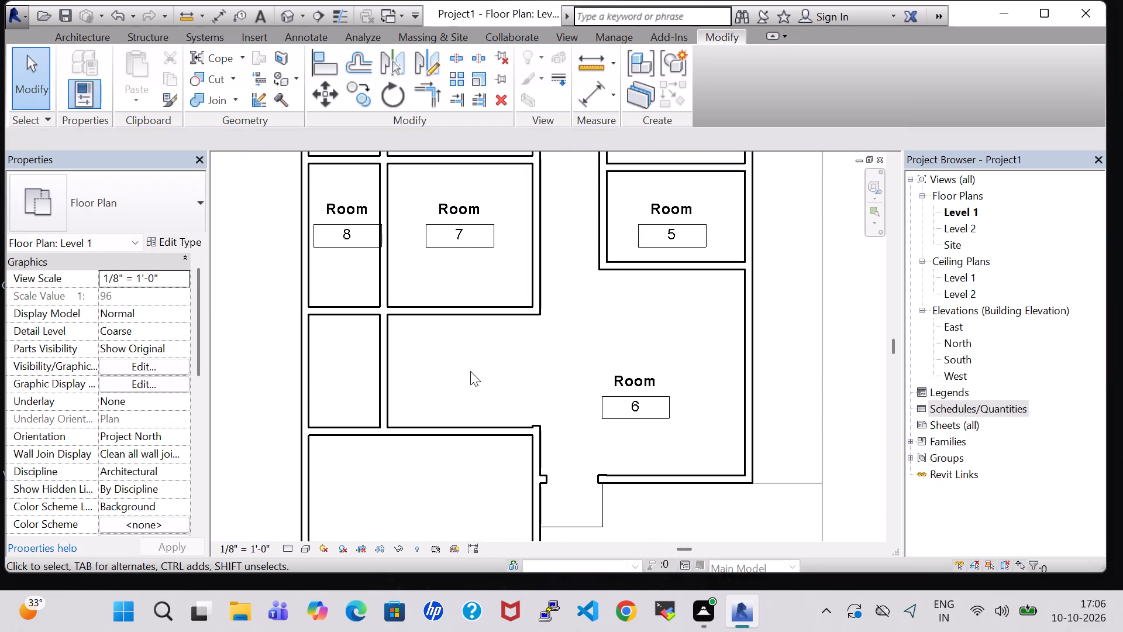
scroll(464, 367, "down", 2)
scroll(500, 314, "down", 1)
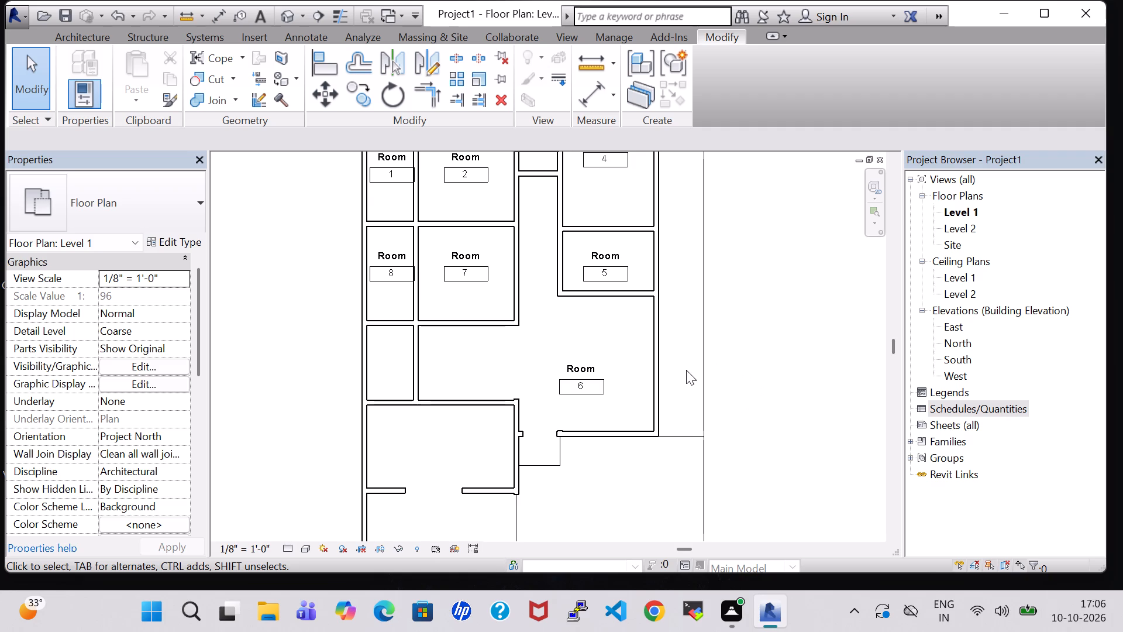
scroll(825, 409, "down", 1)
middle_click_drag(825, 409, 816, 400)
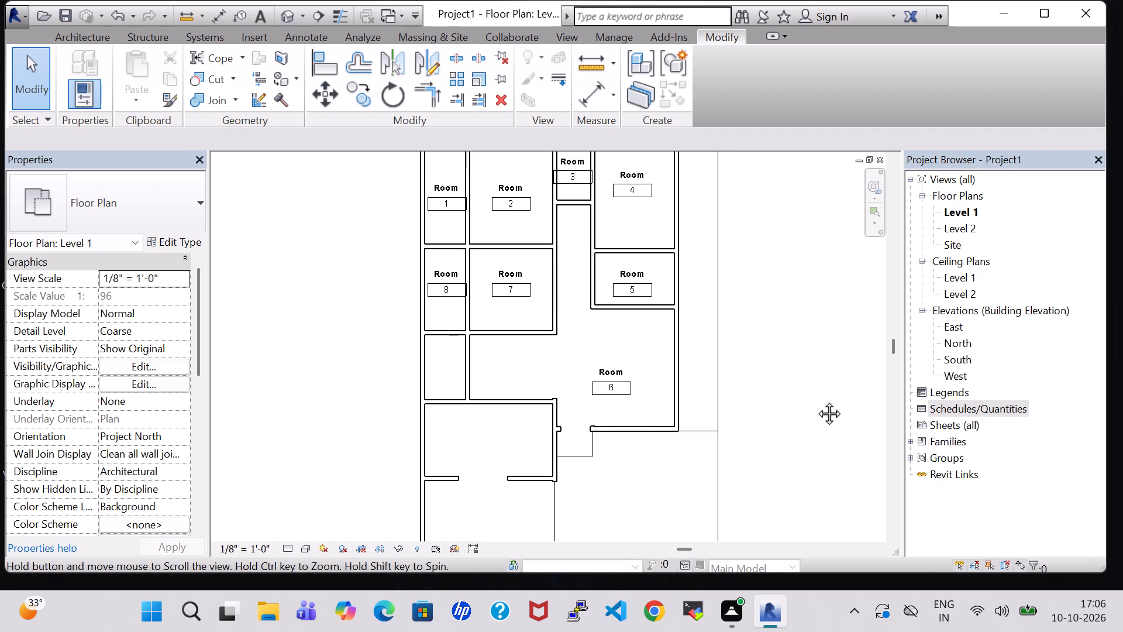
middle_click_drag(816, 400, 814, 400)
scroll(796, 362, "down", 1)
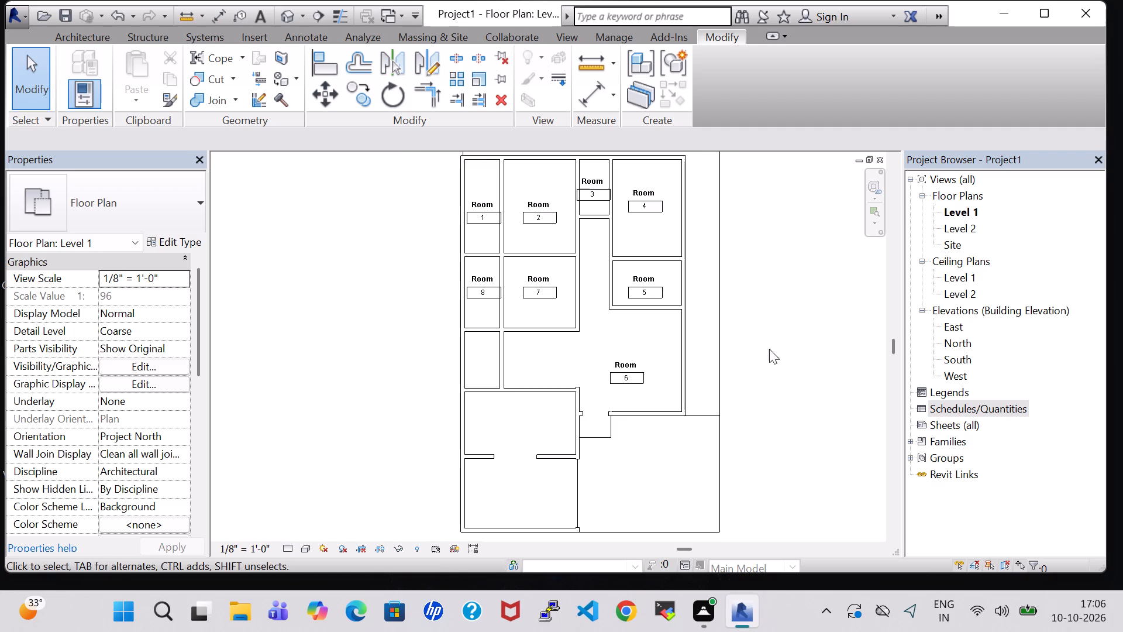
scroll(768, 342, "down", 2)
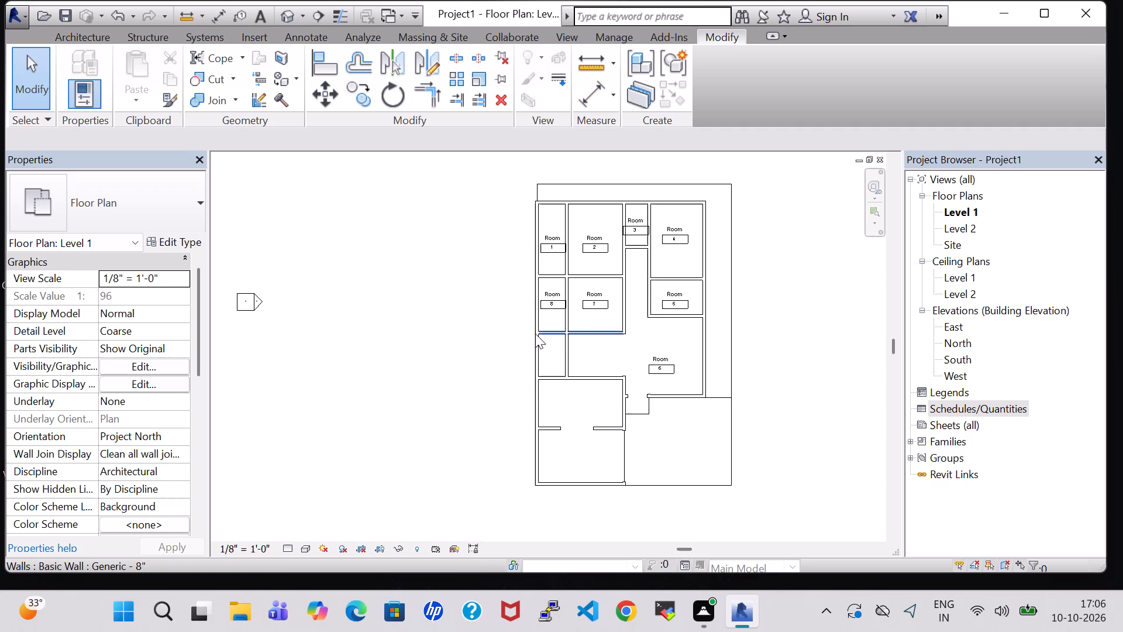
scroll(488, 250, "up", 3)
middle_click_drag(486, 250, 464, 287)
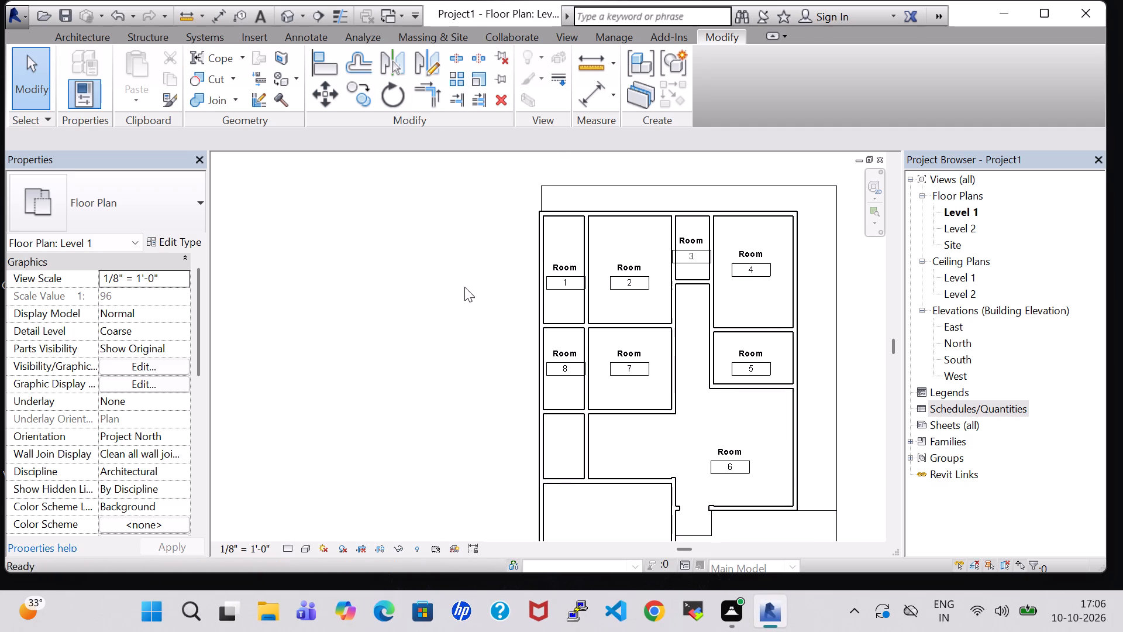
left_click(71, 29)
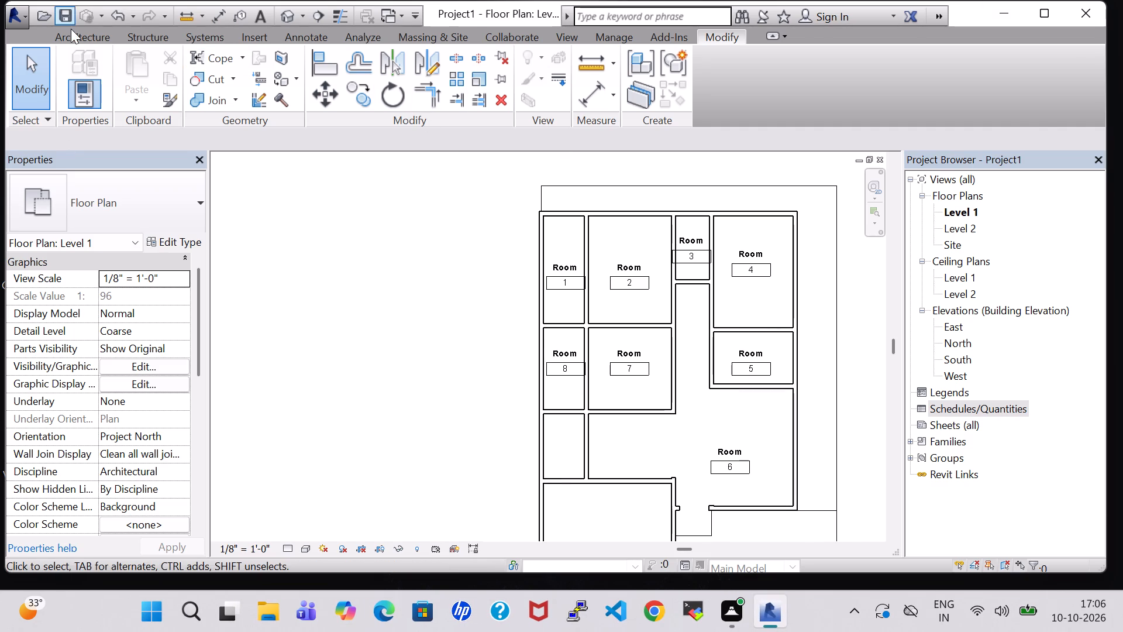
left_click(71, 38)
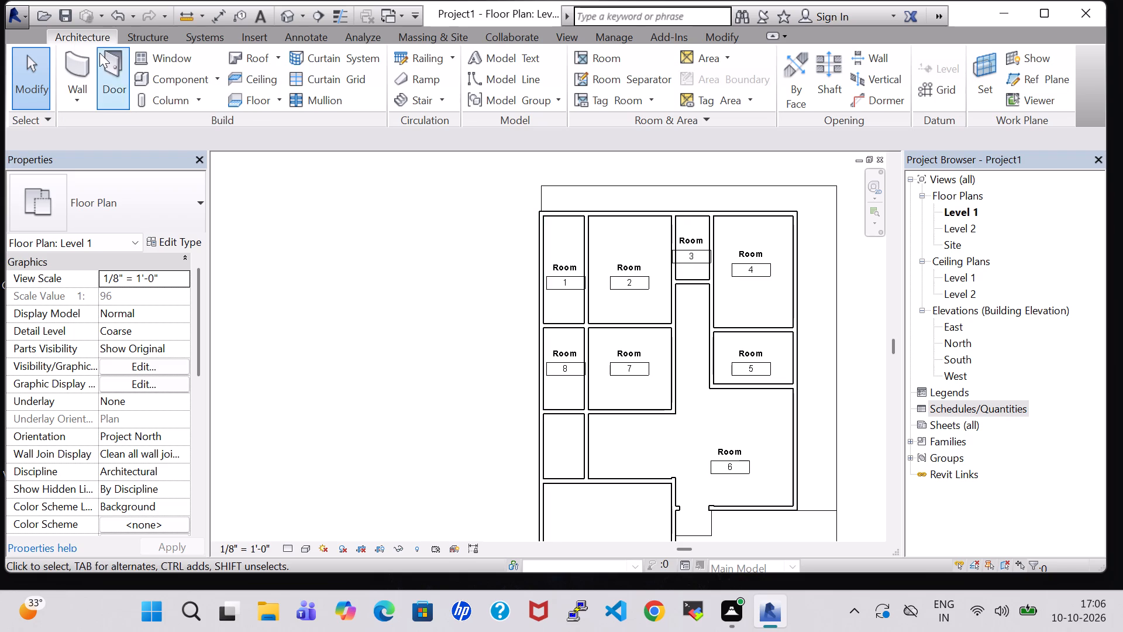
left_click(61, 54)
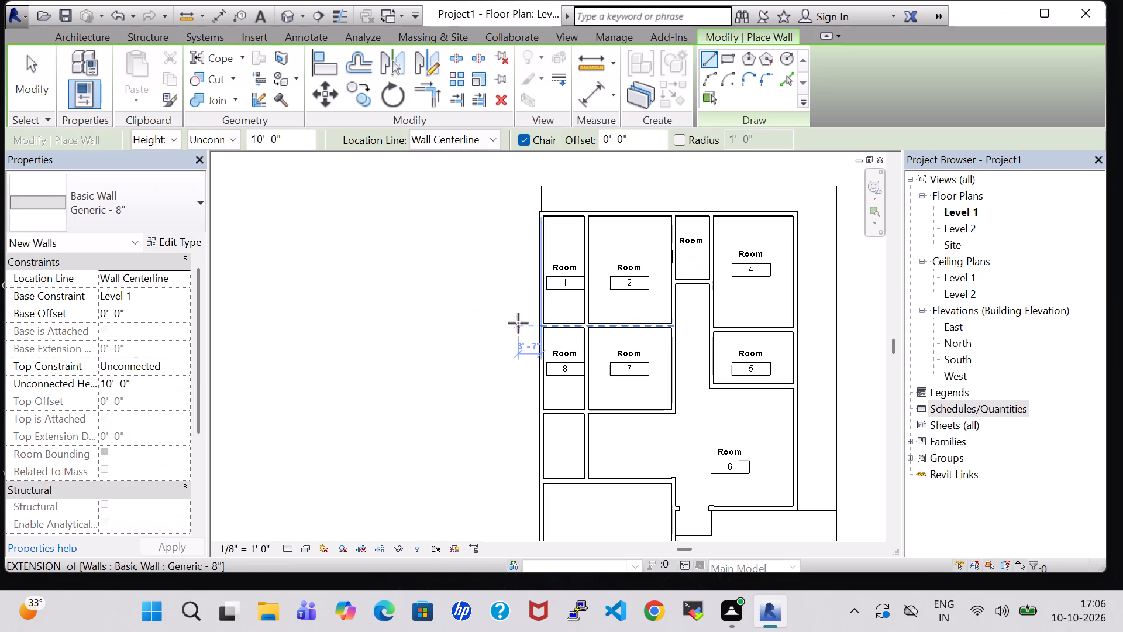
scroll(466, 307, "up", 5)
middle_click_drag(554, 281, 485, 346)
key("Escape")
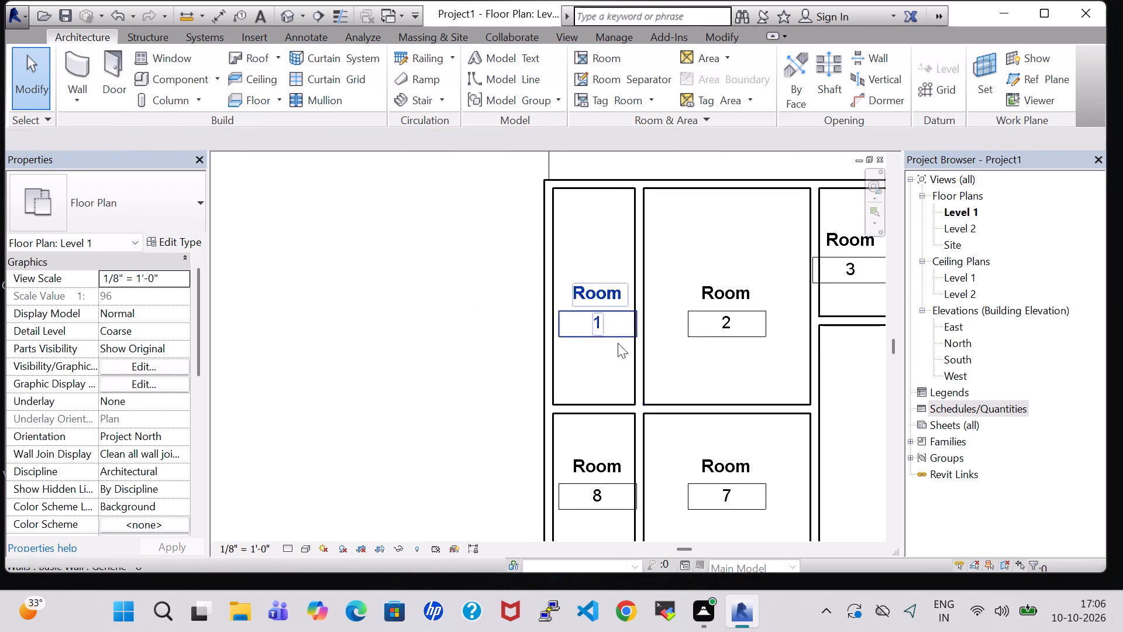
Nudge the tag of room 1 north within its room to clear space in the southern part.
left_click(611, 284)
key("Up")
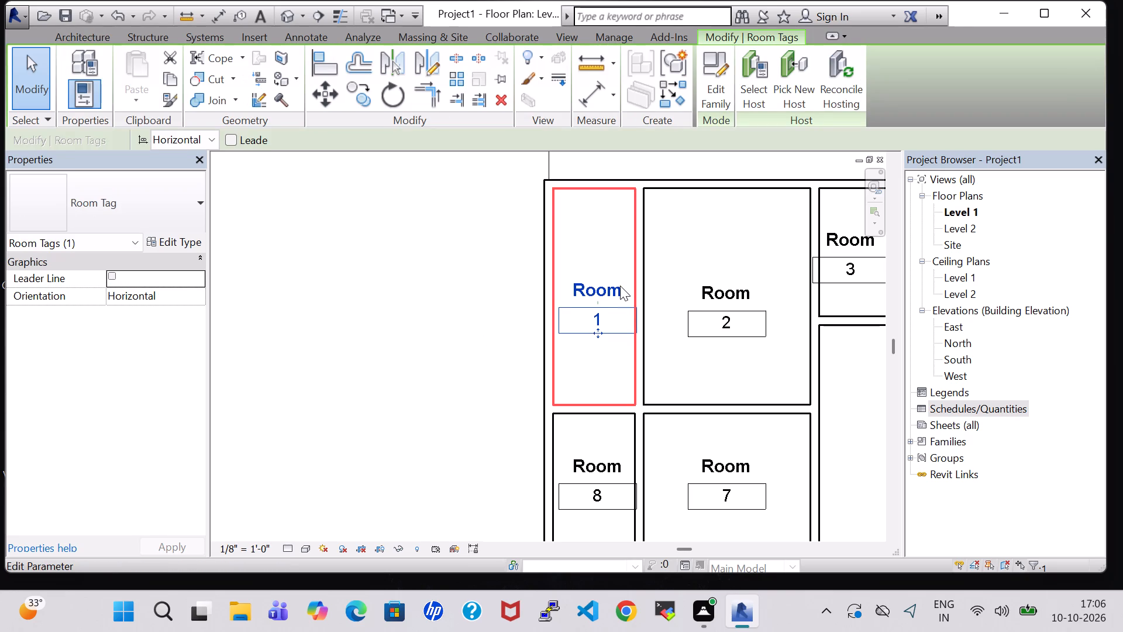
key("Up")
key("Up")
key("Up")
key("Up")
key("Up")
key("Up")
key("Up")
key("Up")
key("Up")
key("Up")
key("Up")
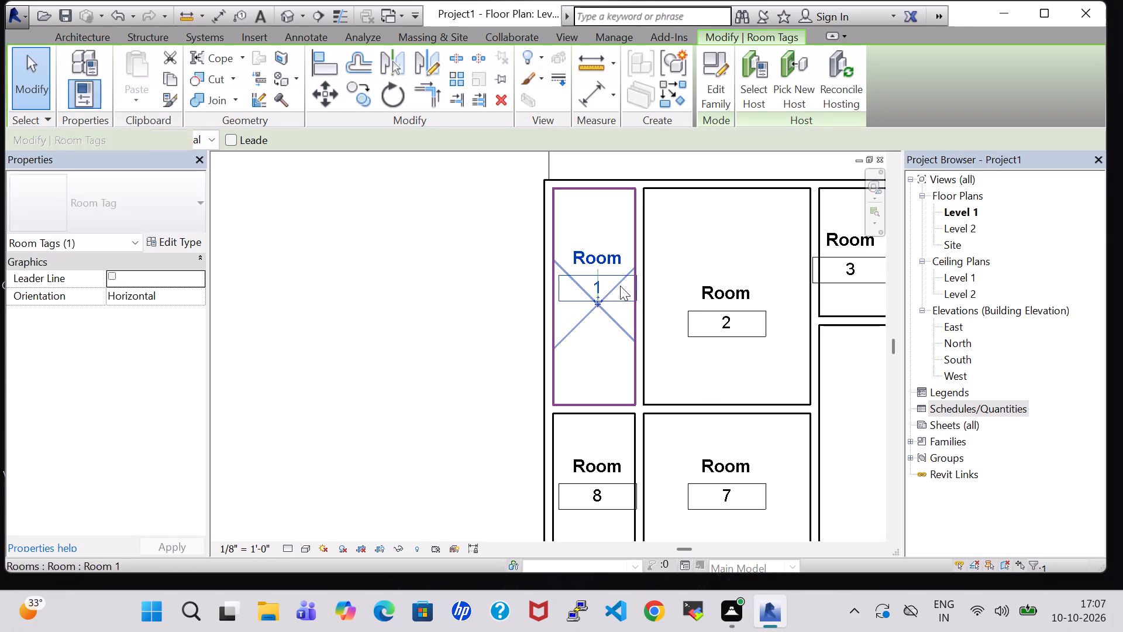
left_click(362, 309)
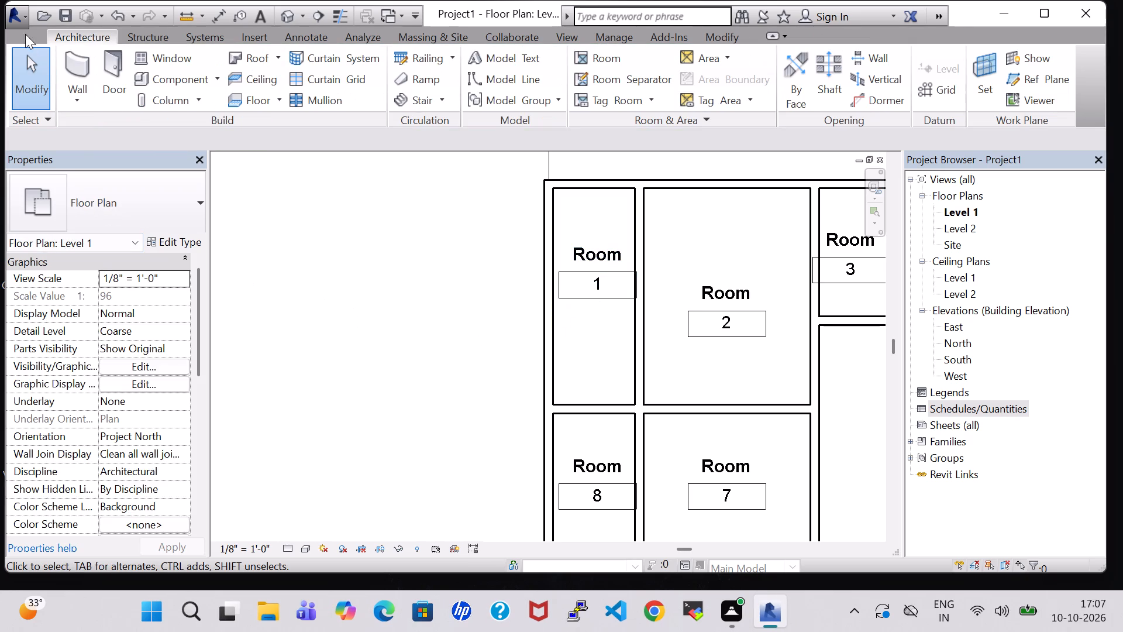
Draw a 10' high Generic - 8" wall across room 1 south of its tag, about 5'-7" north of the wall shared with room 8.
left_click(74, 64)
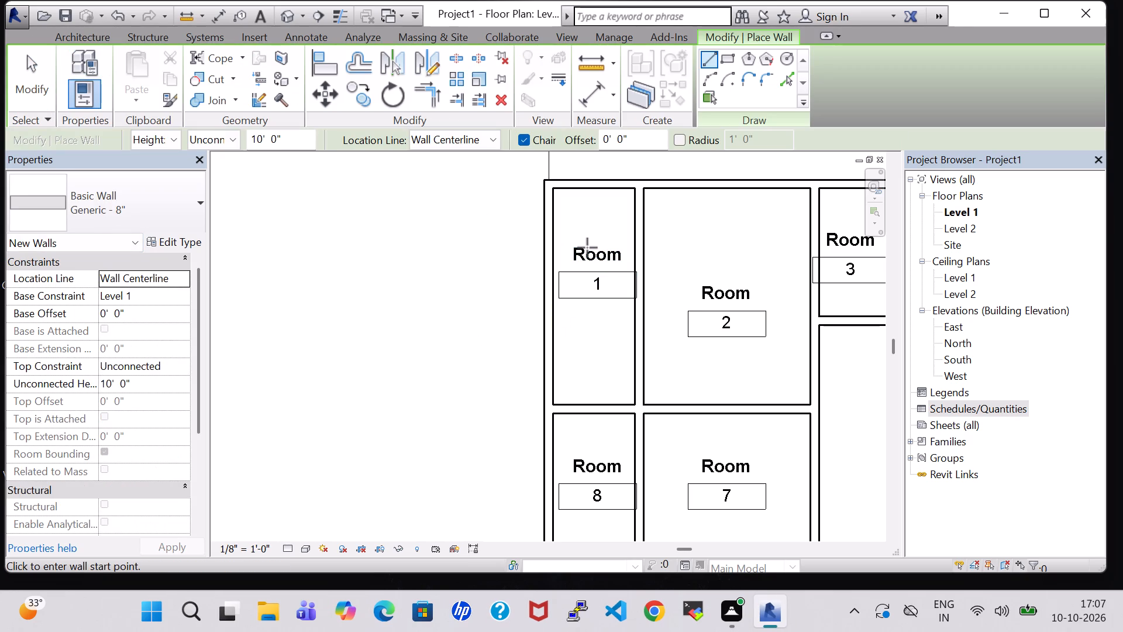
left_click(546, 336)
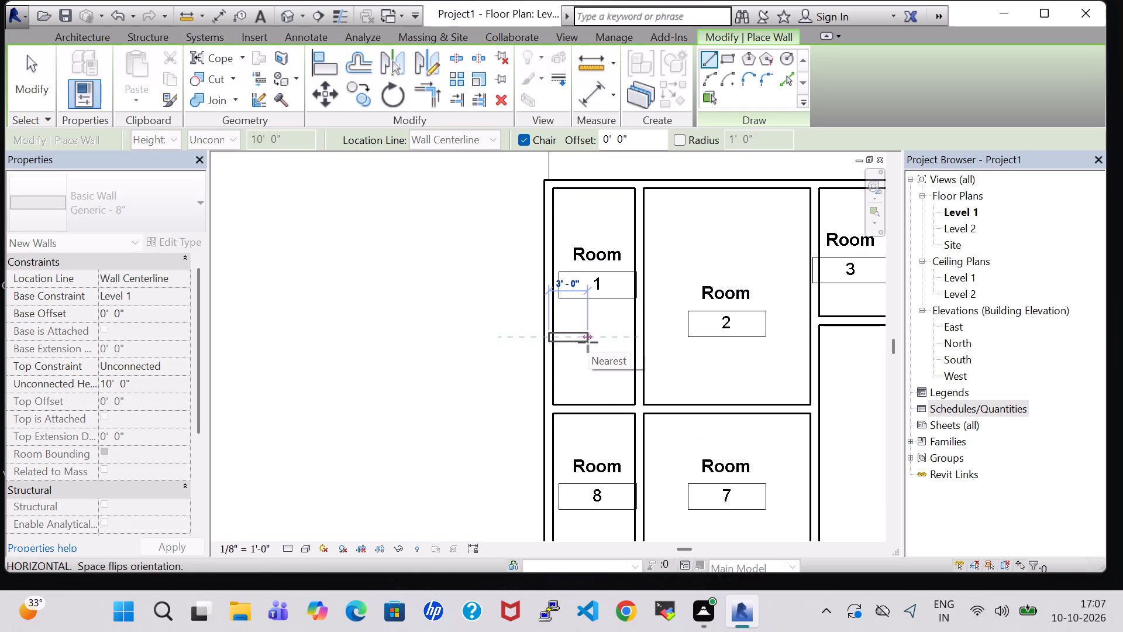
left_click(643, 339)
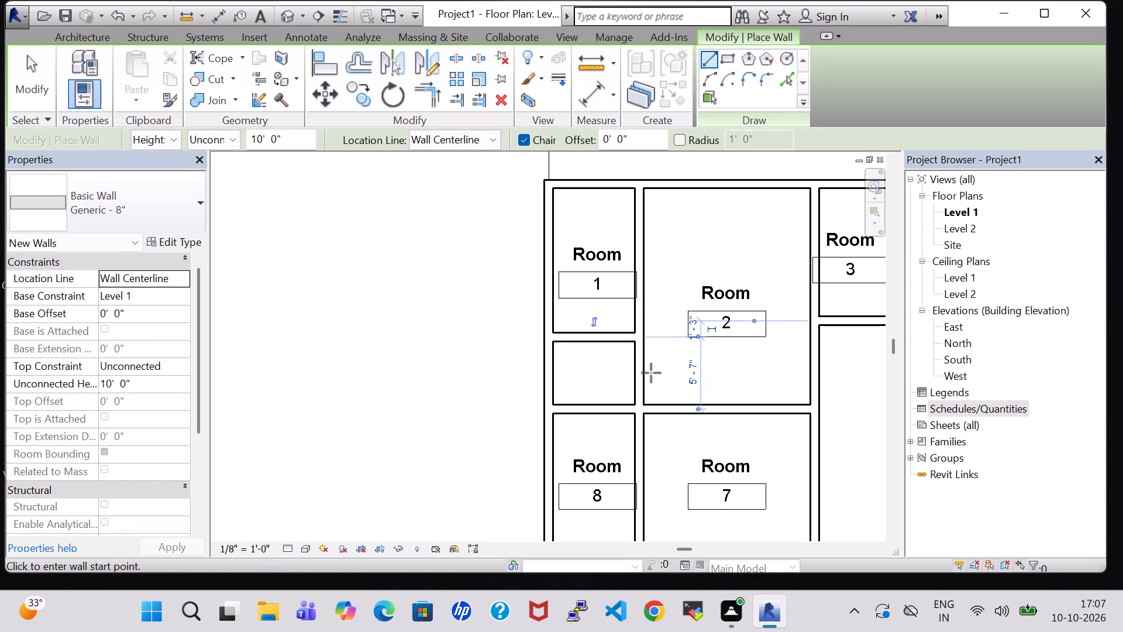
scroll(651, 373, "down", 2)
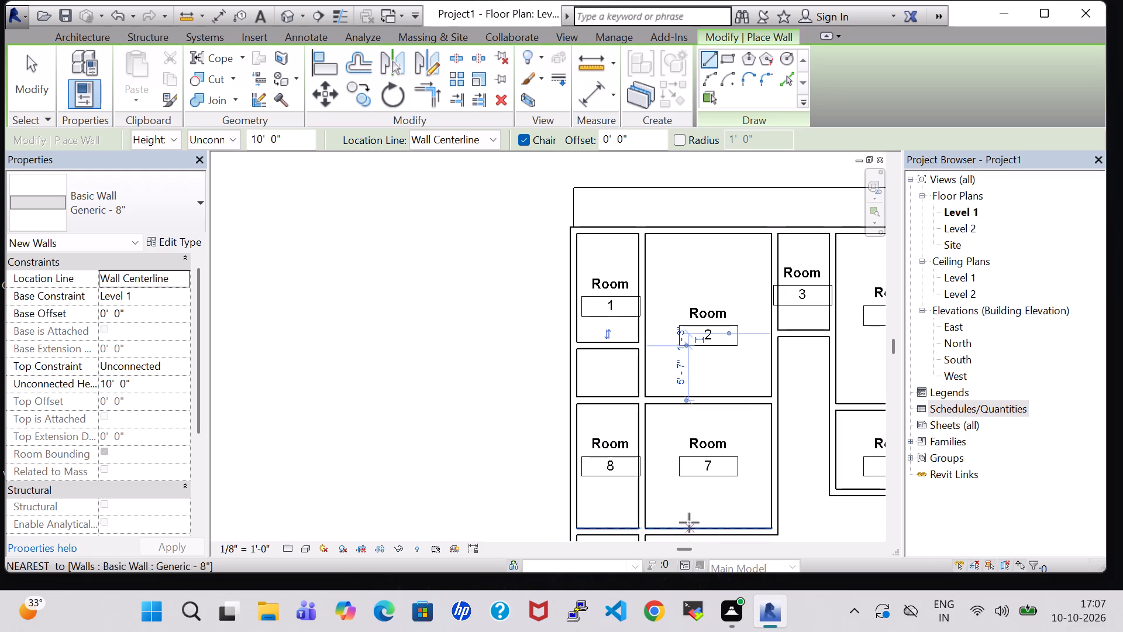
key("Escape")
key("Escape")
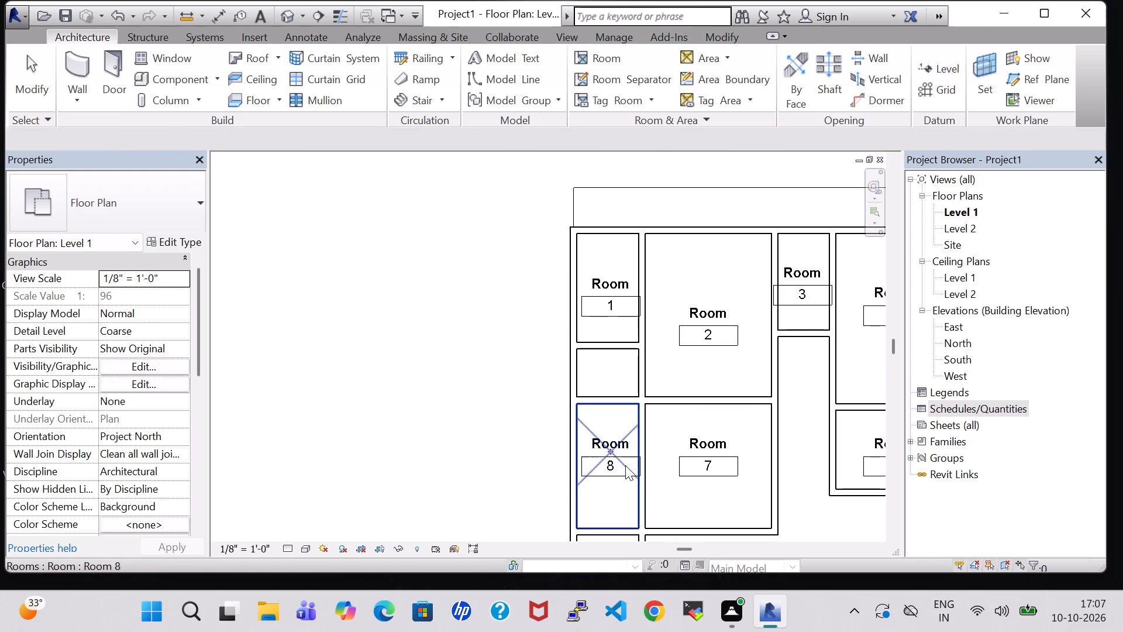
Nudge the tag of room 8 north within its room to clear space in the southern part.
left_click(617, 447)
key("Up")
key("Up")
key("Up")
key("Up")
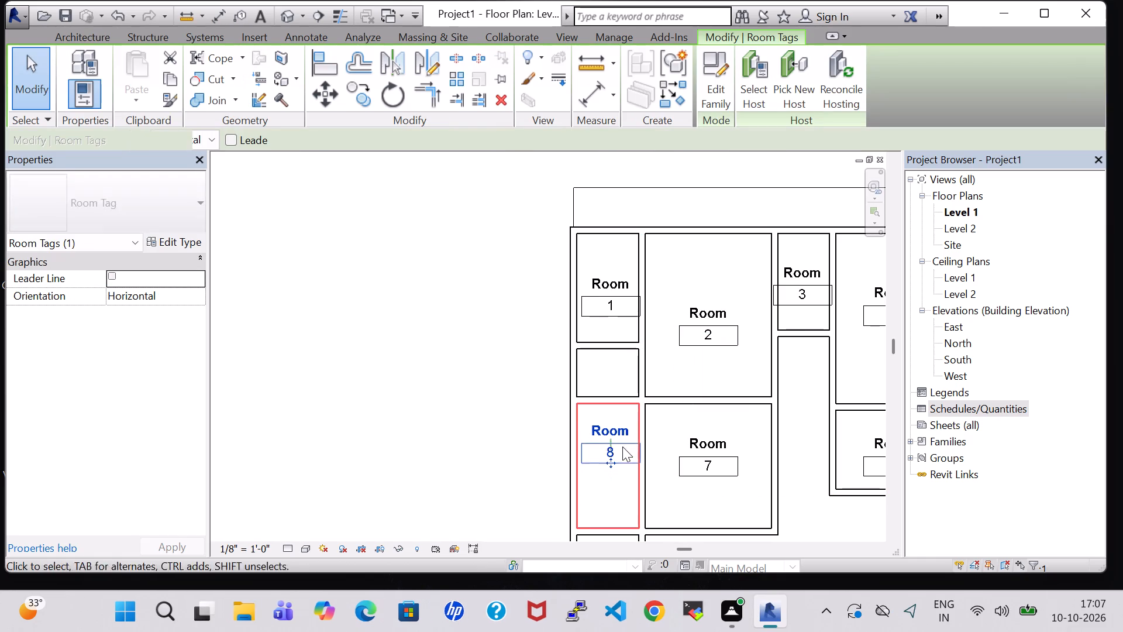
key("Up")
key("Up")
left_click(434, 402)
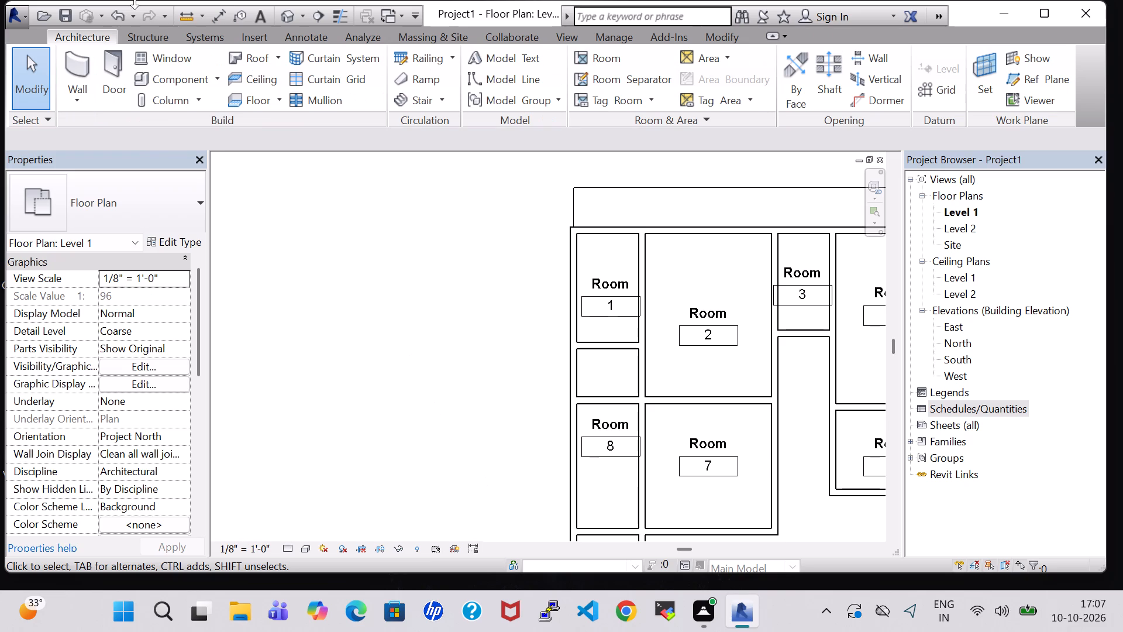
Draw a 10' high Generic - 8" wall across room 8 south of its tag, about 4'-10" north of the room's south wall.
left_click(81, 52)
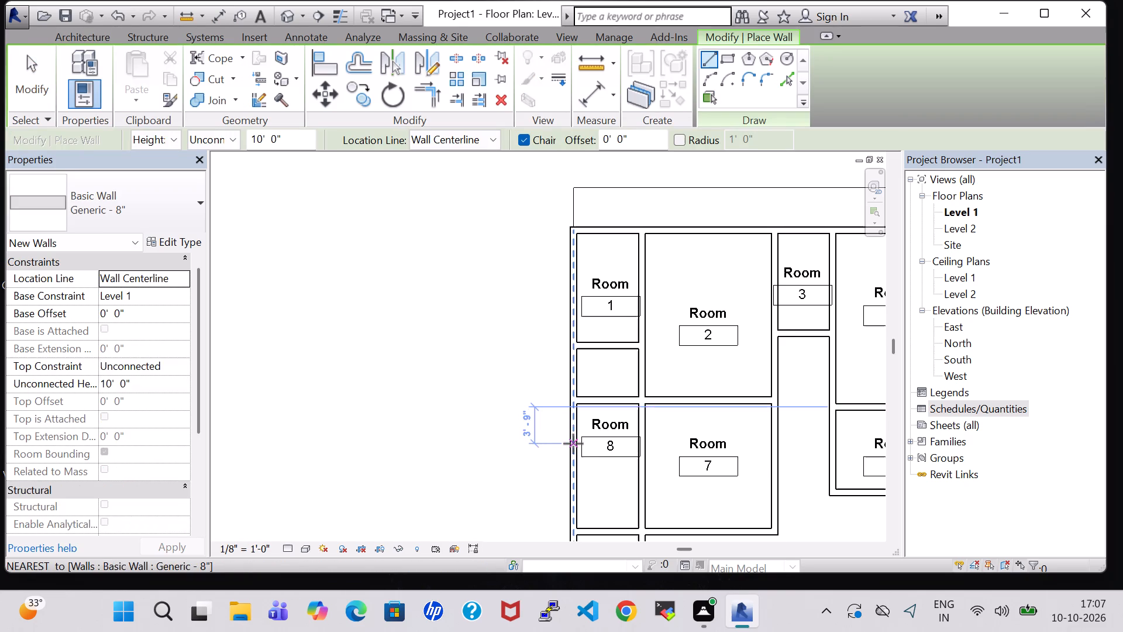
left_click(573, 485)
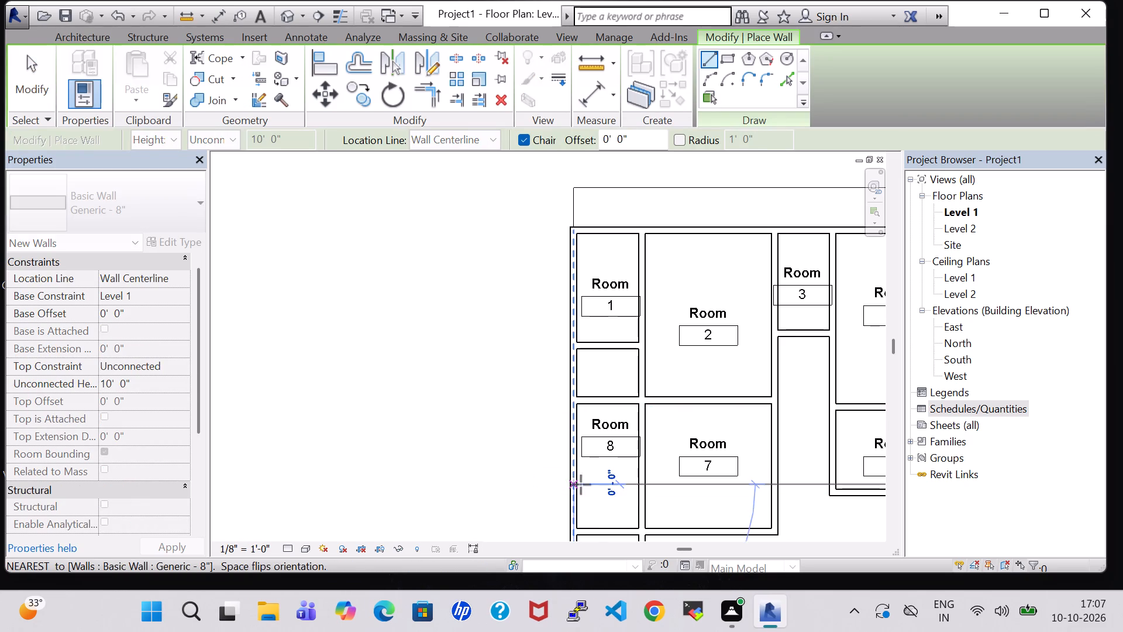
left_click(642, 486)
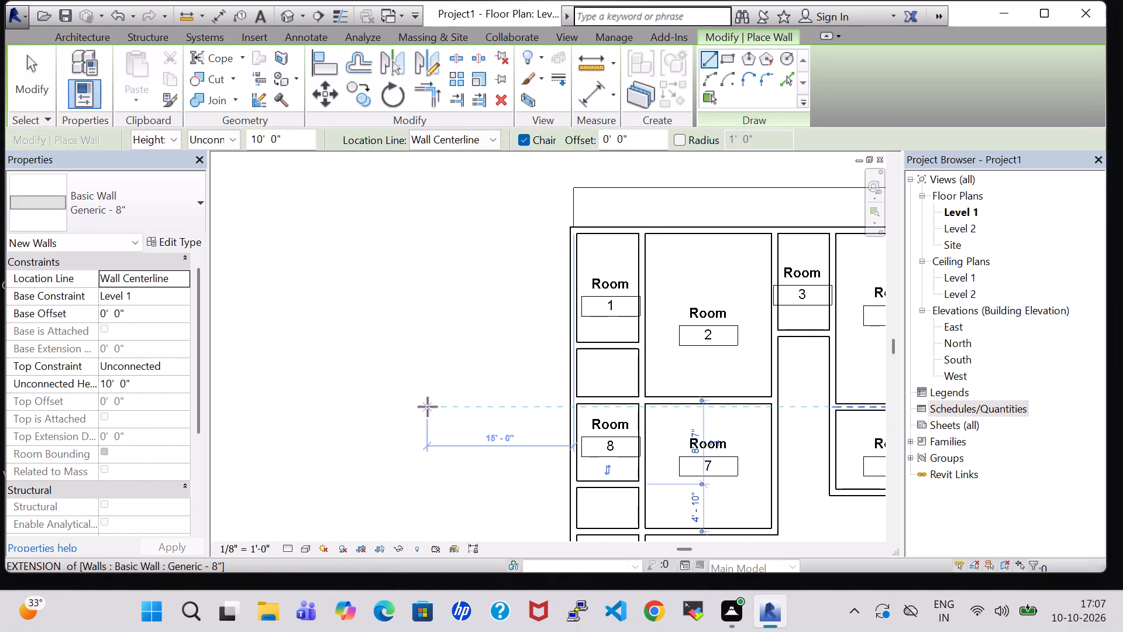
scroll(428, 407, "down", 1)
key("Escape")
key("Escape")
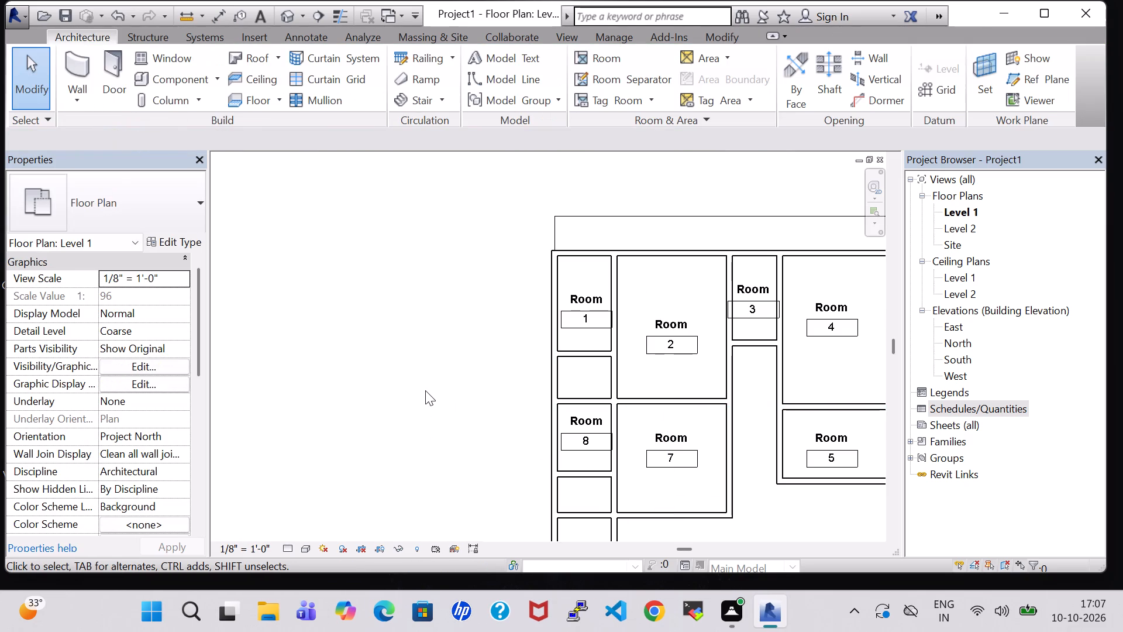
Place tagged rooms in the larger untagged west-side room south of room 8 and in the open area south of room 7.
middle_click_drag(424, 392, 403, 308)
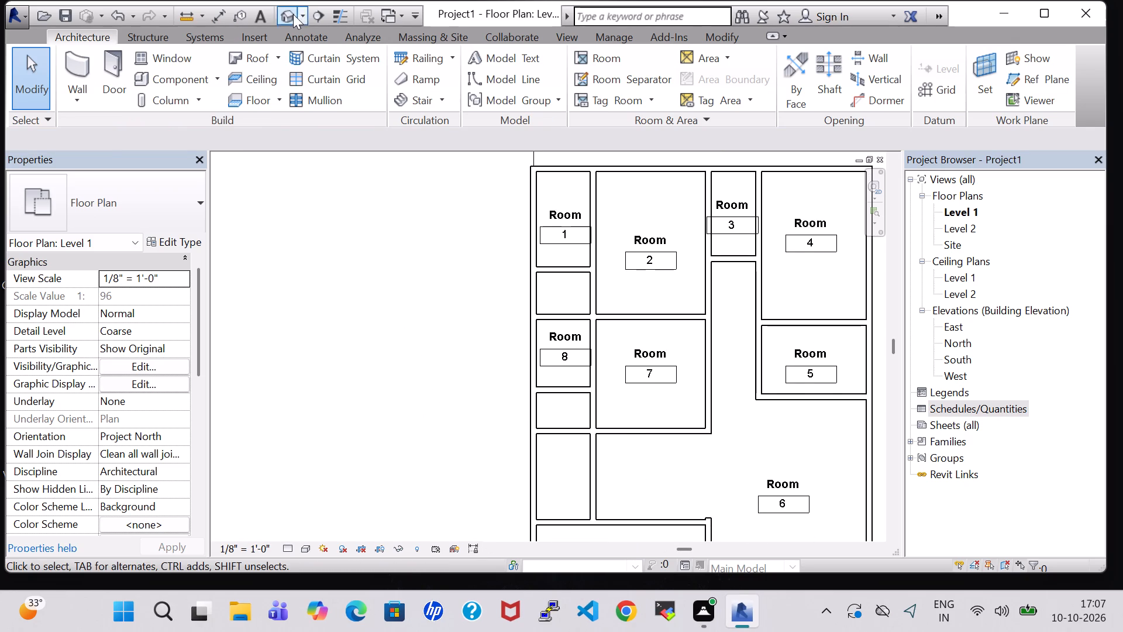
left_click(609, 54)
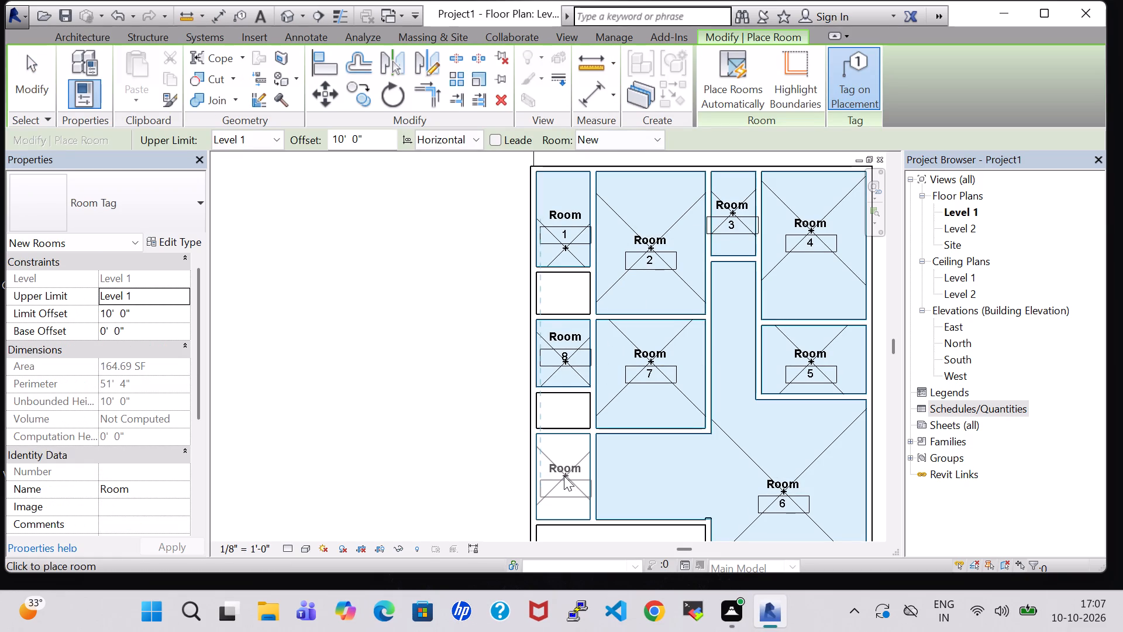
left_click(564, 476)
scroll(462, 459, "down", 1)
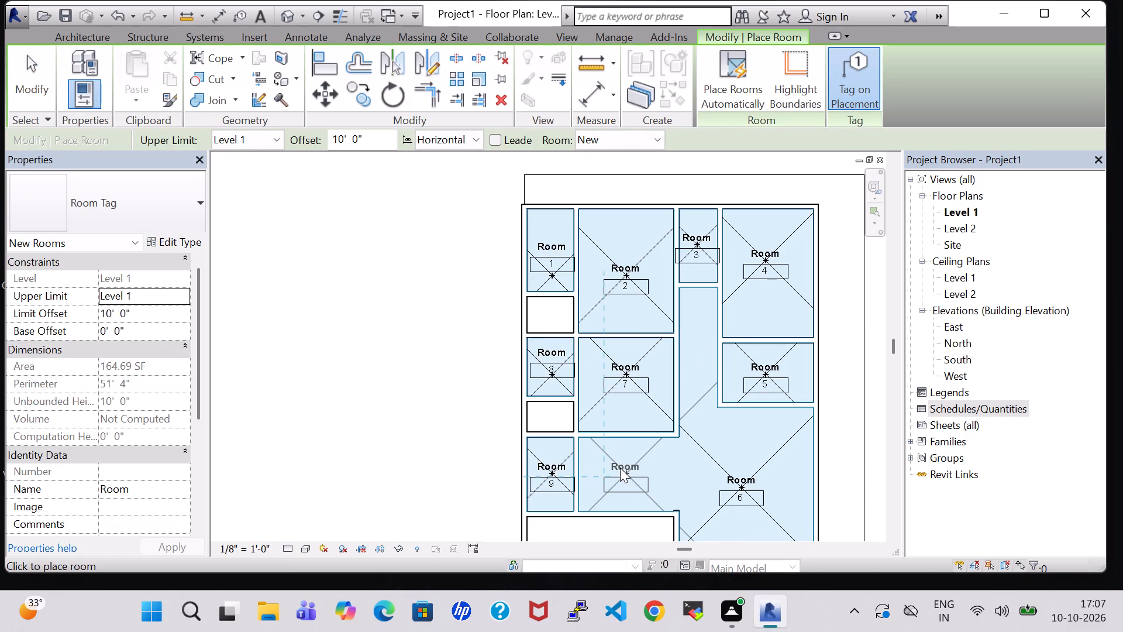
left_click(620, 468)
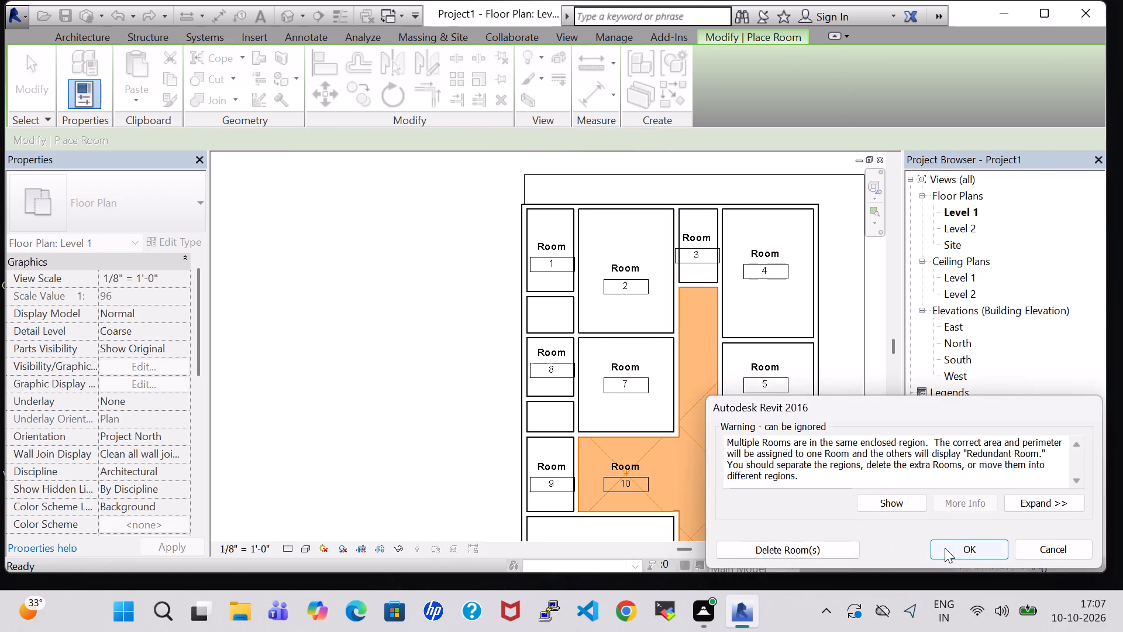
left_click(945, 548)
Place tagged rooms in the two connected southwest spaces and in the outlined area at the plan's southeast corner.
scroll(432, 422, "down", 2)
middle_click_drag(432, 422, 424, 345)
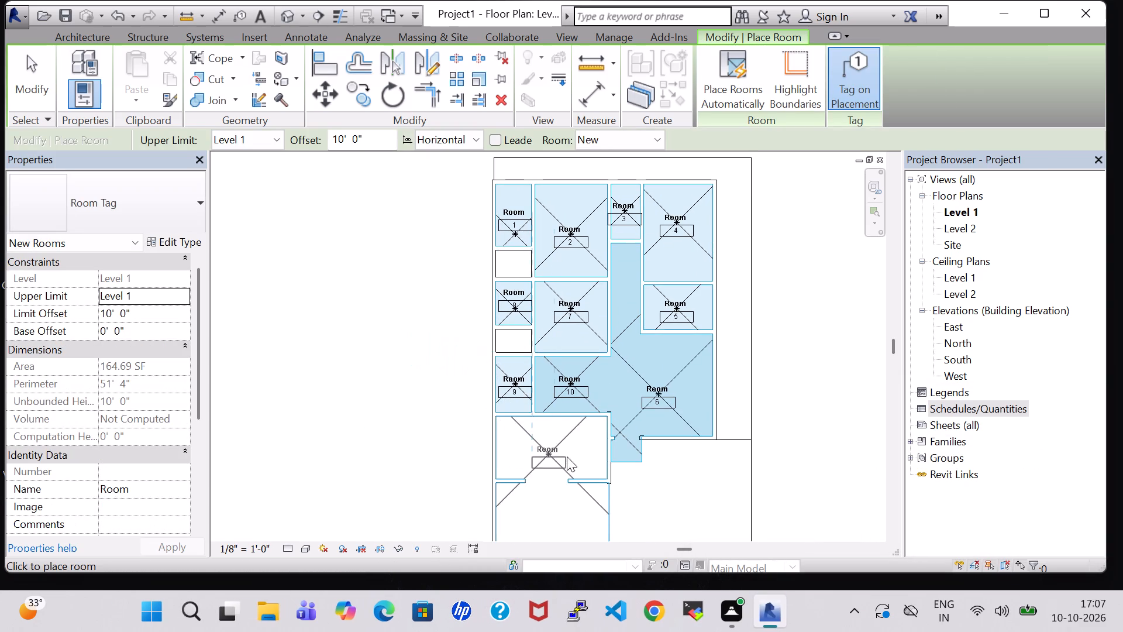
left_click(542, 441)
scroll(429, 427, "down", 2)
middle_click_drag(423, 416, 426, 341)
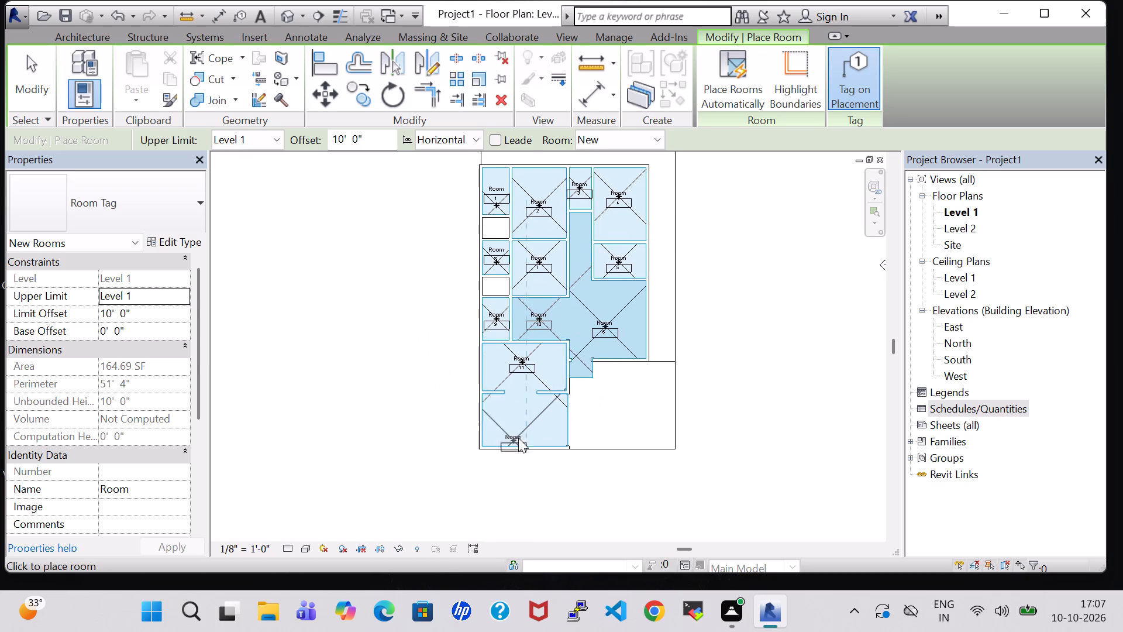
left_click(523, 421)
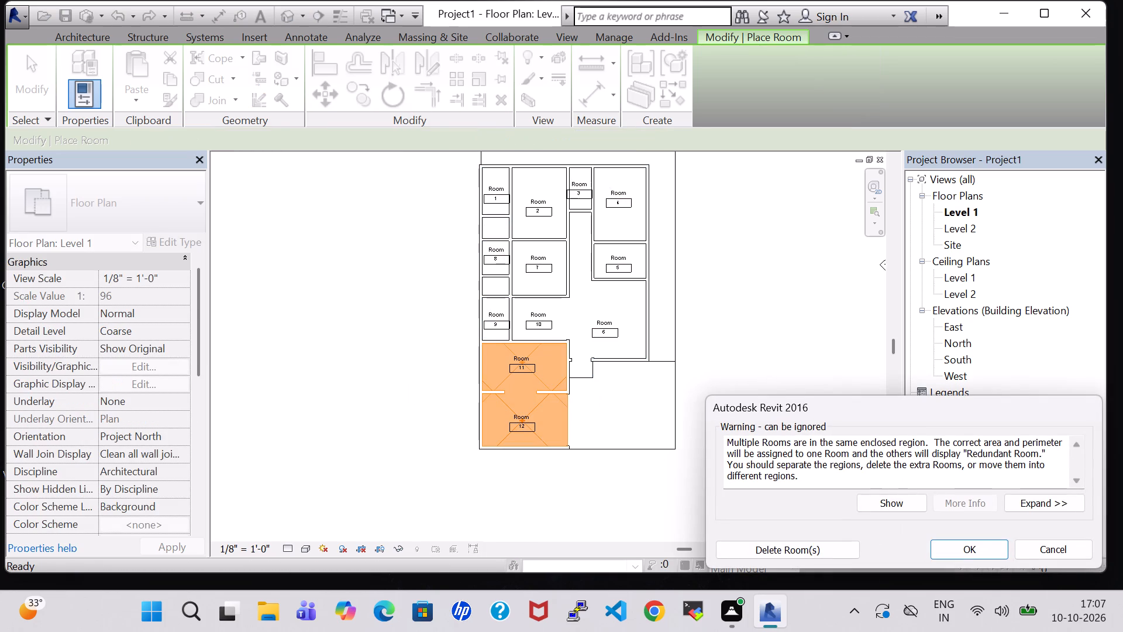
left_click(967, 555)
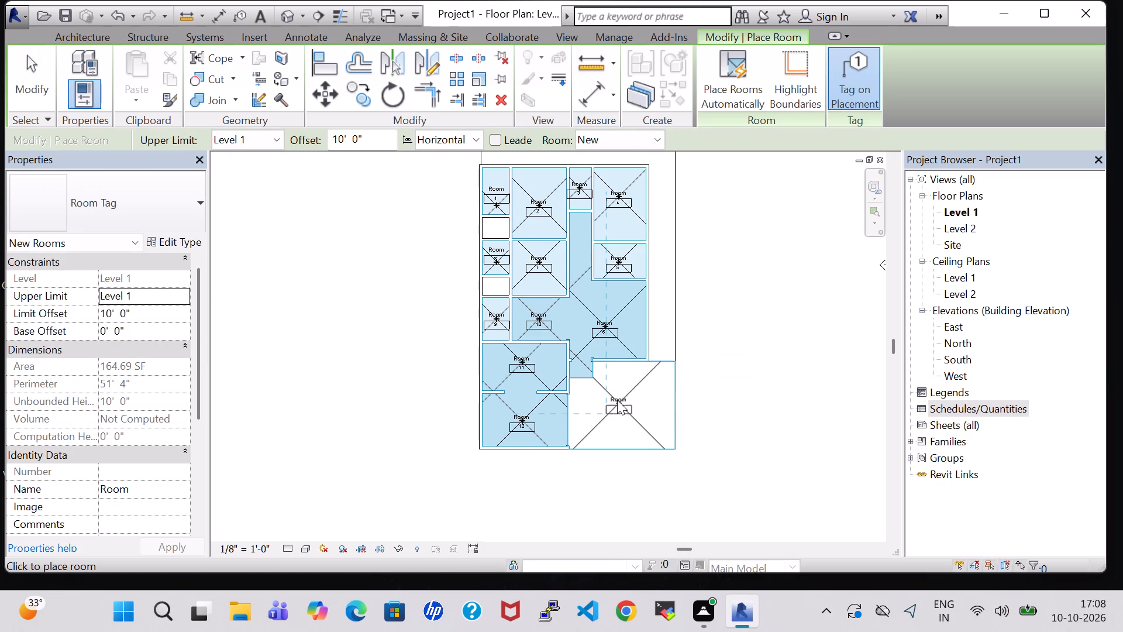
left_click(625, 407)
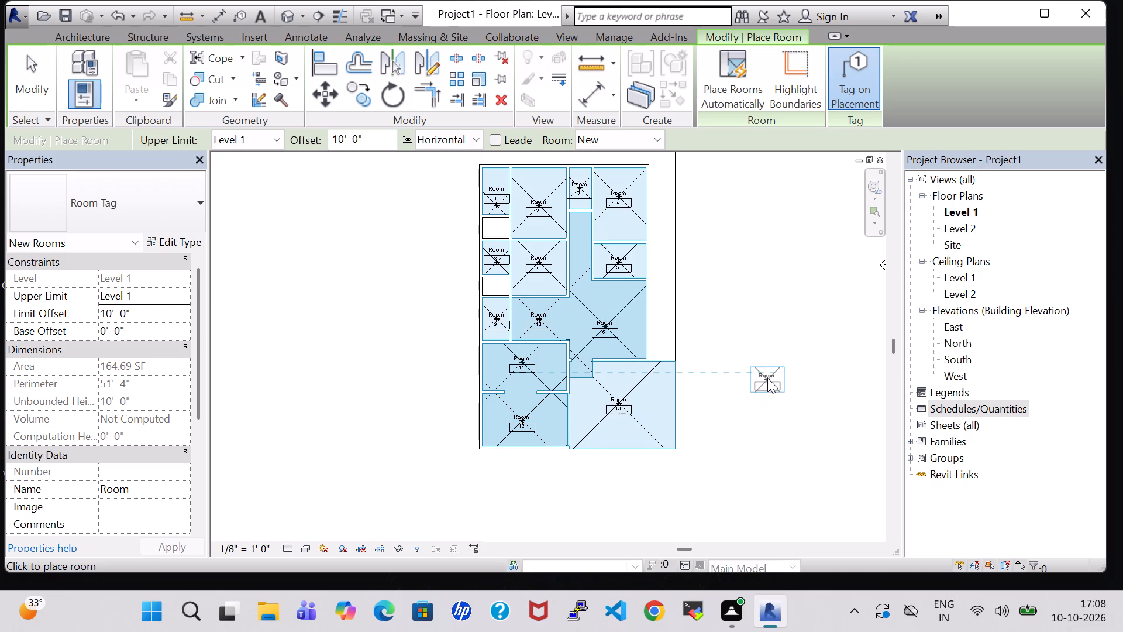
Place a room with a vertical tag in the outer strip east of room 5 and one with a horizontal tag in the north strip.
key("space")
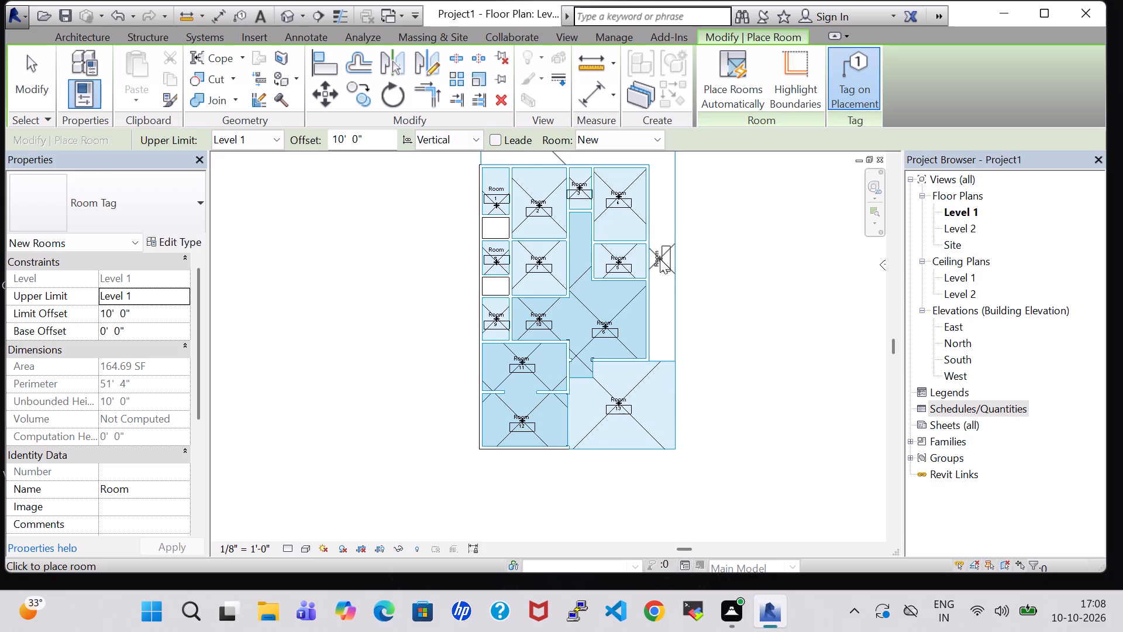
left_click(660, 259)
middle_click_drag(724, 248, 717, 458)
key("space")
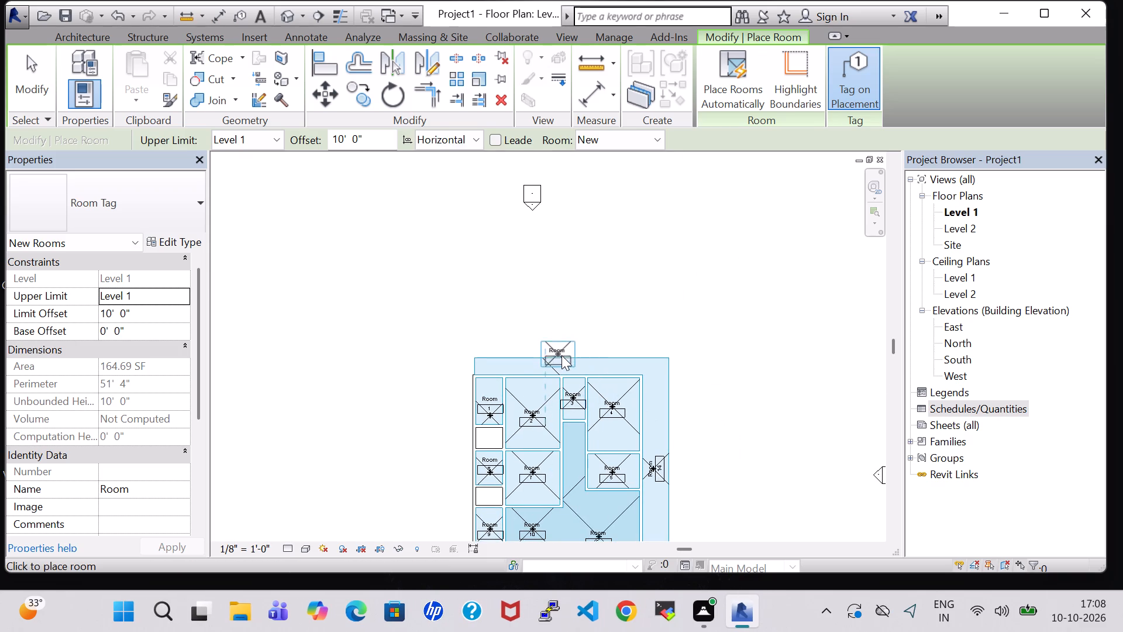
scroll(562, 361, "up", 4)
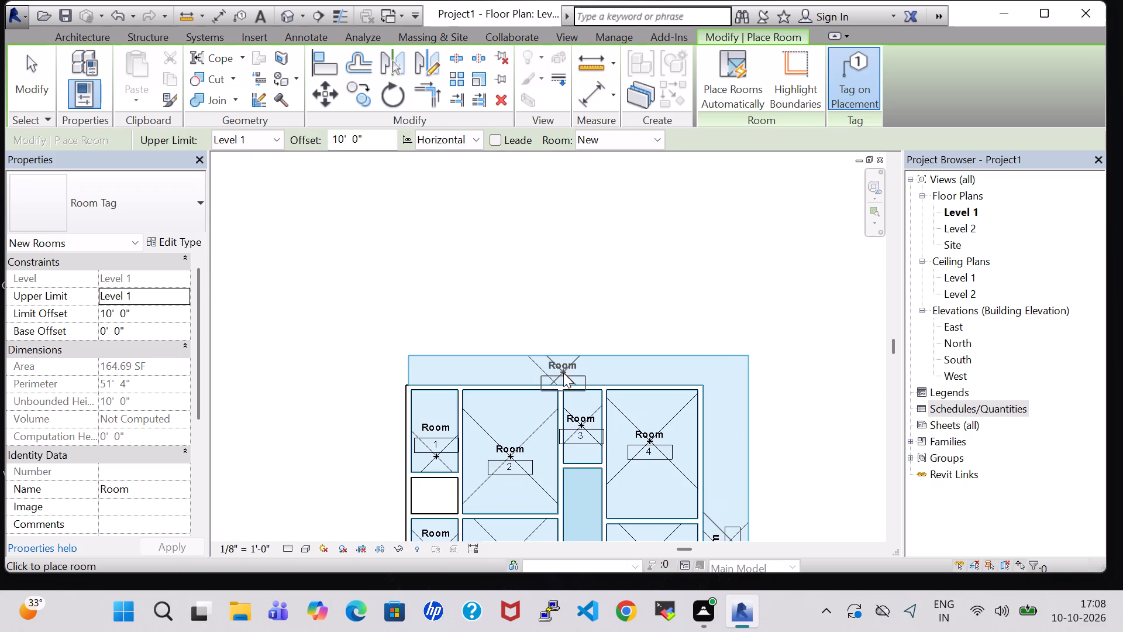
left_click(564, 367)
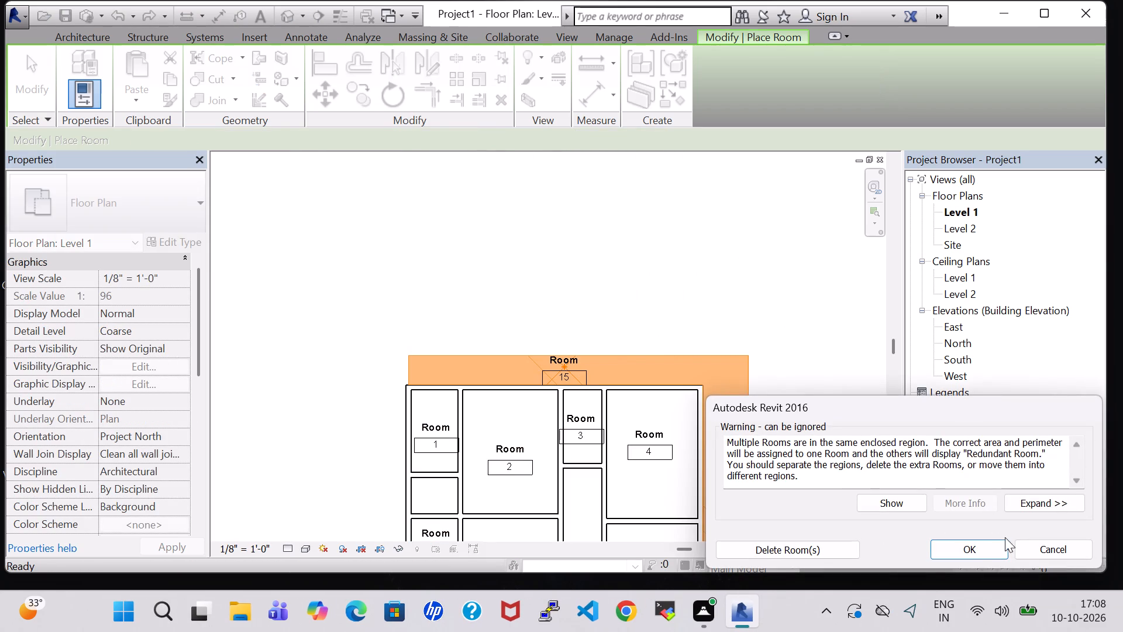
left_click(991, 549)
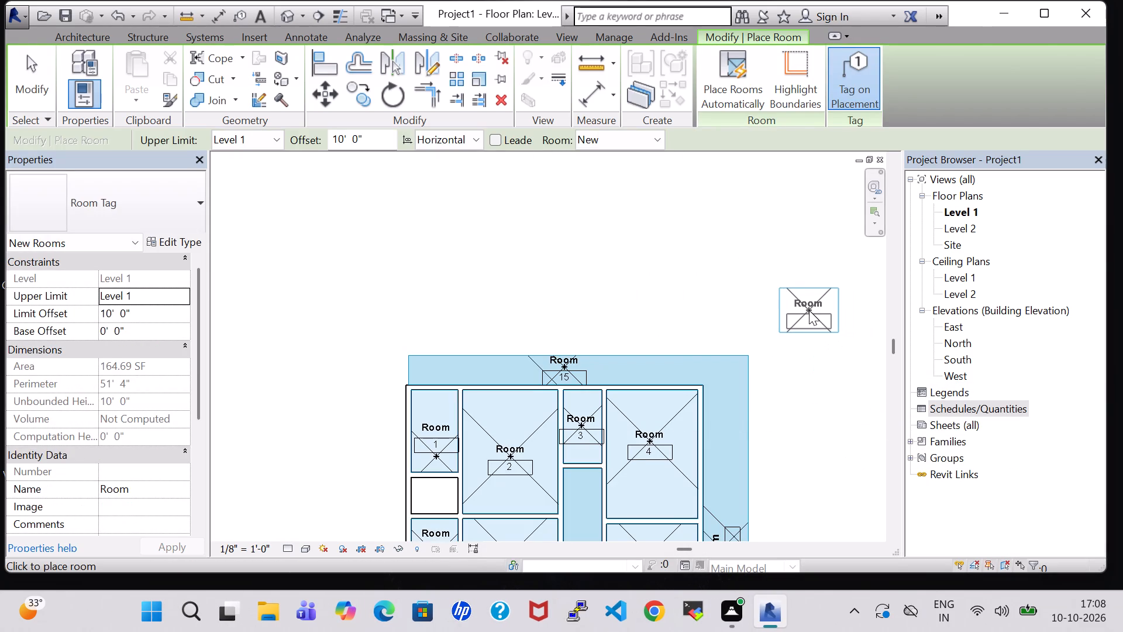
key("Escape")
key("Escape")
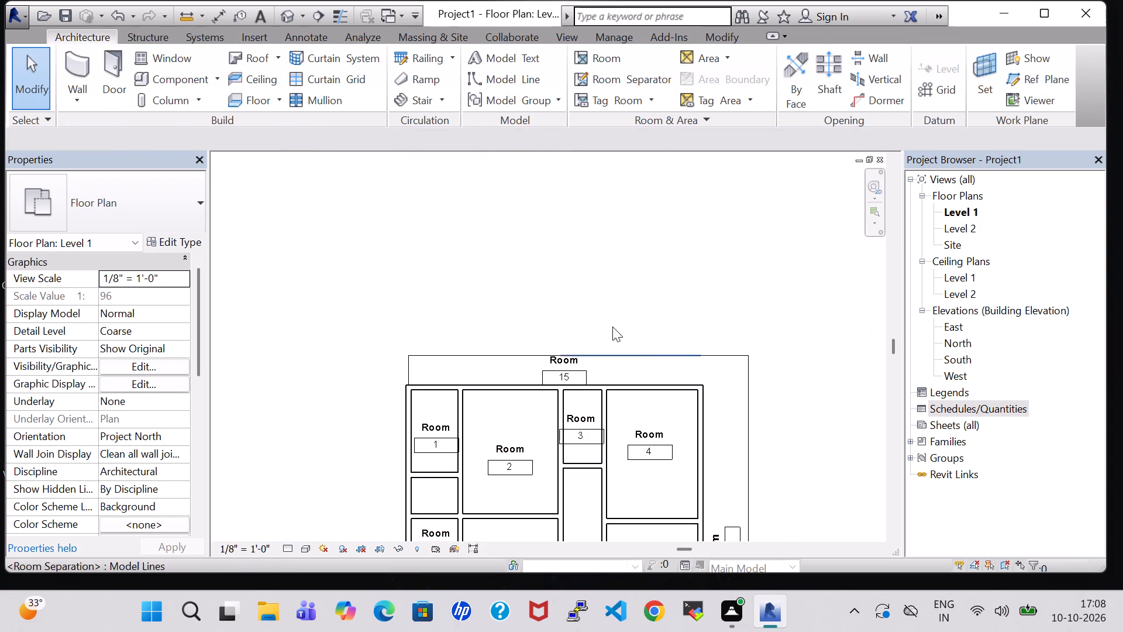
Turn off Show Room Number in the Room Tag type properties.
left_click(573, 356)
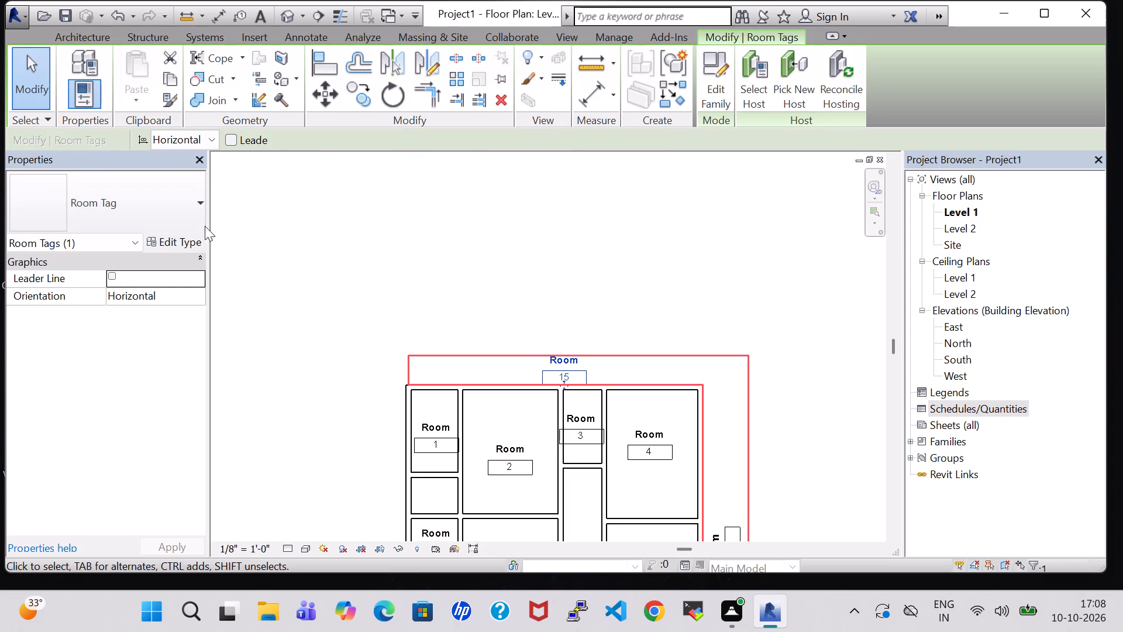
left_click(181, 246)
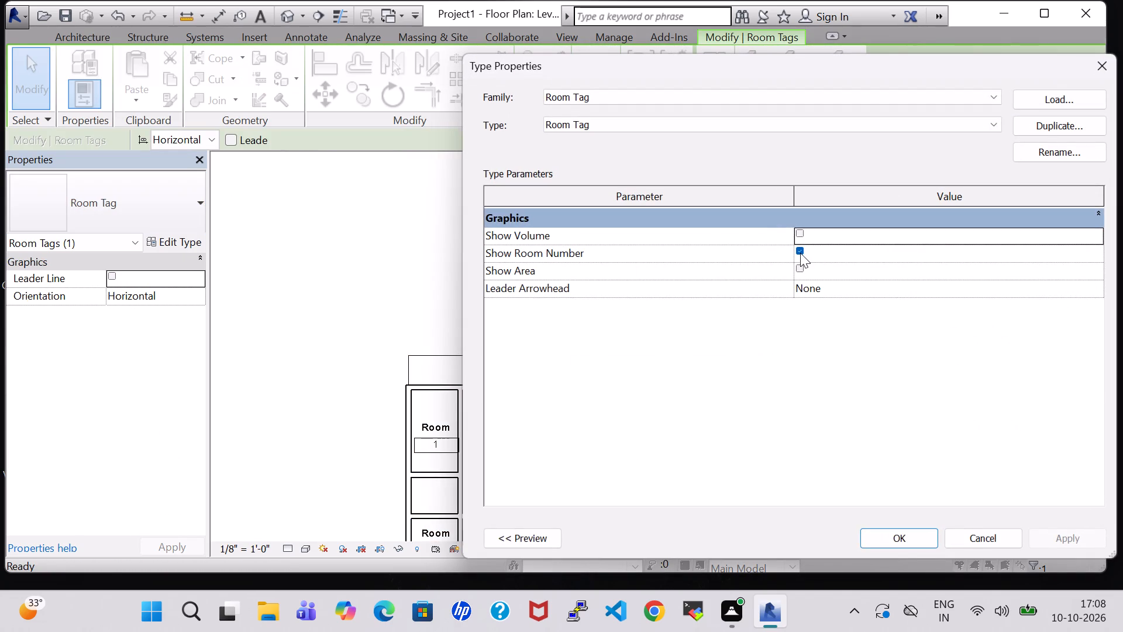
left_click(800, 253)
left_click(918, 531)
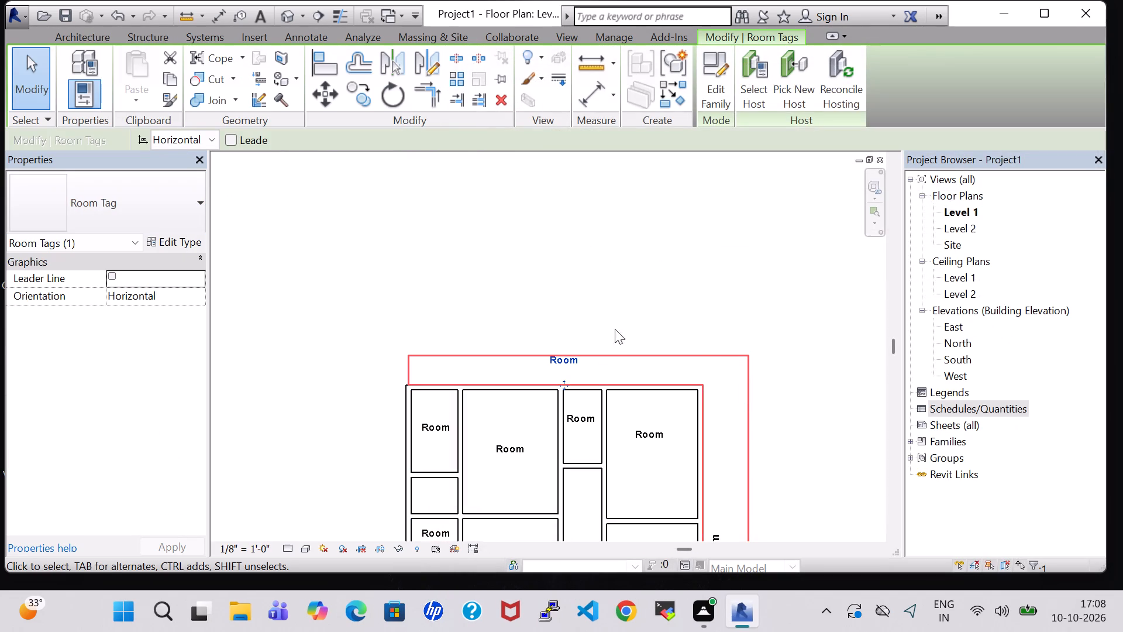
Rename the room in the north outer strip to OPEN PASSAGE WIDE.
left_click(564, 361)
key("Down")
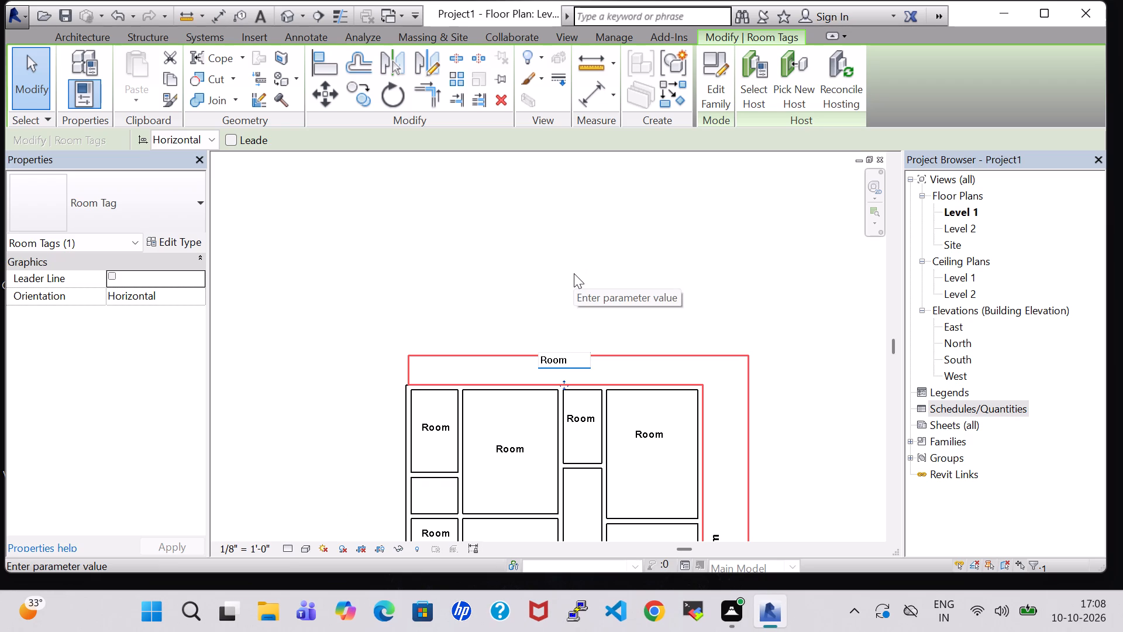
key("BackSpace")
key("BackSpace")
key("BackSpace")
key("BackSpace")
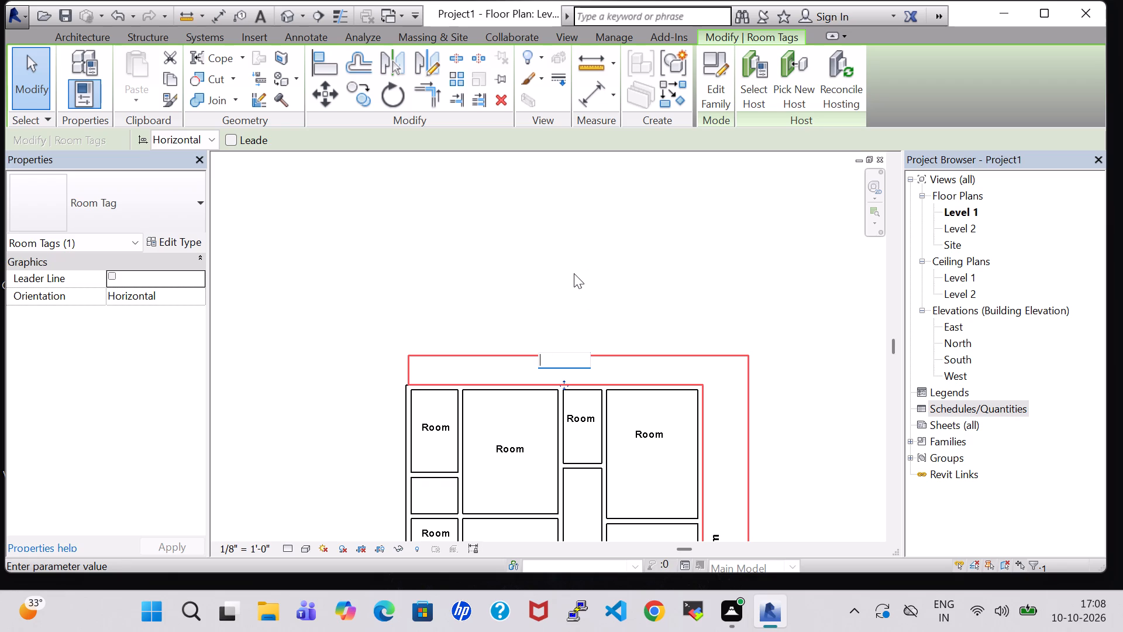
type("OP")
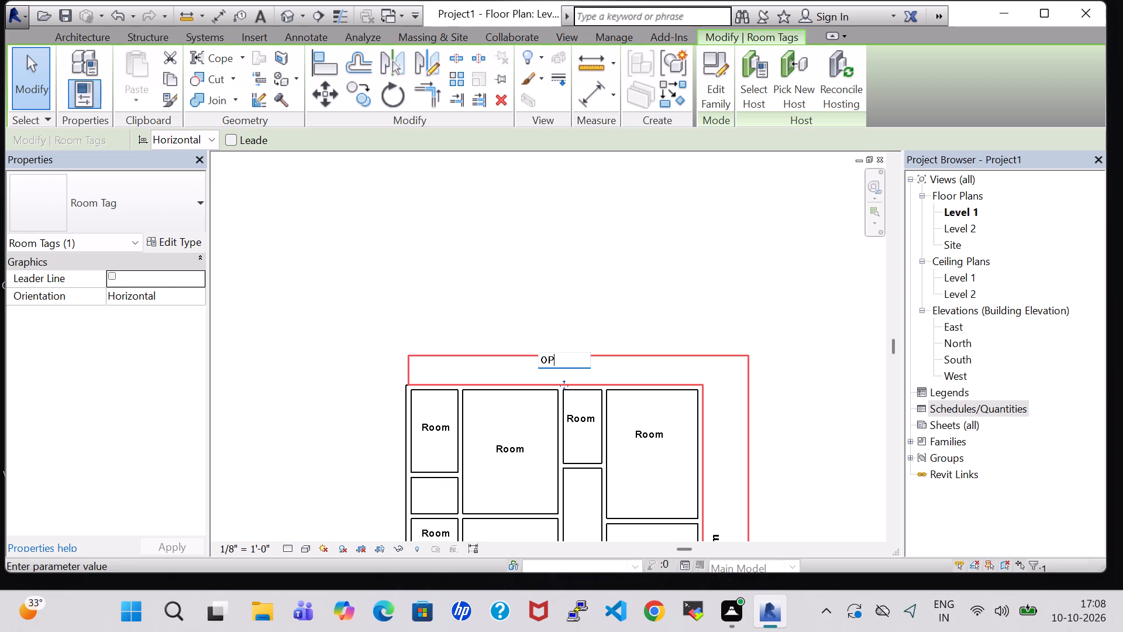
type("EN")
key("space")
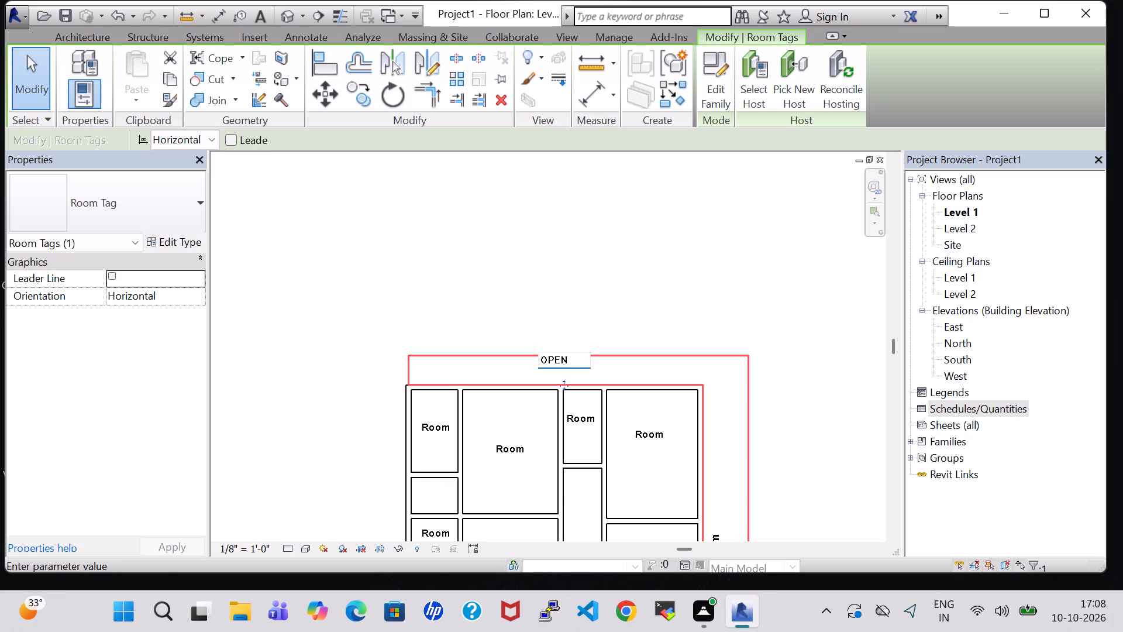
type("PASS")
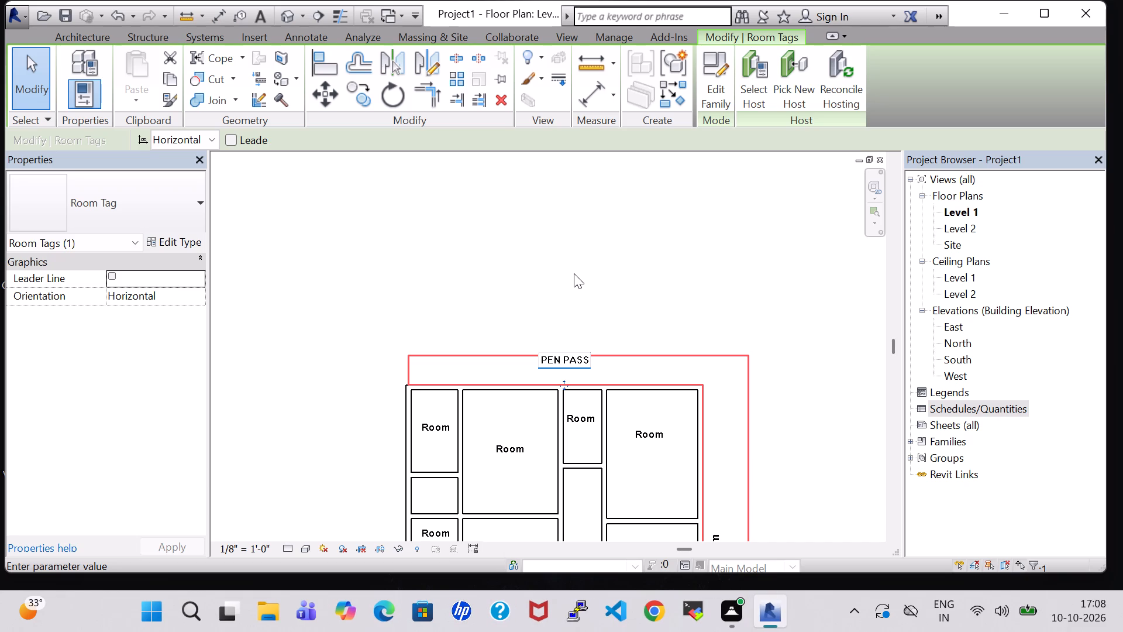
type("AGE")
key("space")
type("WIDE")
key("Return")
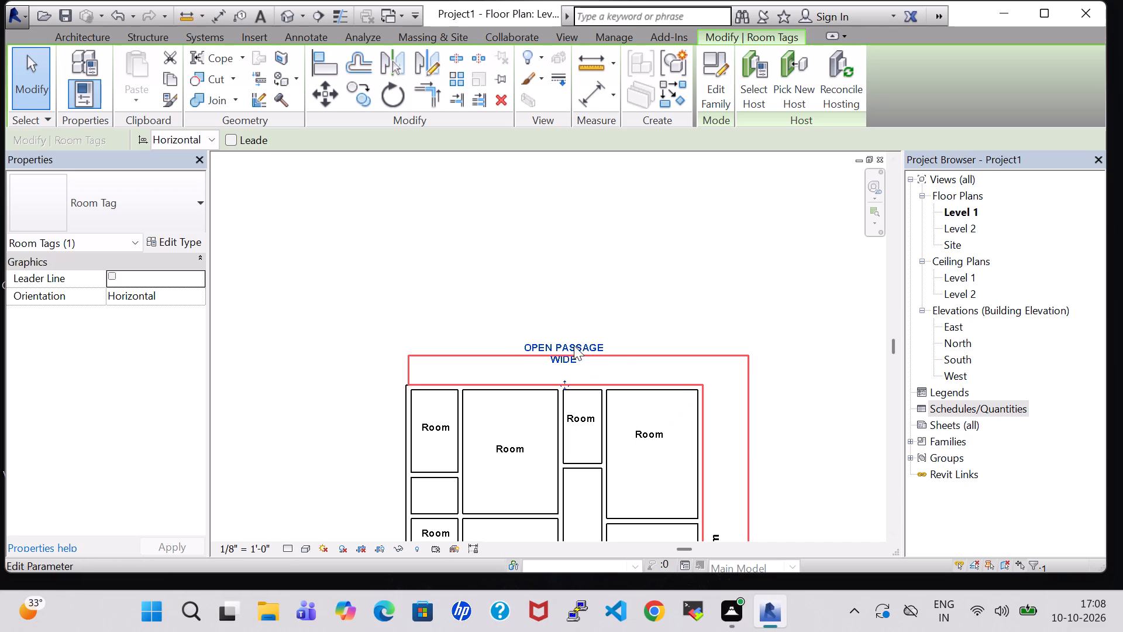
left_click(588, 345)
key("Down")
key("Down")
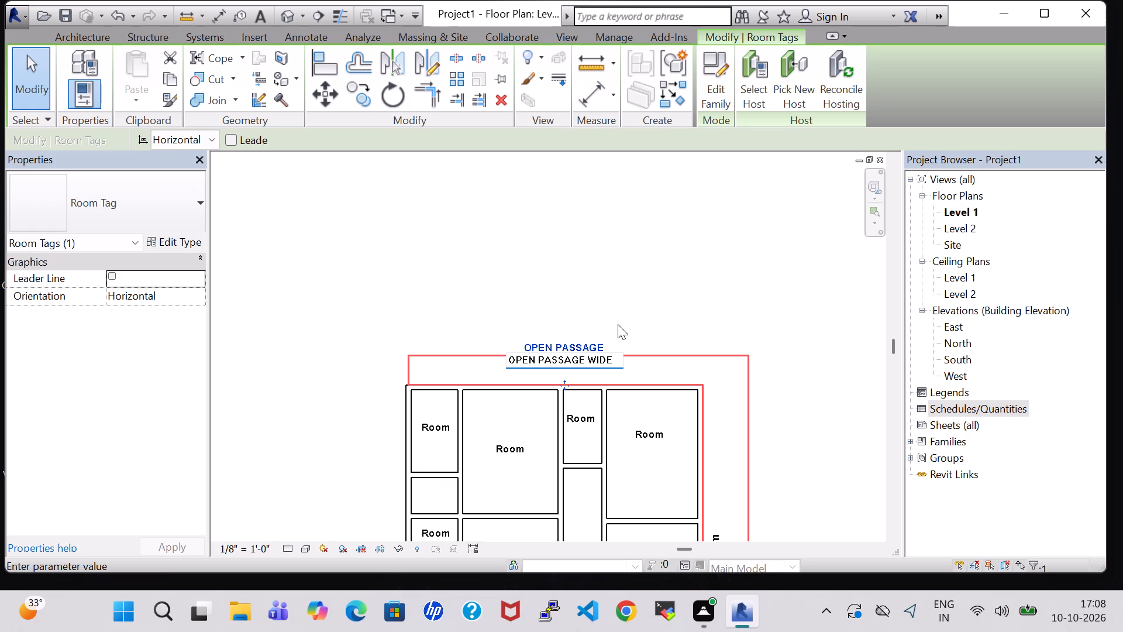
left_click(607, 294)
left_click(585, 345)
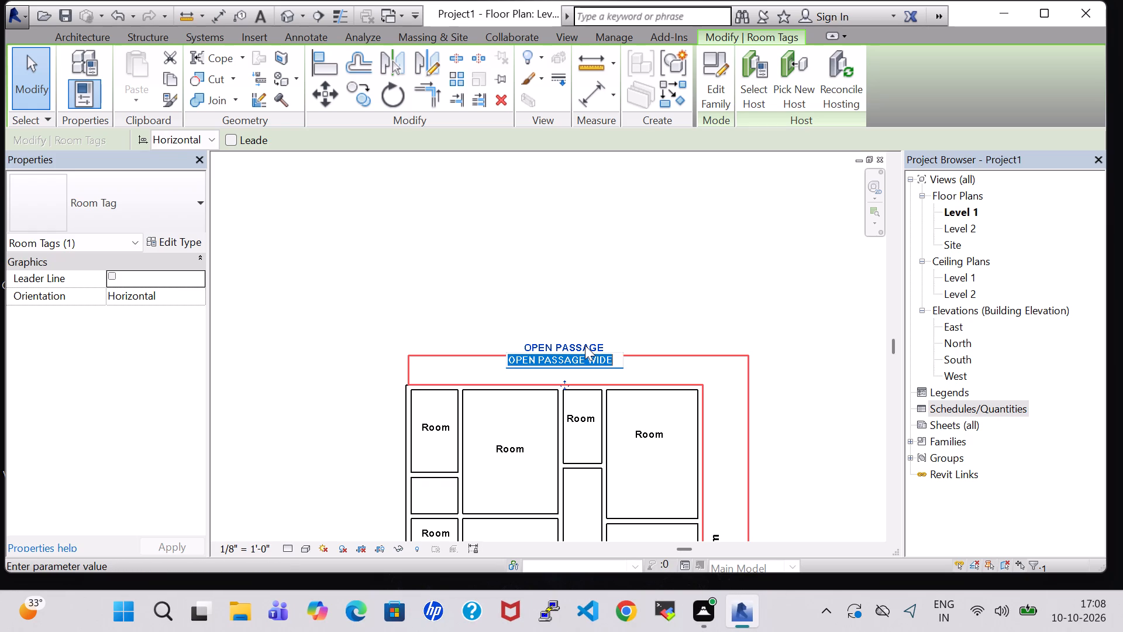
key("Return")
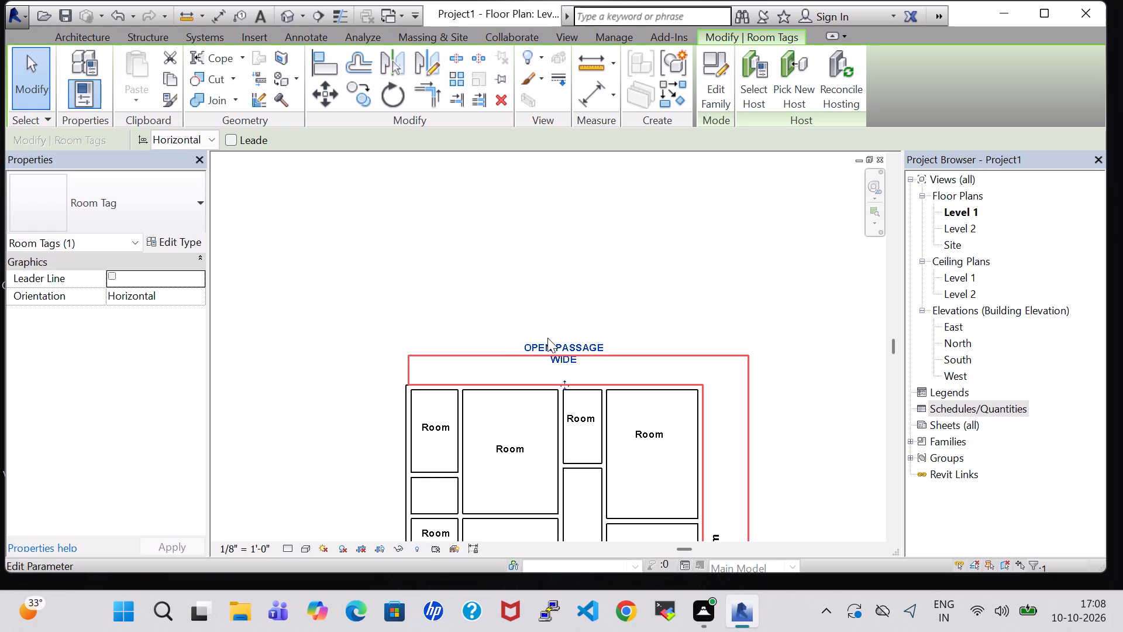
Nudge the north OPEN PASSAGE WIDE tag southward so both text lines sit inside the strip.
key("Down")
key("Down")
key("Down")
key("Down")
key("Down")
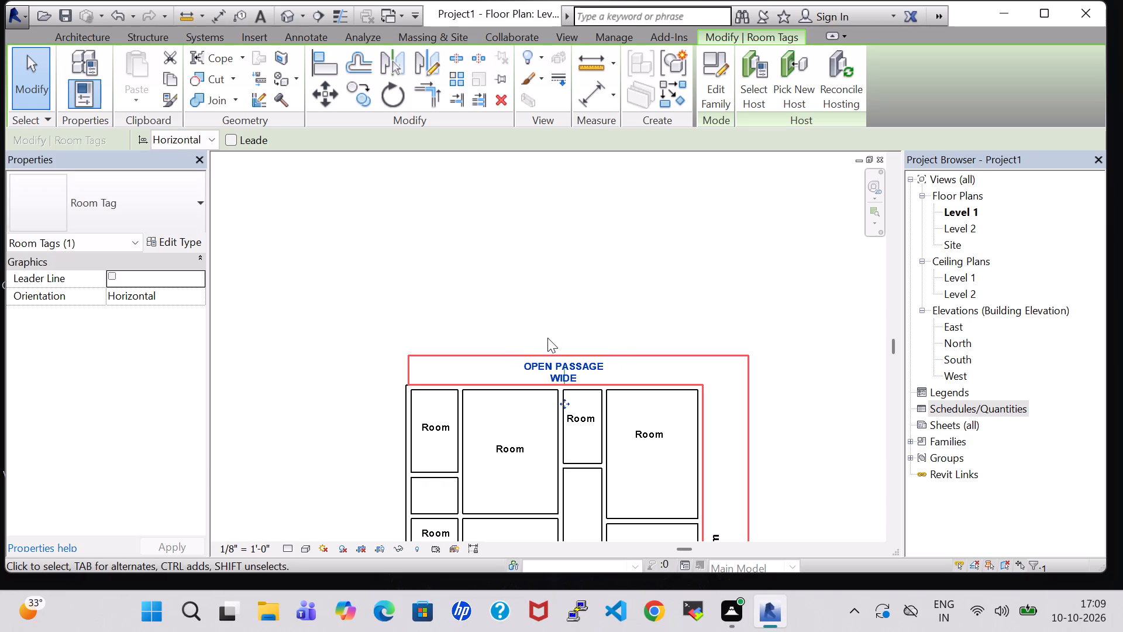
left_click_drag(538, 176, 538, 198)
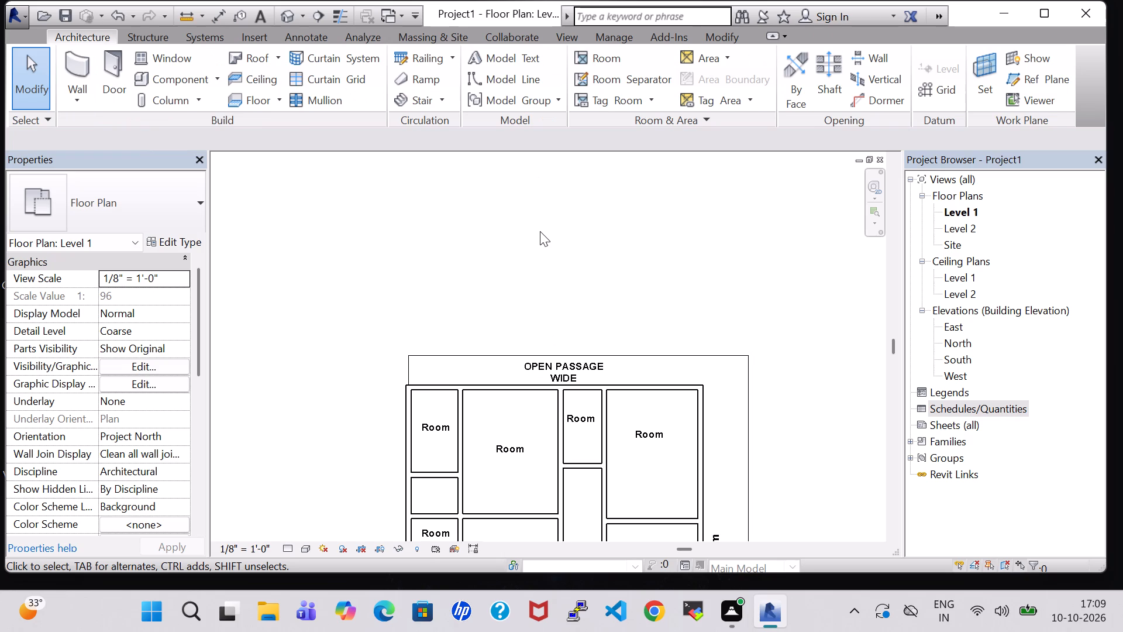
left_click(589, 360)
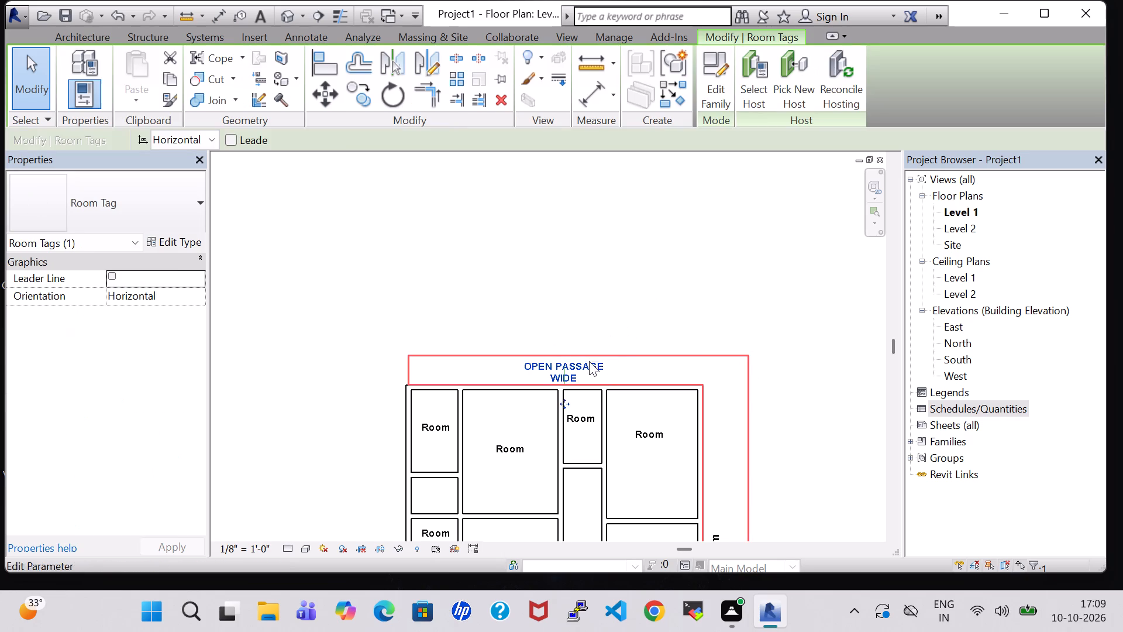
key("Up")
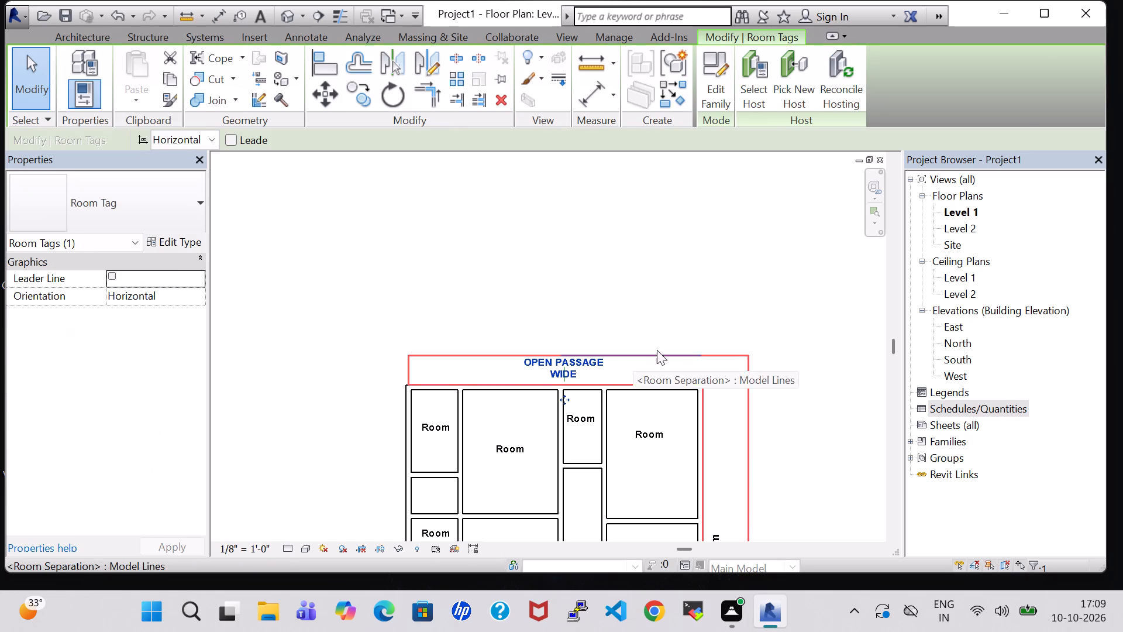
left_click(663, 276)
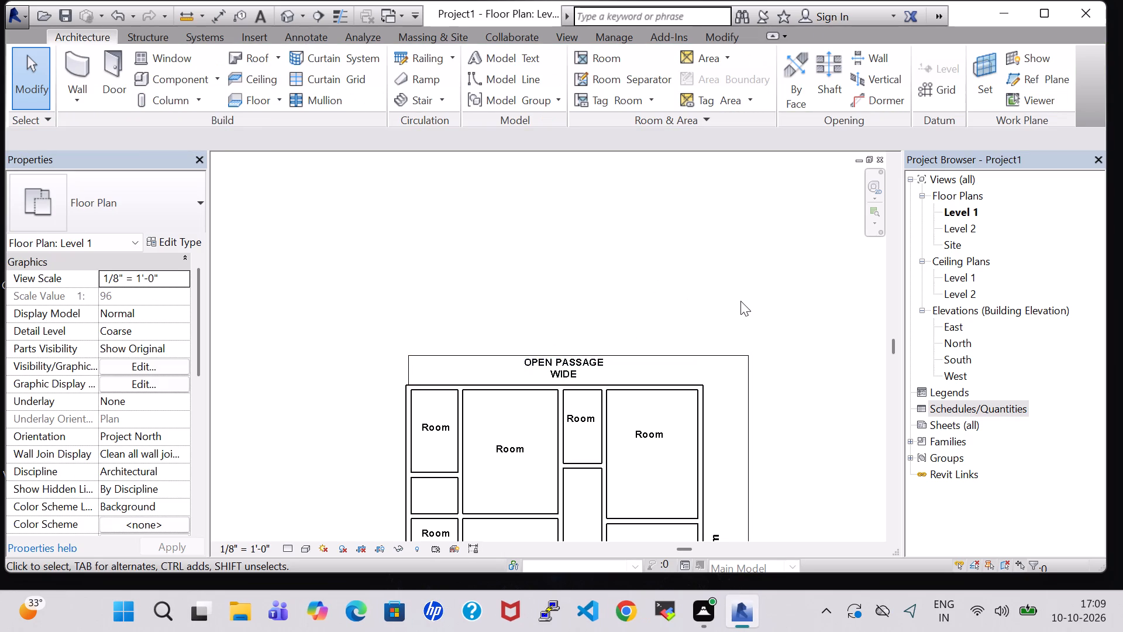
Rename the room with the vertical tag in the east outer strip to OPEN PASSAGE WIDE.
scroll(457, 253, "down", 2)
middle_click_drag(644, 273, 564, 217)
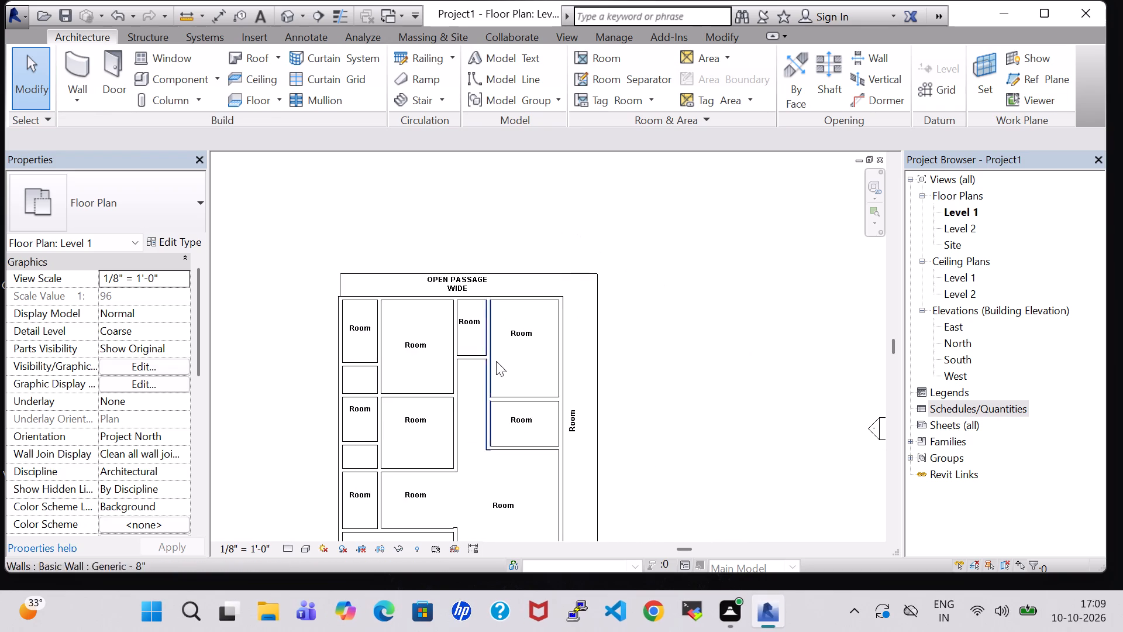
double_click(576, 421)
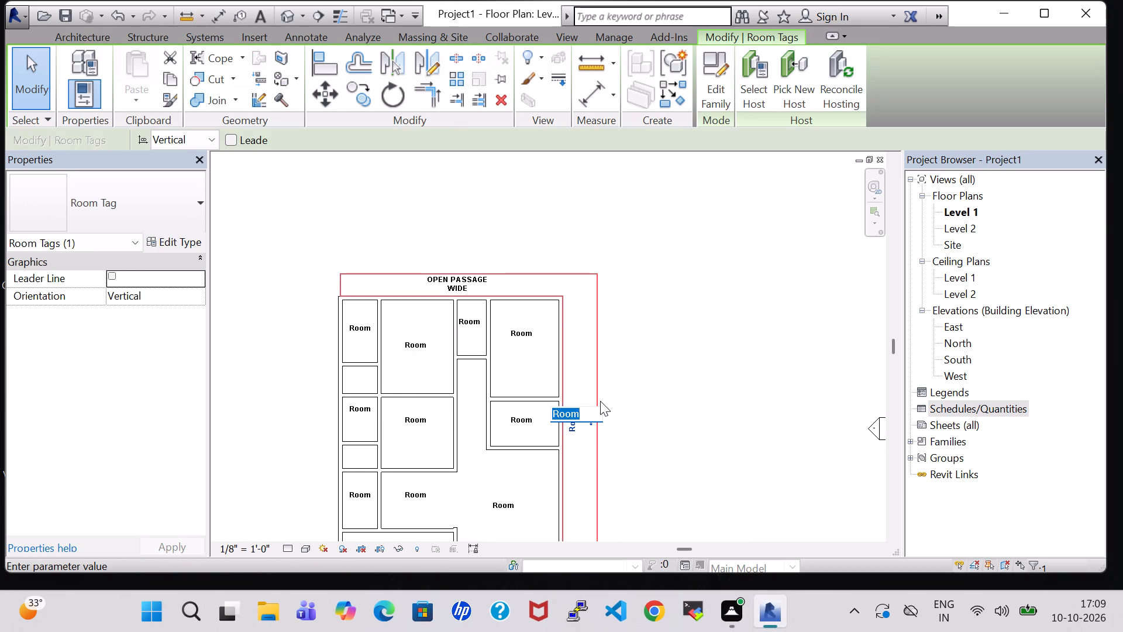
key("BackSpace")
type("OPEN")
key("space")
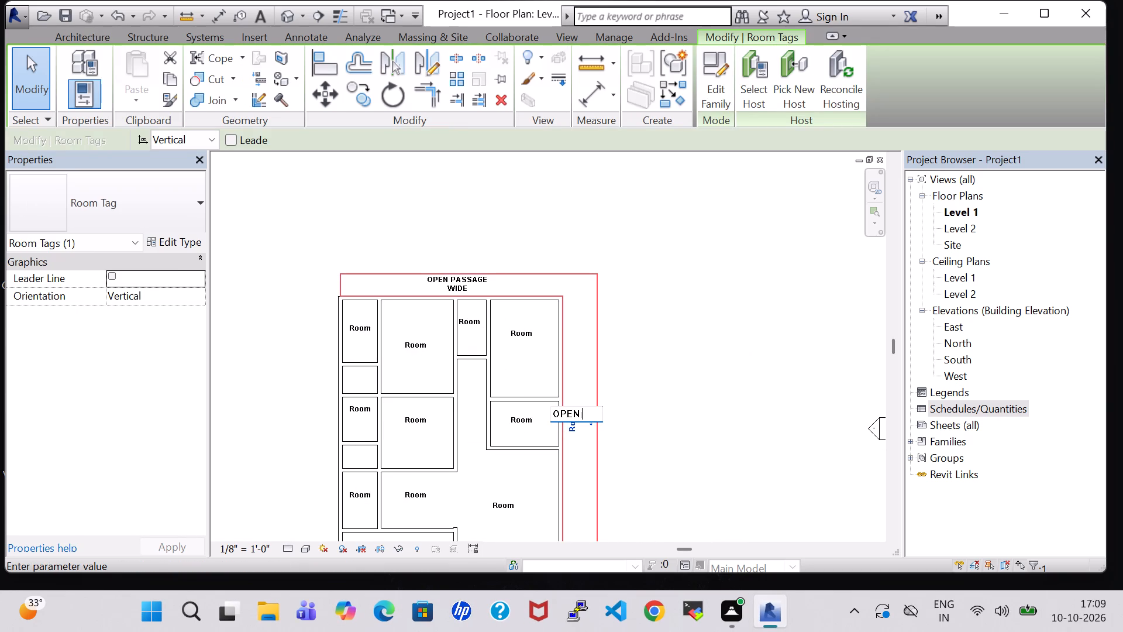
type("PASS")
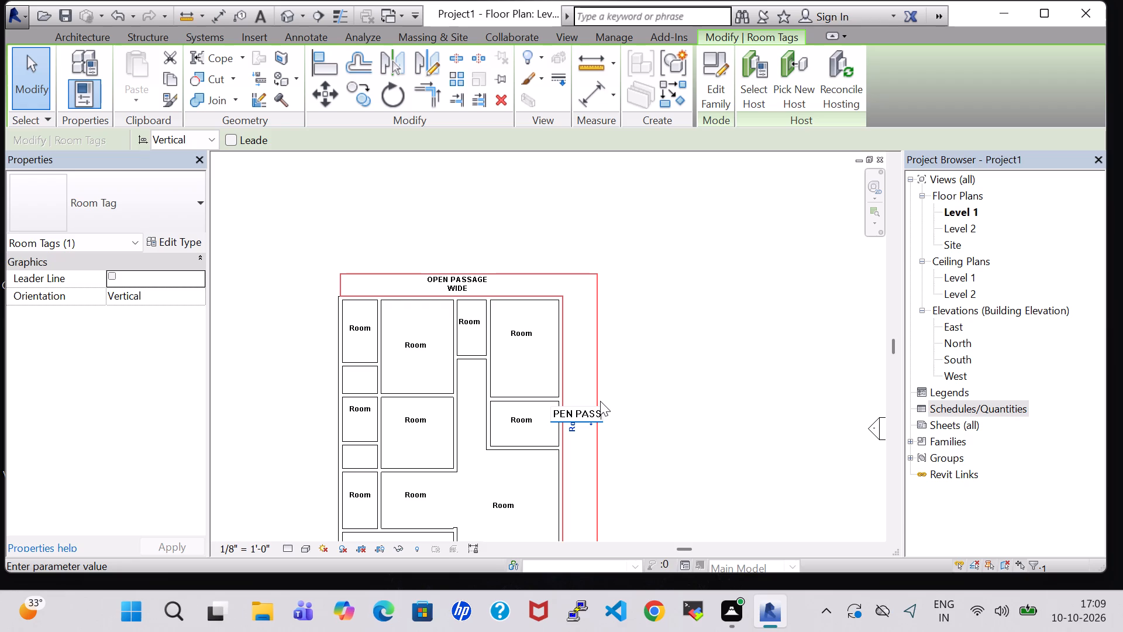
type("AGE")
key("space")
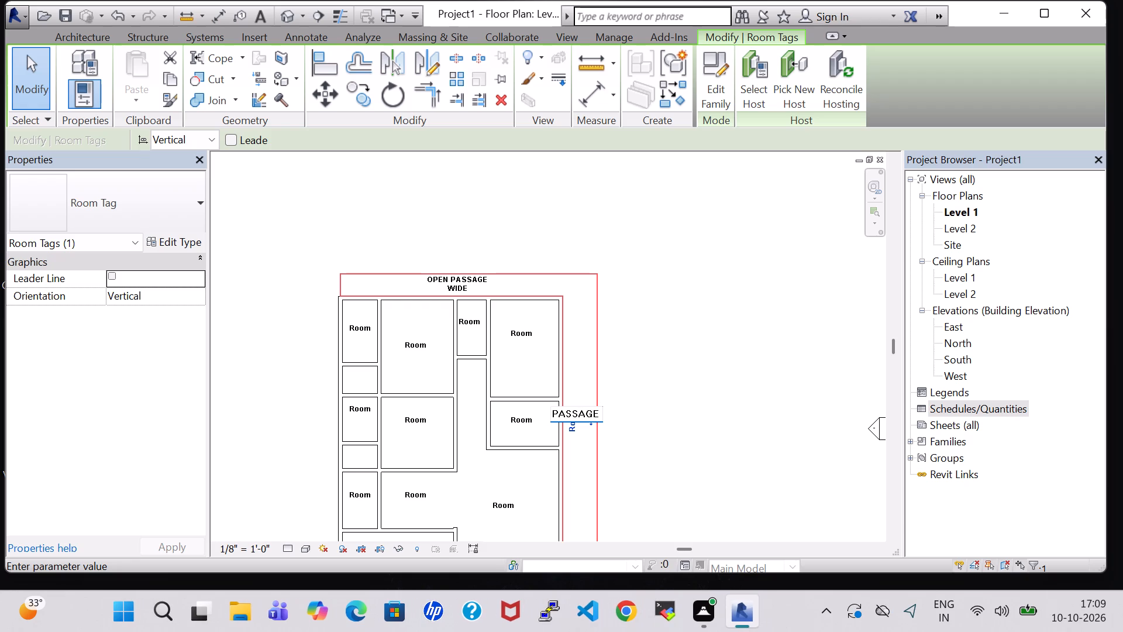
type("WIDE")
key("Return")
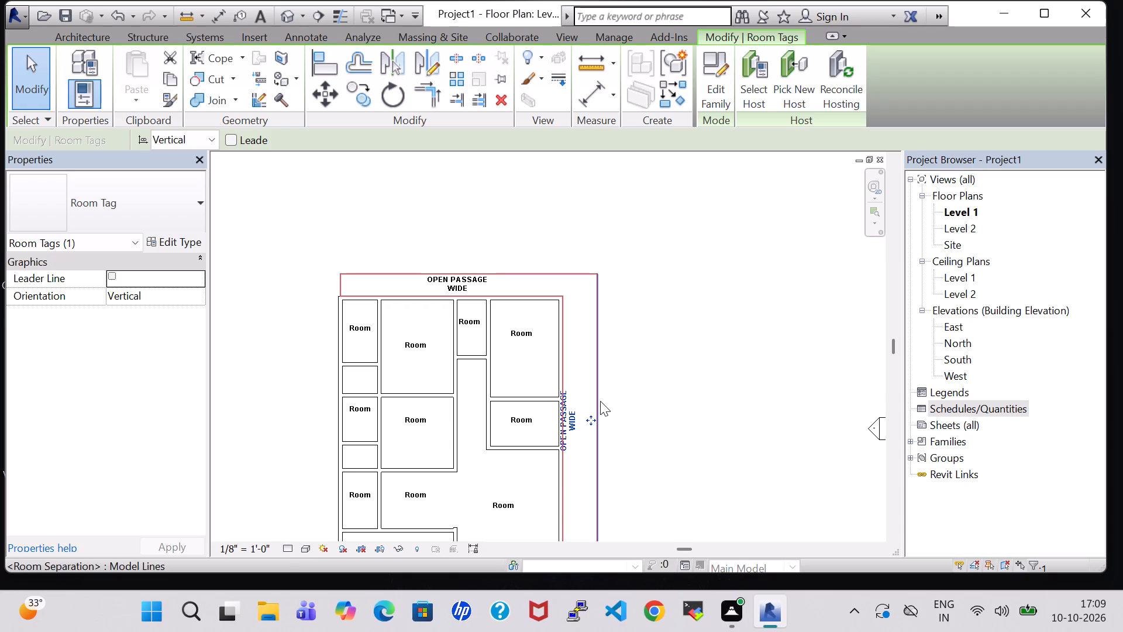
Nudge the vertical OPEN PASSAGE WIDE tag eastward off the wall so it sits inside the east strip.
key("Right")
key("Right")
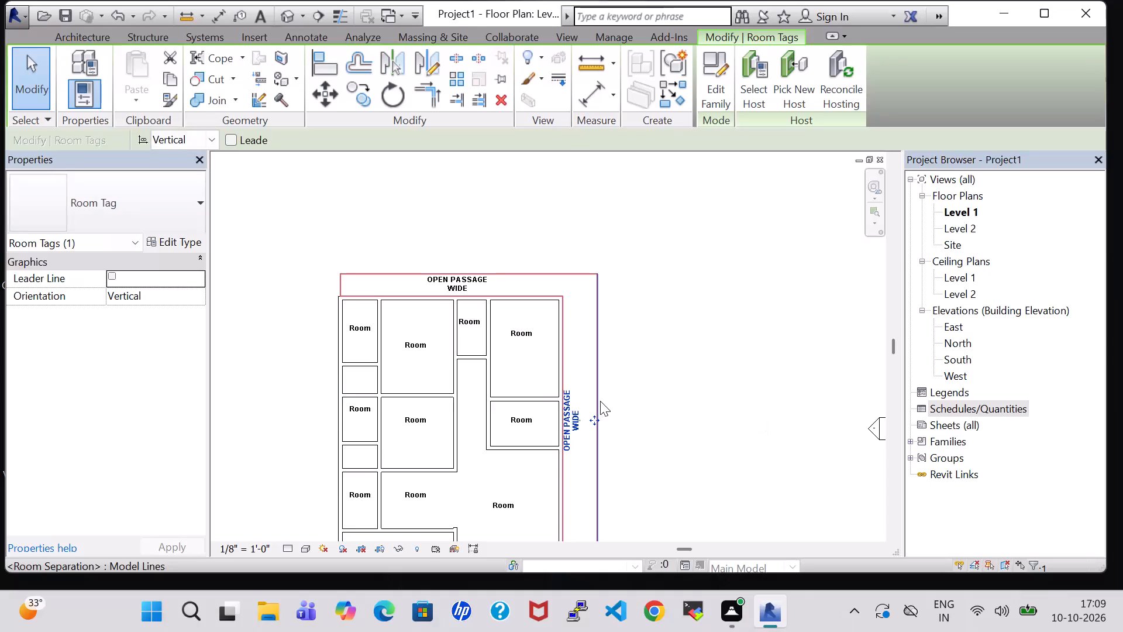
key("Right")
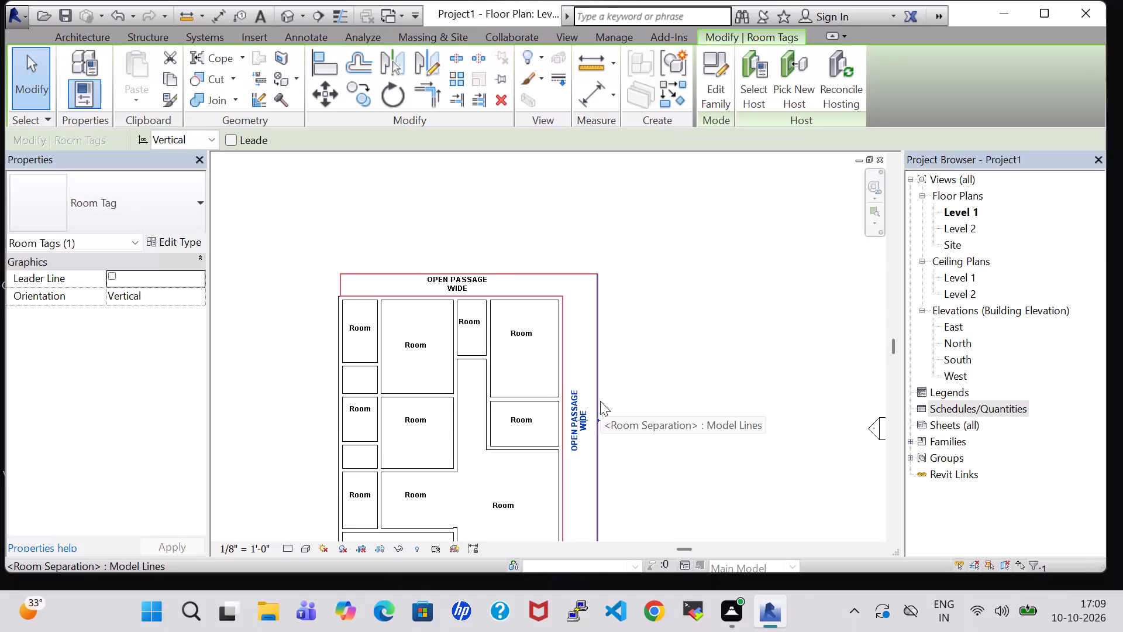
left_click(708, 376)
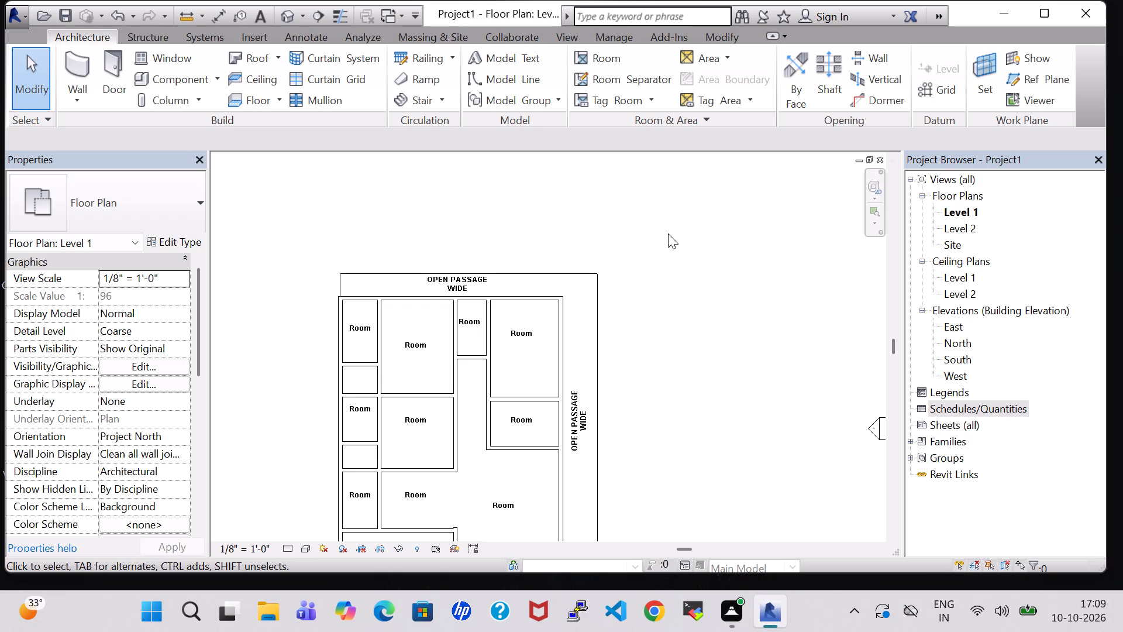
Rename the small room at the plan's northwest corner to BATH.
middle_click_drag(634, 250, 669, 160)
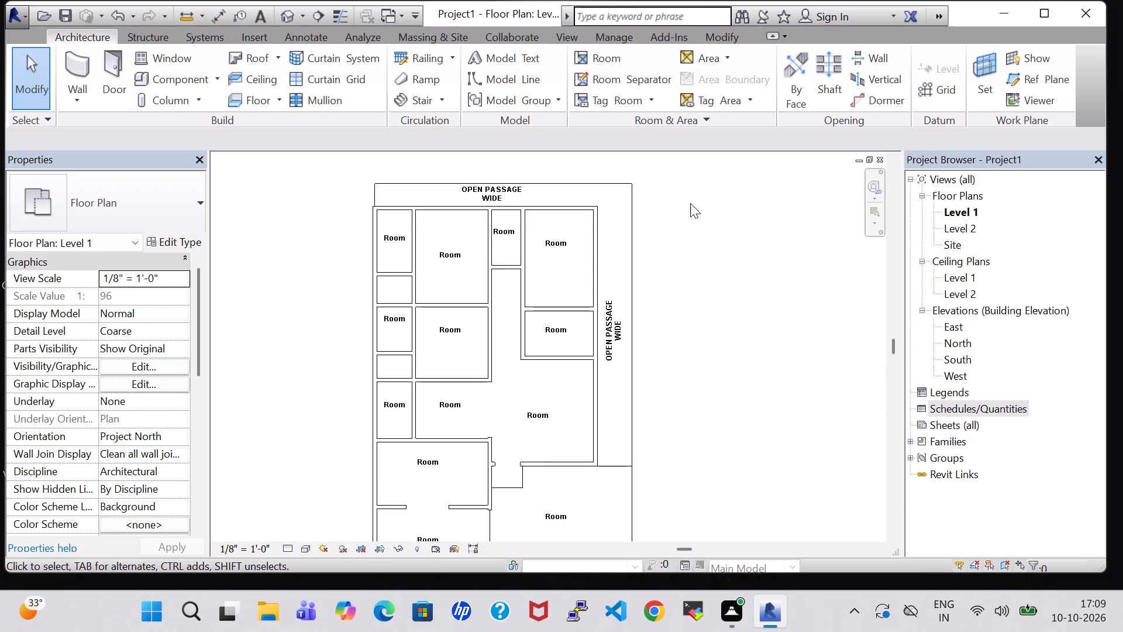
middle_click_drag(690, 205, 699, 198)
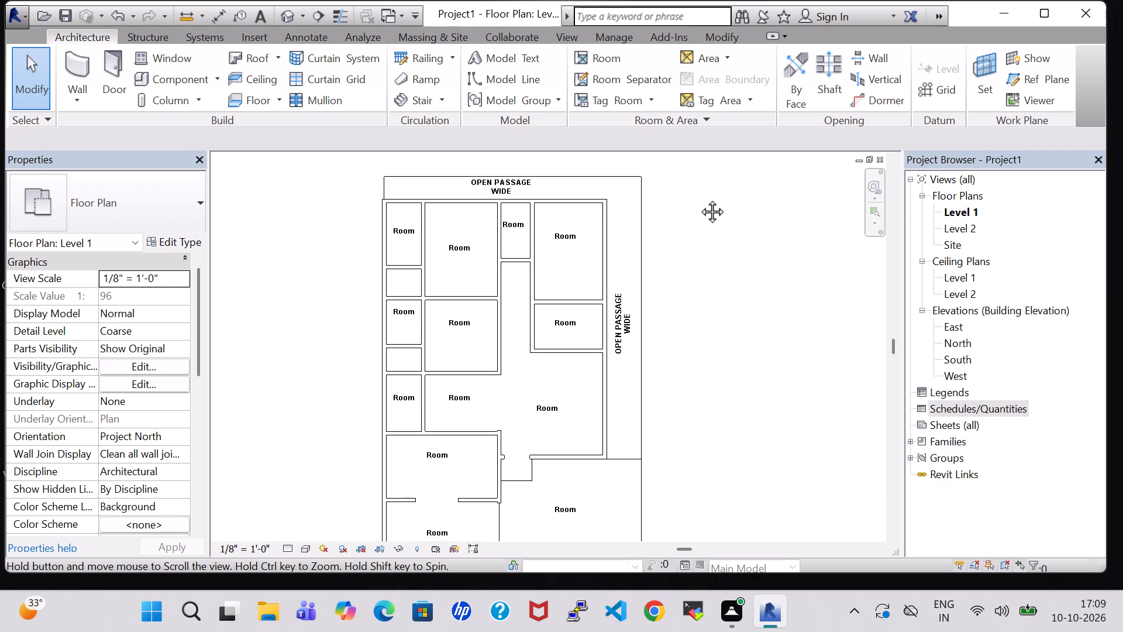
middle_click_drag(699, 198, 700, 198)
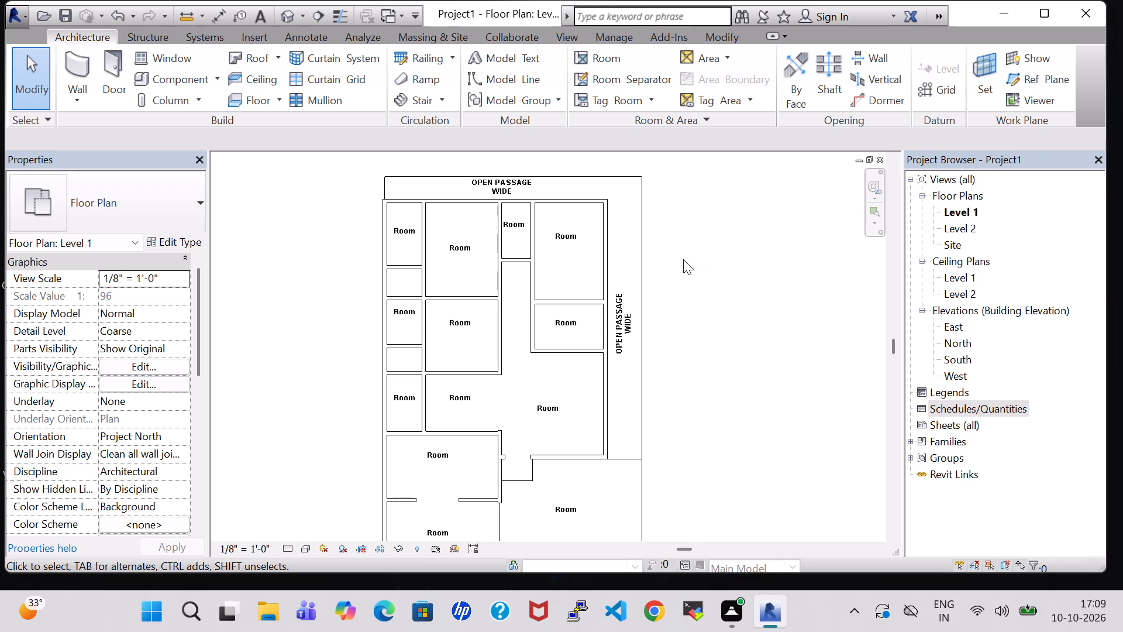
middle_click_drag(683, 259, 698, 256)
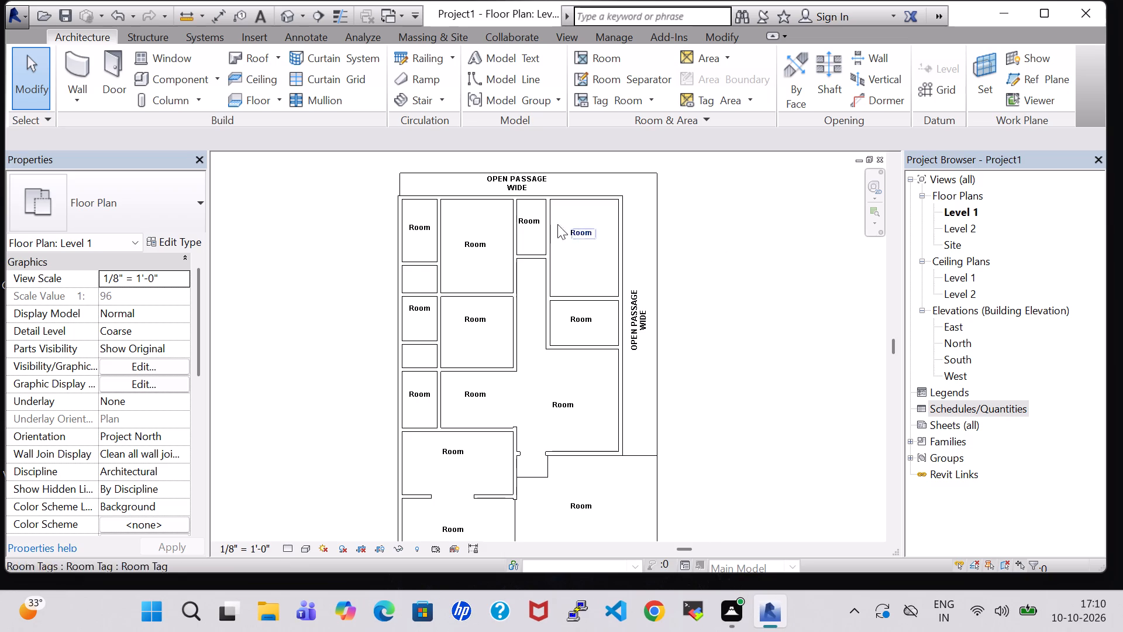
double_click(421, 225)
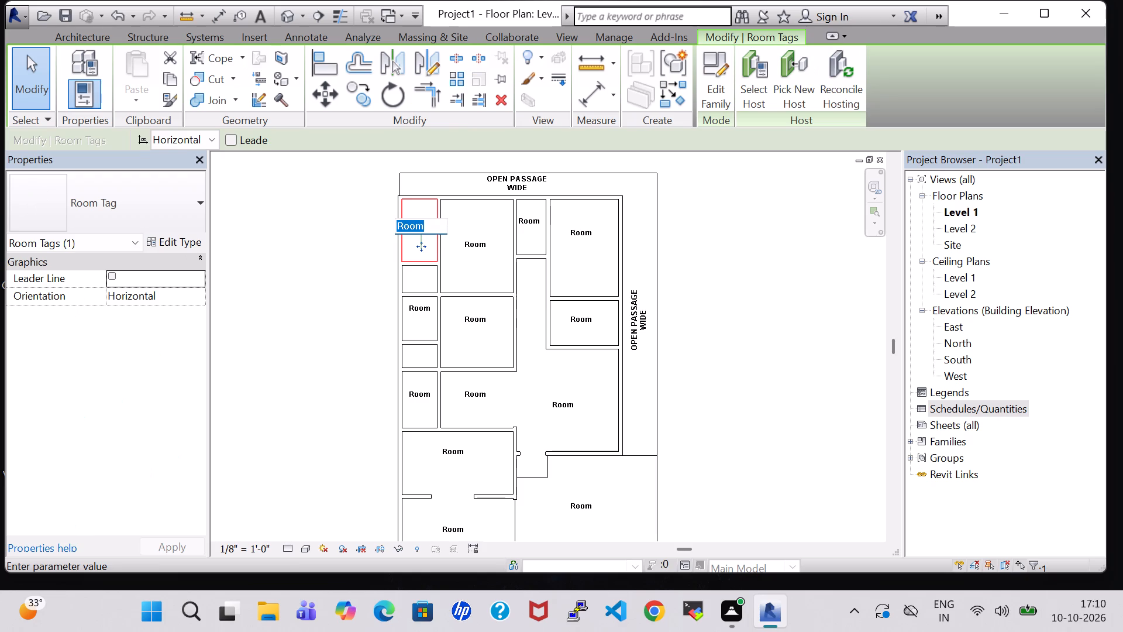
key("BackSpace")
type("BATH")
key("Return")
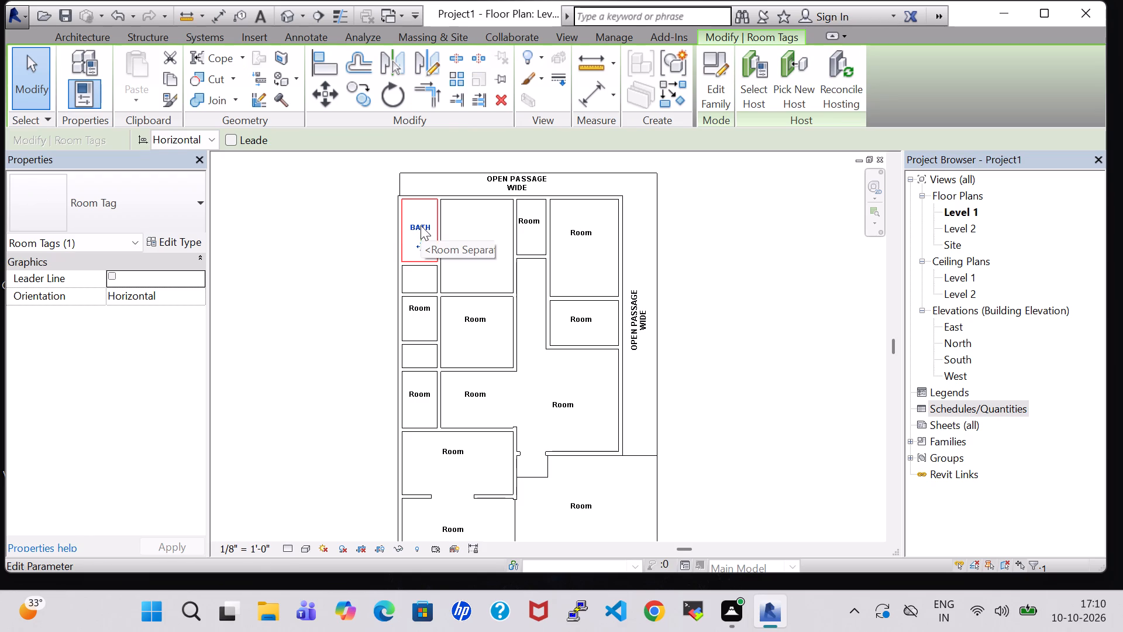
left_click(707, 260)
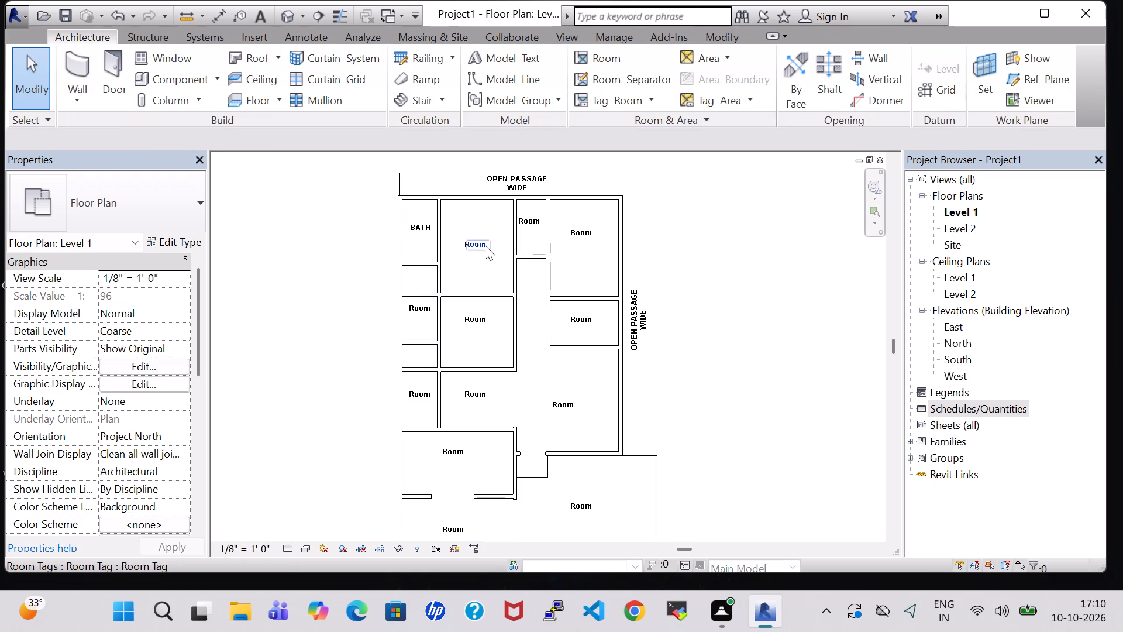
Rename the large room just east of the northwest BATH to BED.
double_click(484, 245)
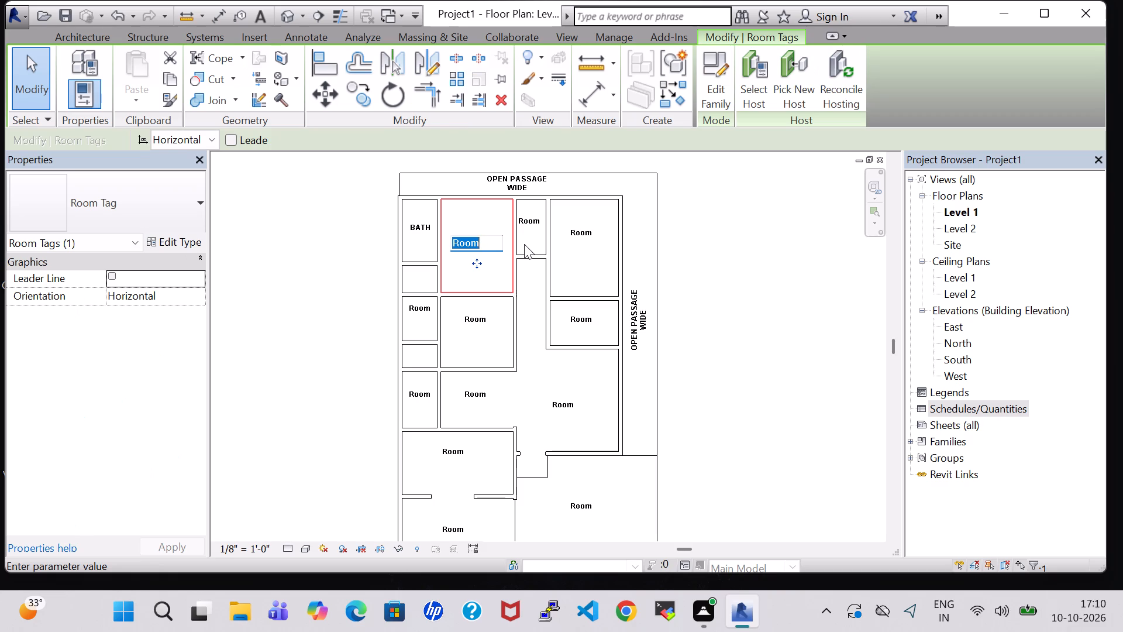
key("BackSpace")
type("BED")
key("Return")
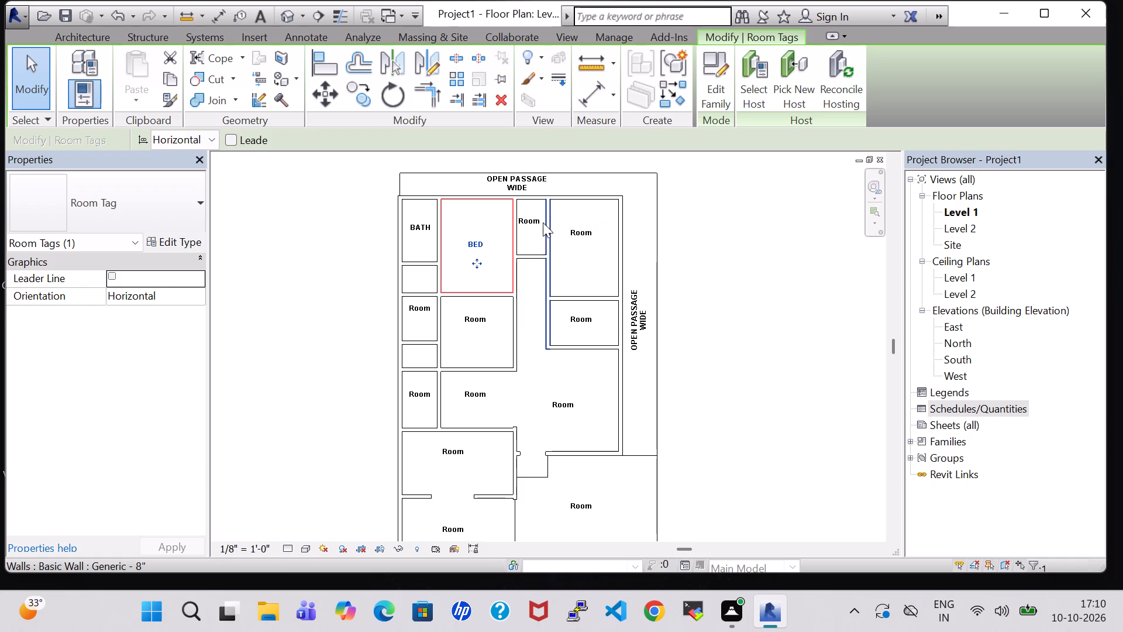
Rename the small north room between the two large rooms to BATH and nudge its tag slightly east.
double_click(532, 221)
key("BackSpace")
type("BATH")
key("Return")
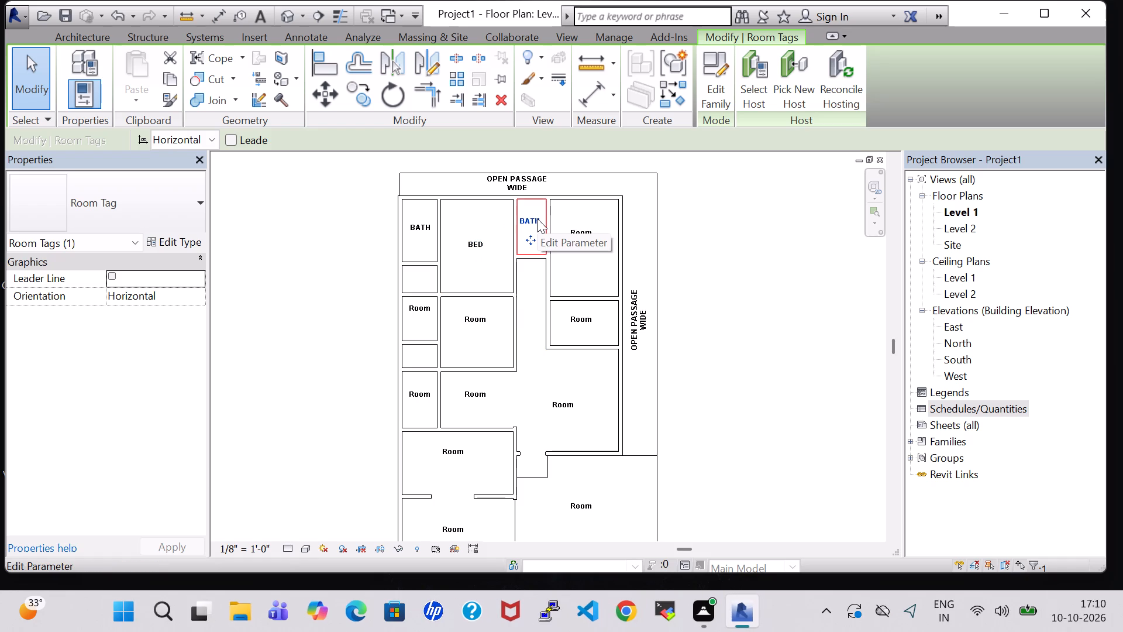
key("Right")
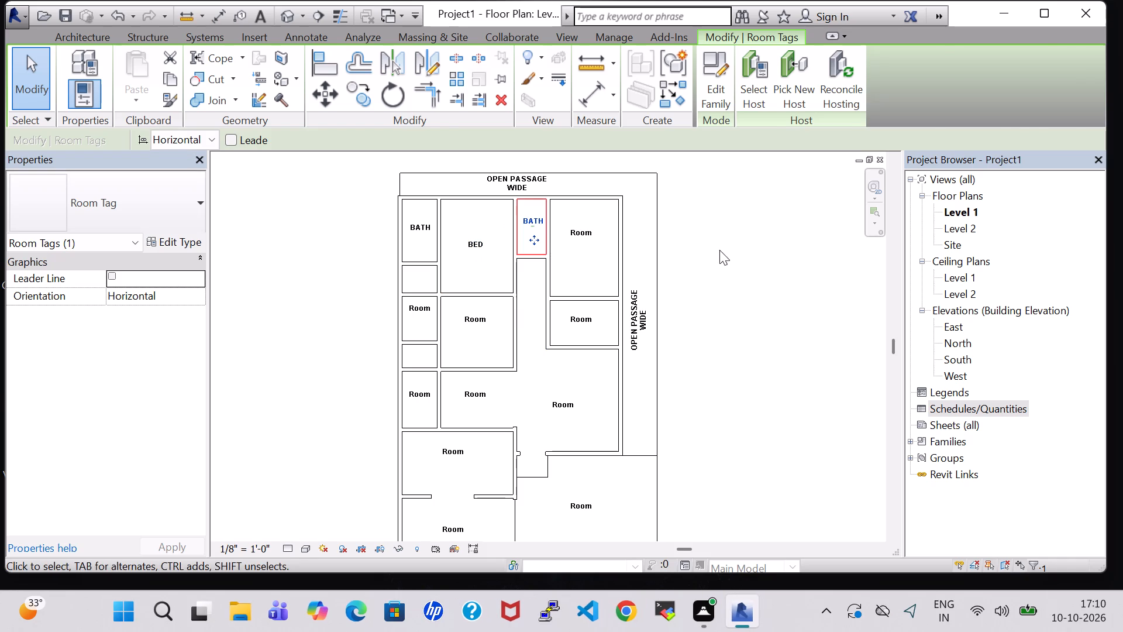
left_click(726, 250)
Rename the large room at the plan's northeast corner to BED.
double_click(583, 229)
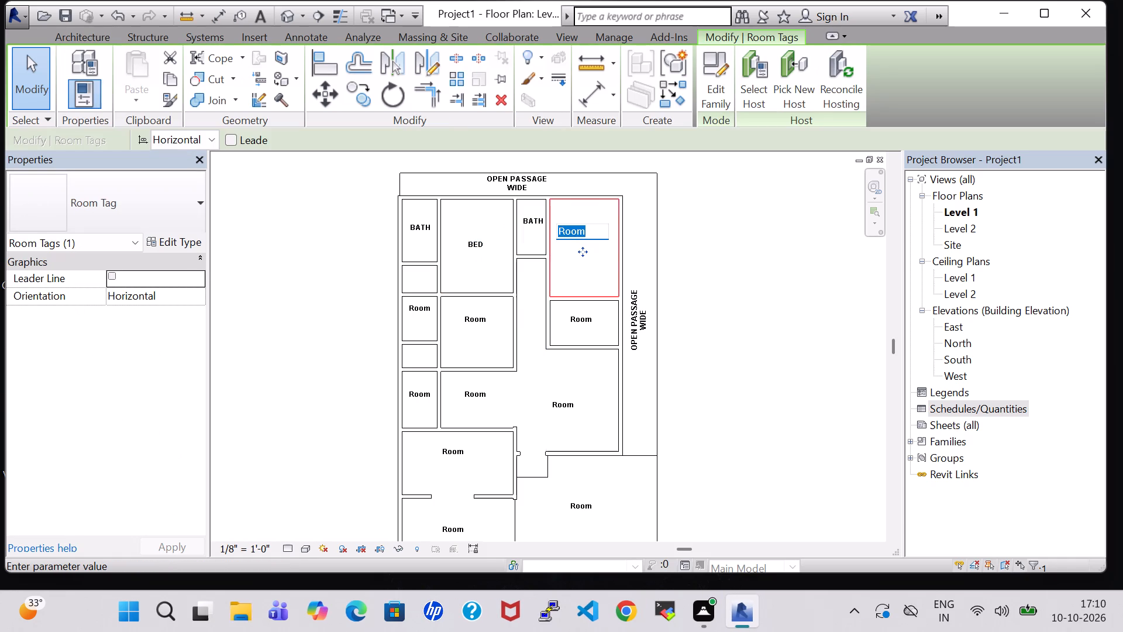
key("BackSpace")
type("BED")
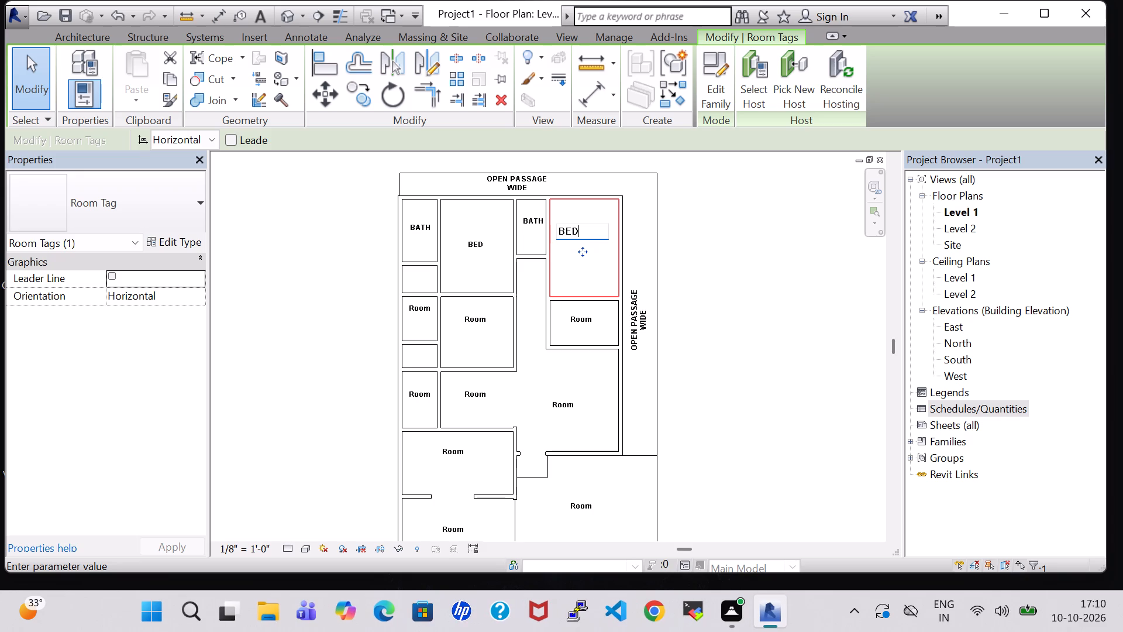
key("Return")
left_click(807, 294)
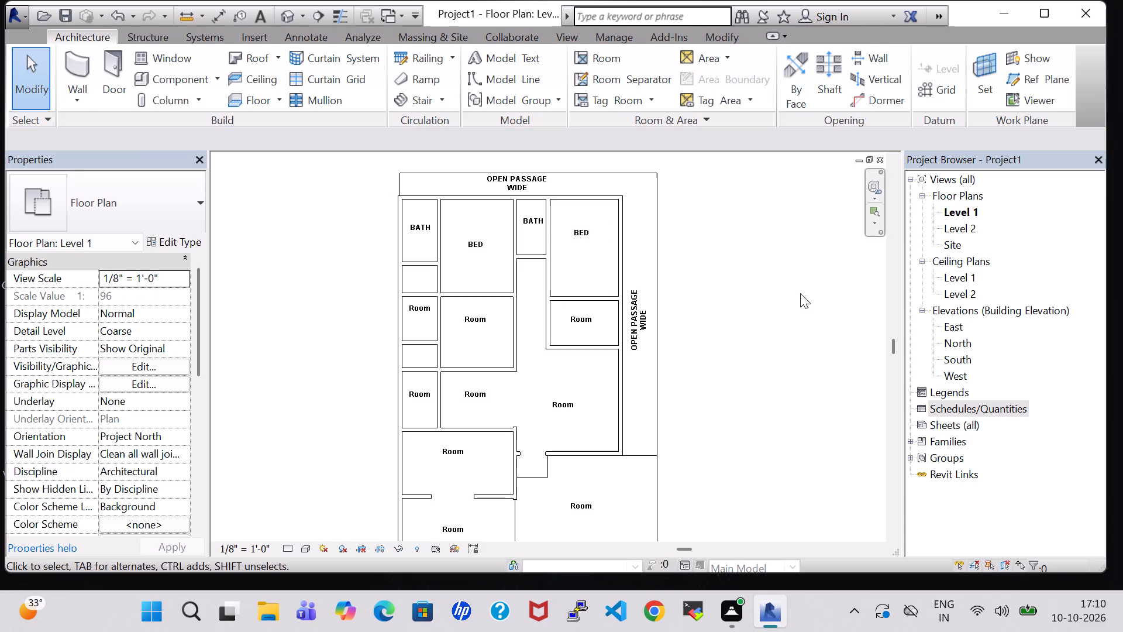
Extend the name of the bedroom beside the northwest BATH to BED ROOM.
double_click(481, 242)
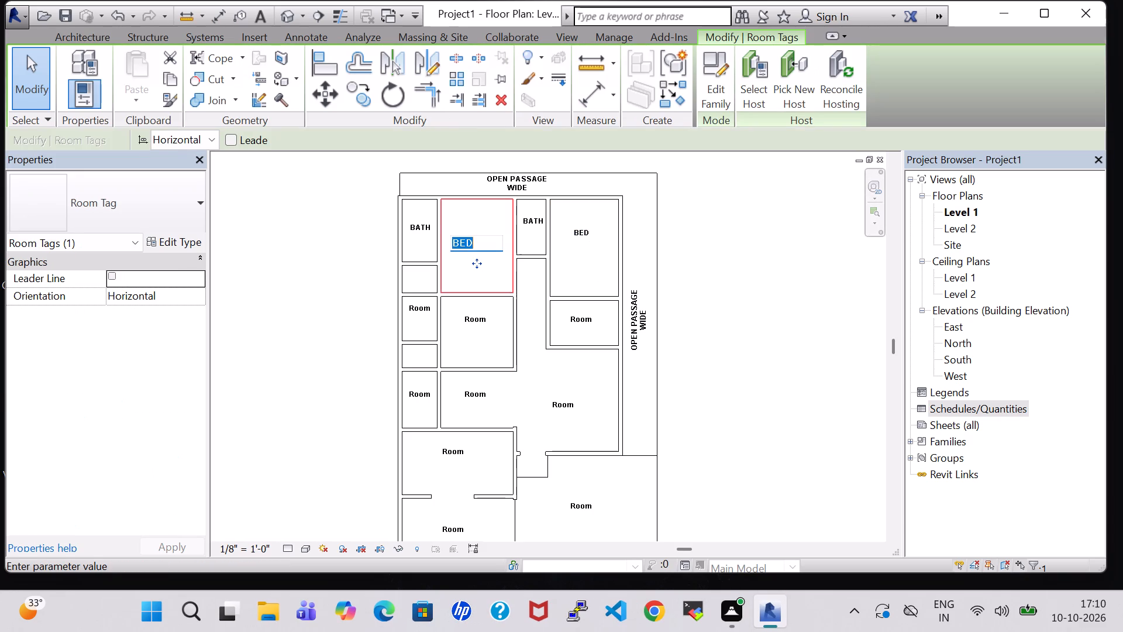
left_click(481, 242)
key("space")
type("ROOM")
key("Return")
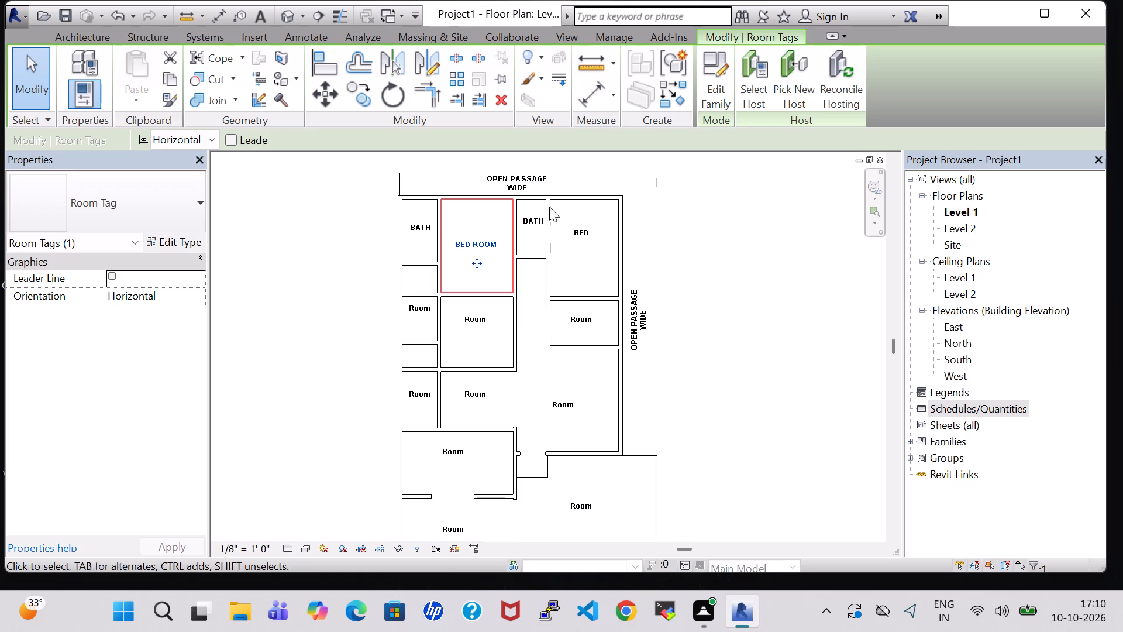
Extend the name of the northeast corner bedroom to BED ROOM.
double_click(588, 234)
left_click(589, 233)
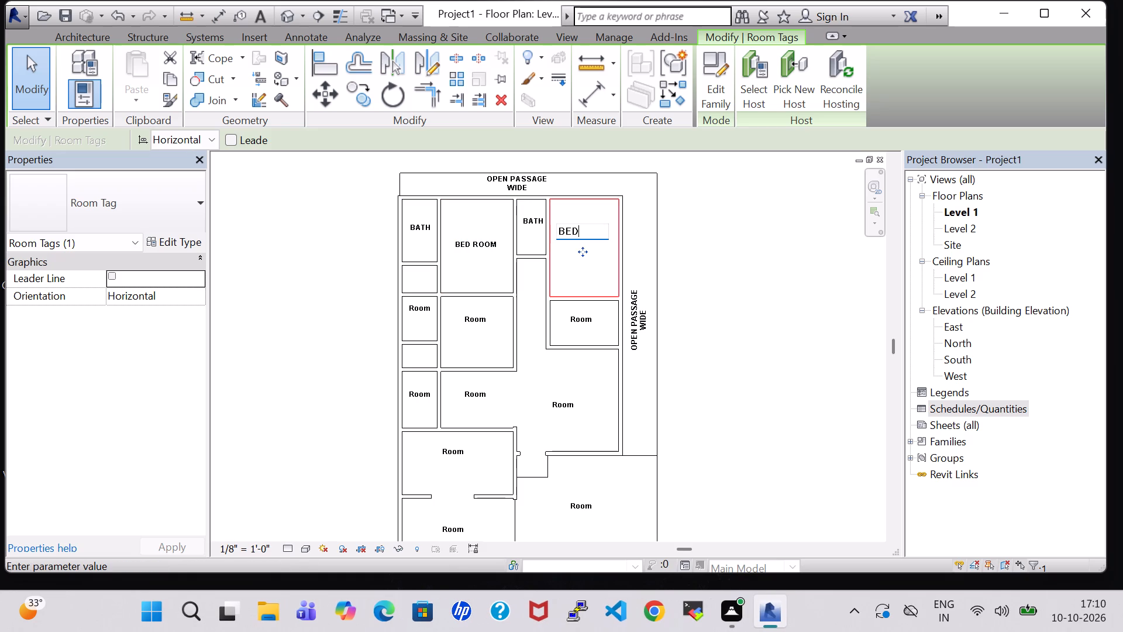
key("space")
type("ROOM")
key("Return")
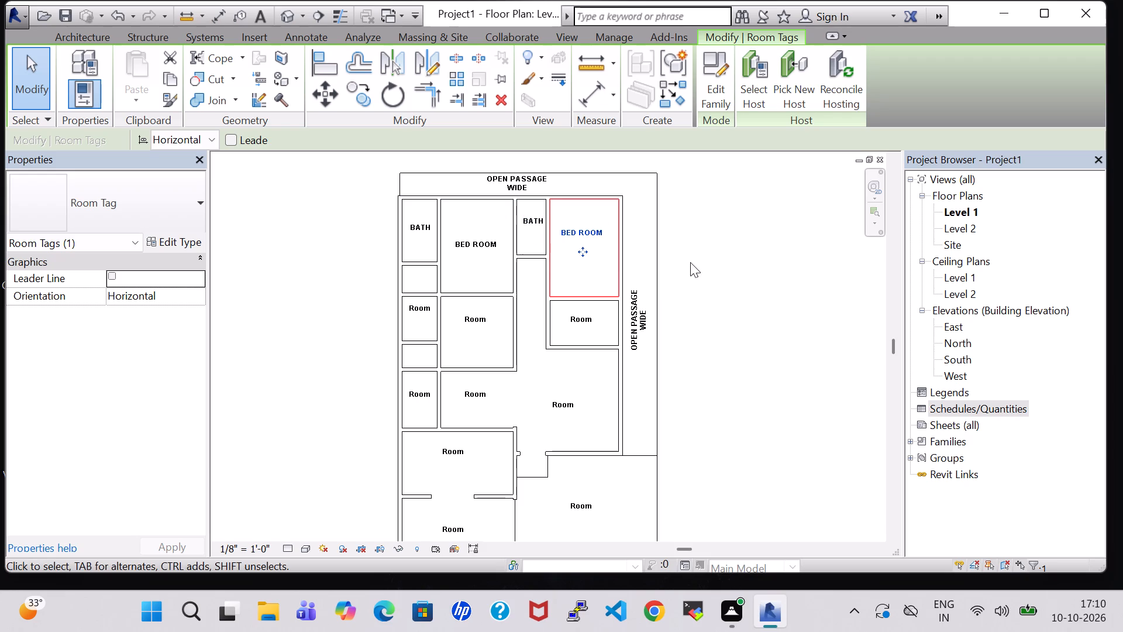
left_click(586, 231)
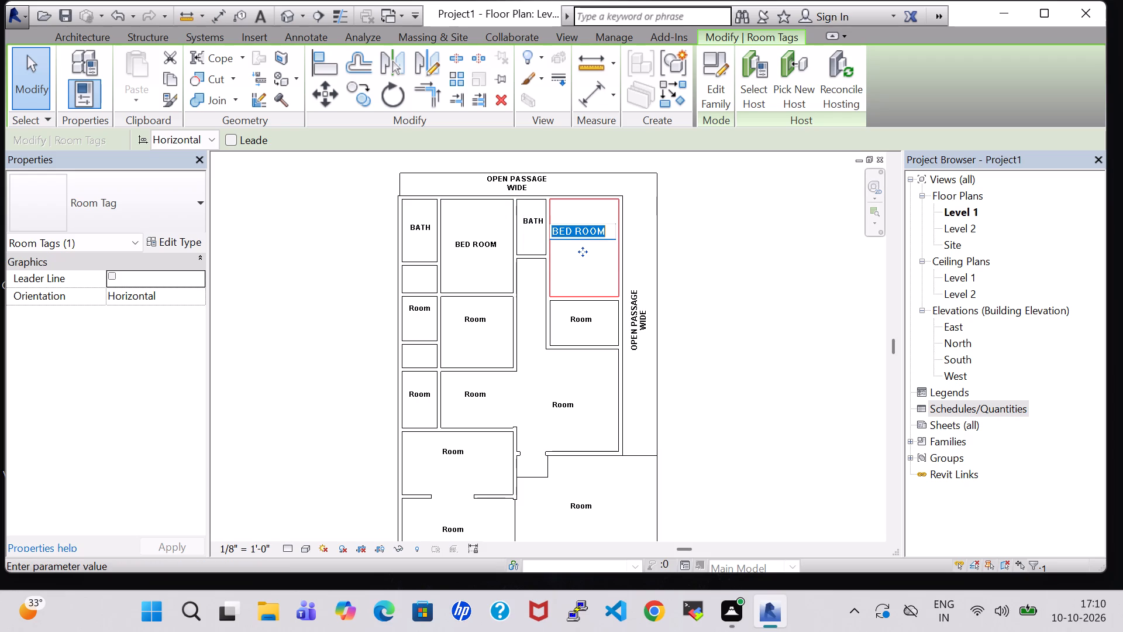
left_click(701, 281)
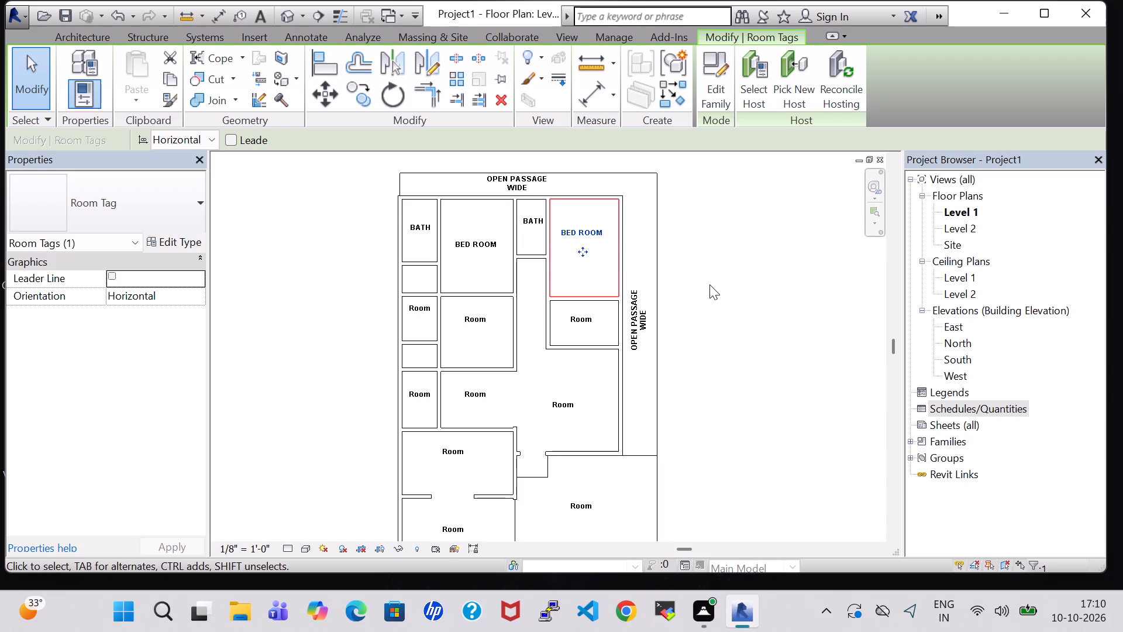
Nudge the northeast BED ROOM tag vertically until it sits slightly further south in the room.
key("Up")
key("Up")
key("Down")
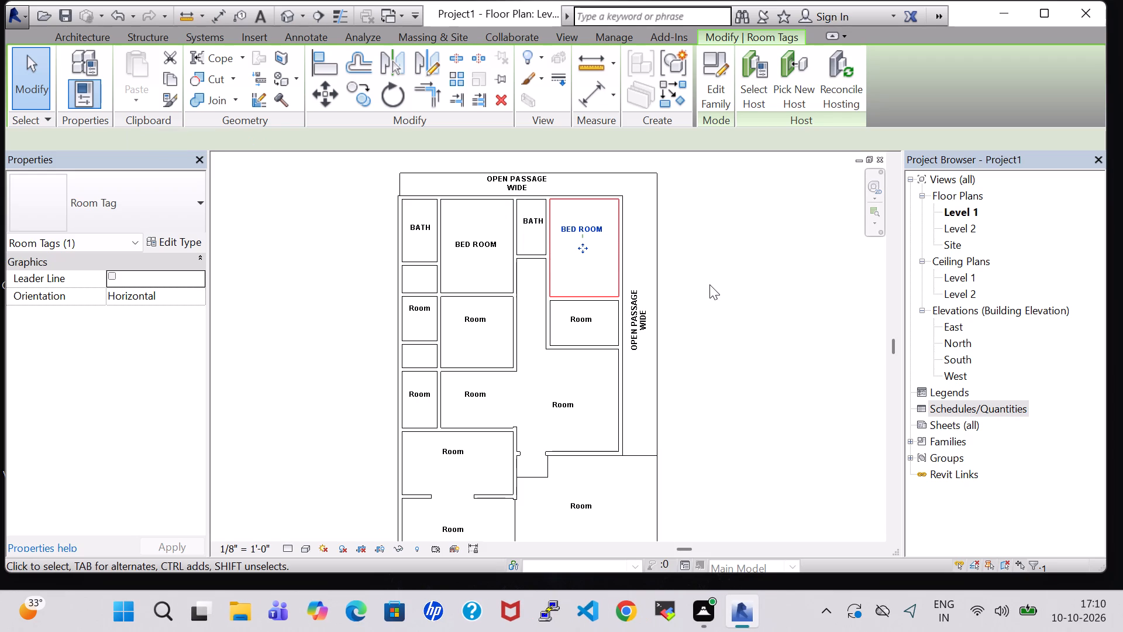
key("Up")
key("Down")
key("Up")
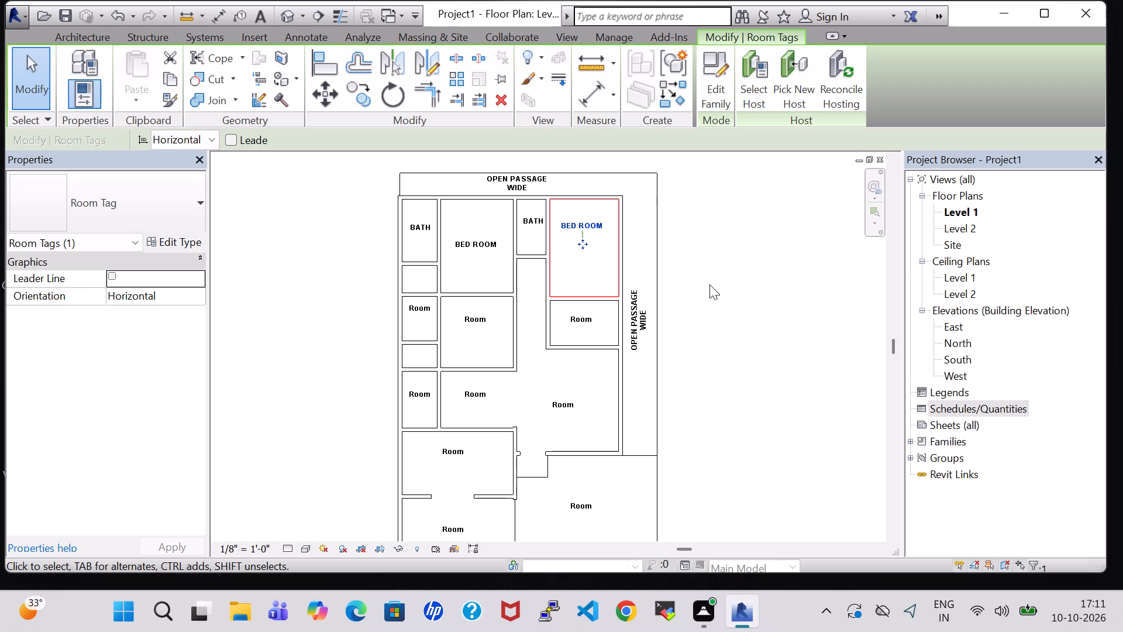
key("Down")
key("Down")
key("Down")
key("Down")
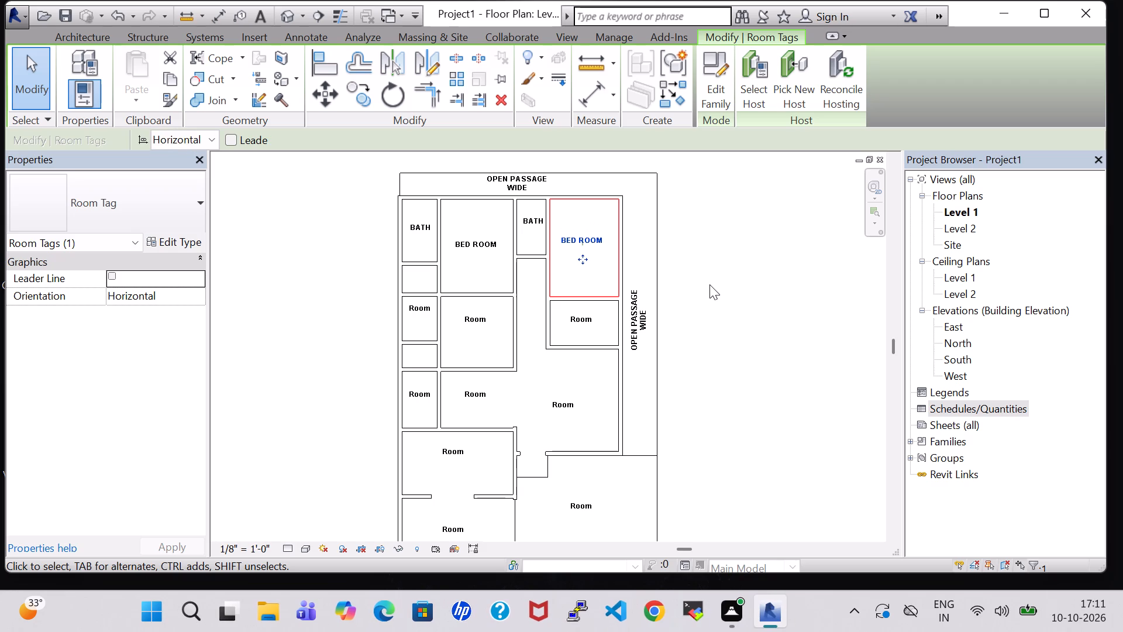
left_click(748, 288)
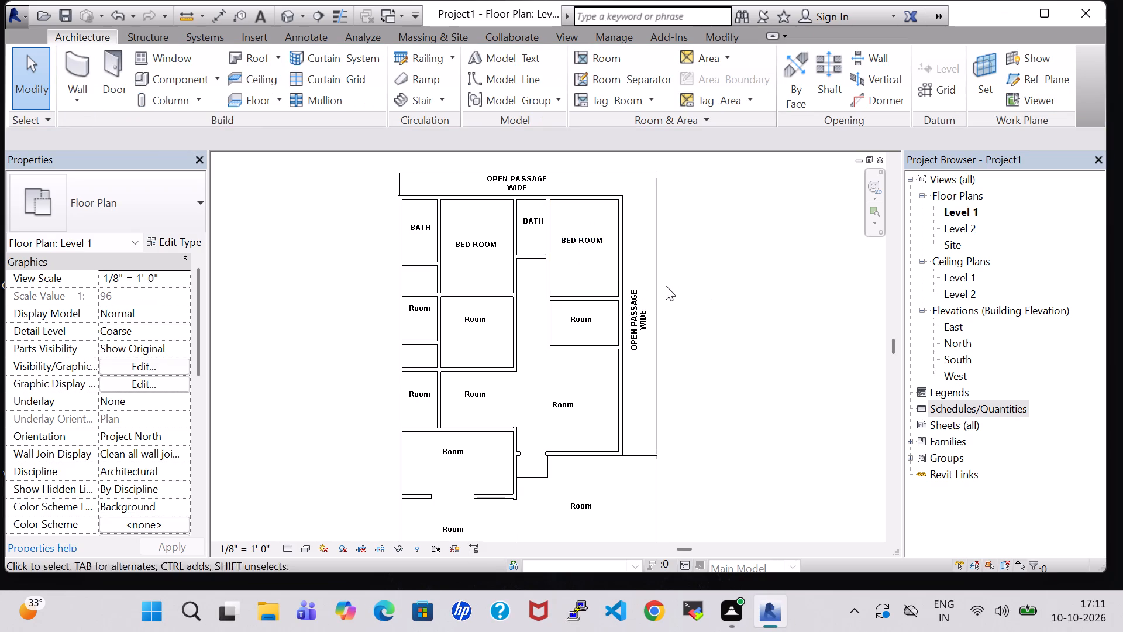
Rename the room directly south of the northeast BED ROOM to KITCHEN.
double_click(586, 313)
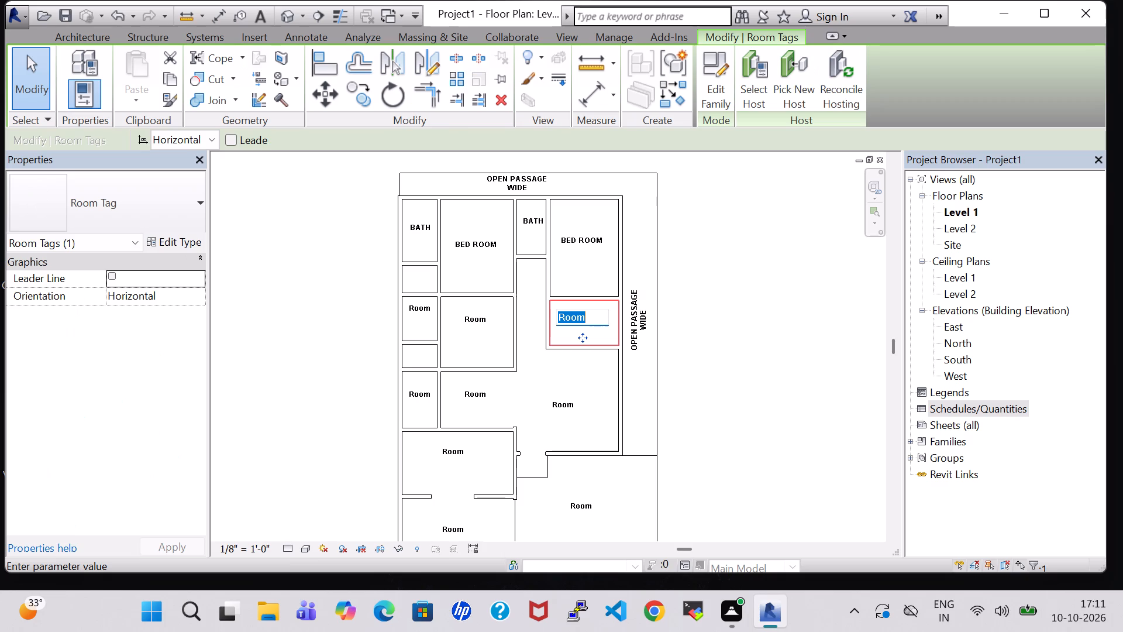
key("BackSpace")
type("KITCHEN")
key("Return")
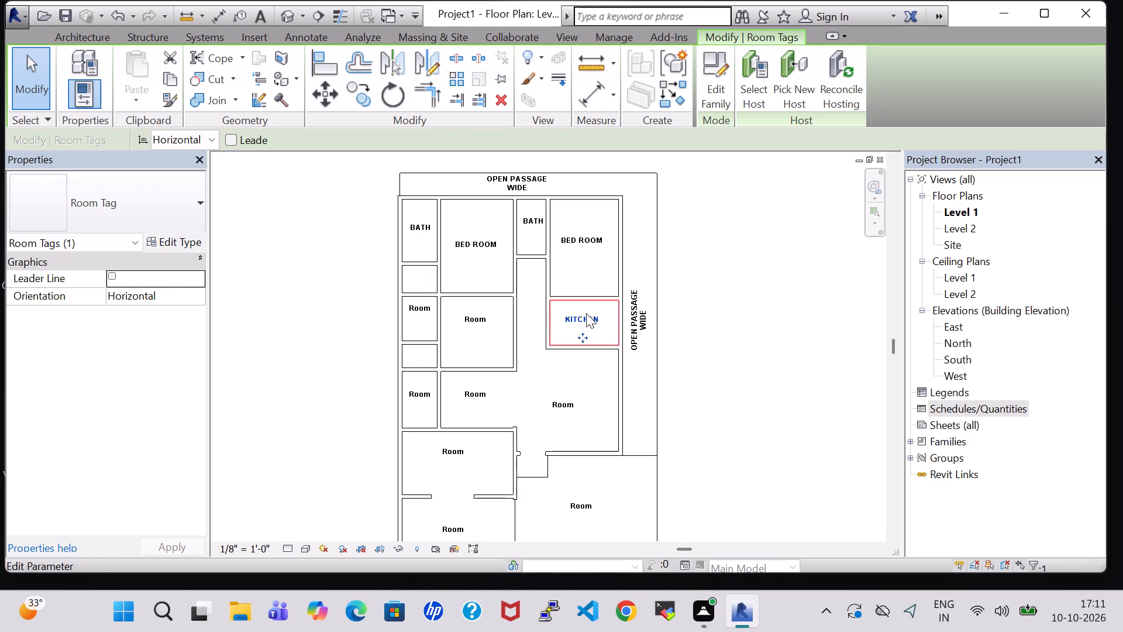
left_click(728, 330)
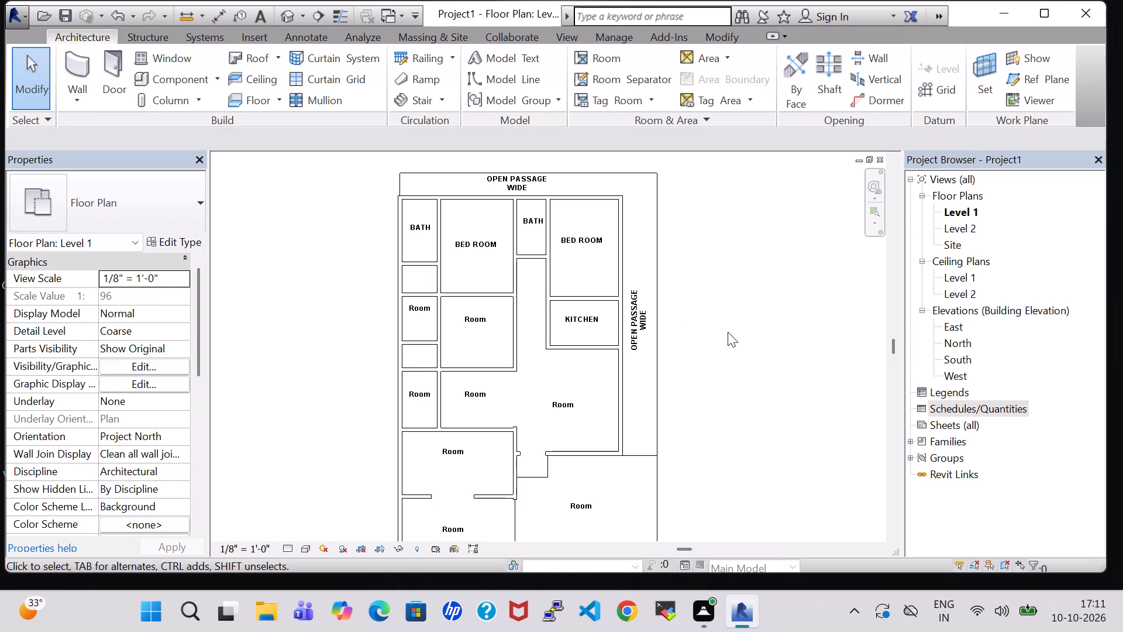
Rename the room directly south of the northwest BED ROOM to BED ROOM.
double_click(472, 317)
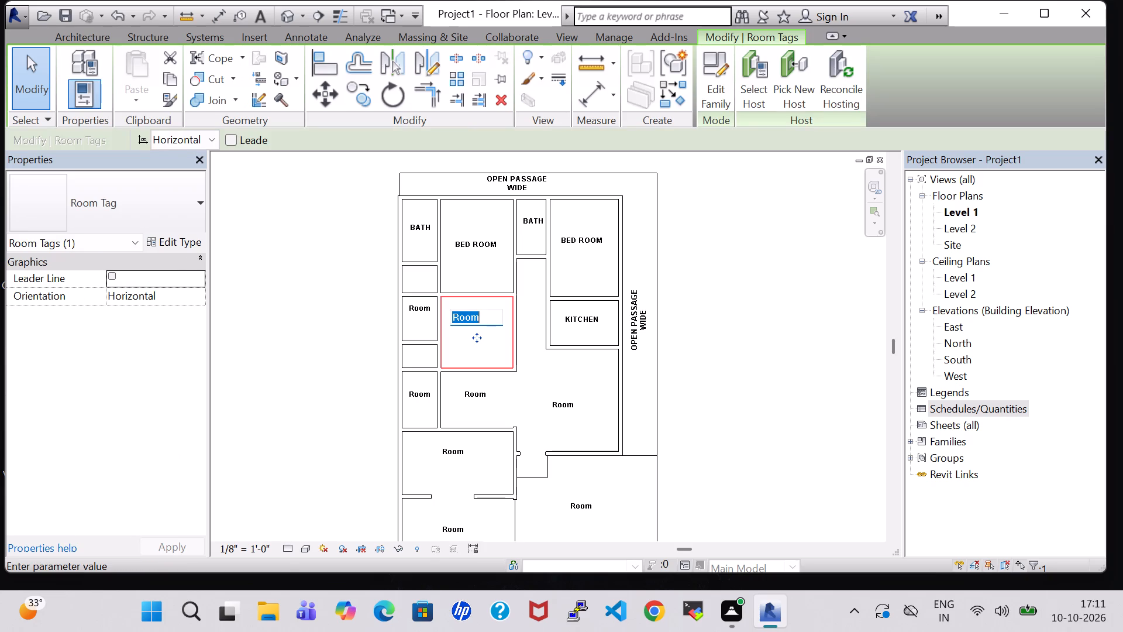
key("BackSpace")
type("BED")
key("space")
type("ROOM")
key("Return")
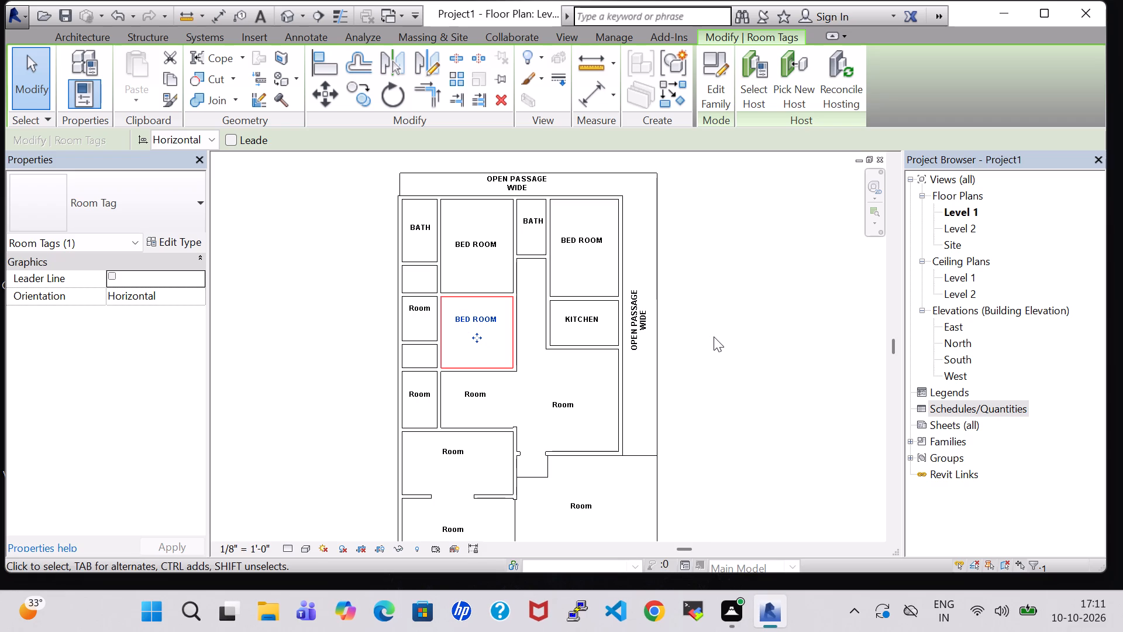
Split the wall between the northwest BED ROOM and the small untagged room south of BATH, and delete a segment for an opening about 2'-1" wide.
middle_click_drag(714, 336, 719, 318)
scroll(714, 336, "up", 1)
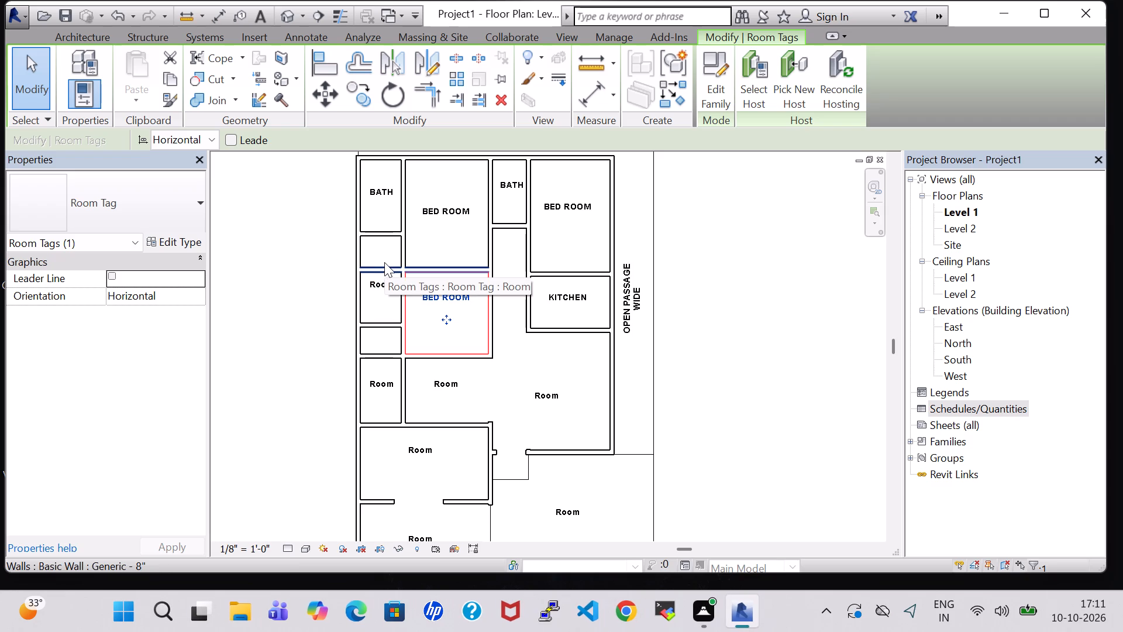
scroll(350, 229, "up", 2)
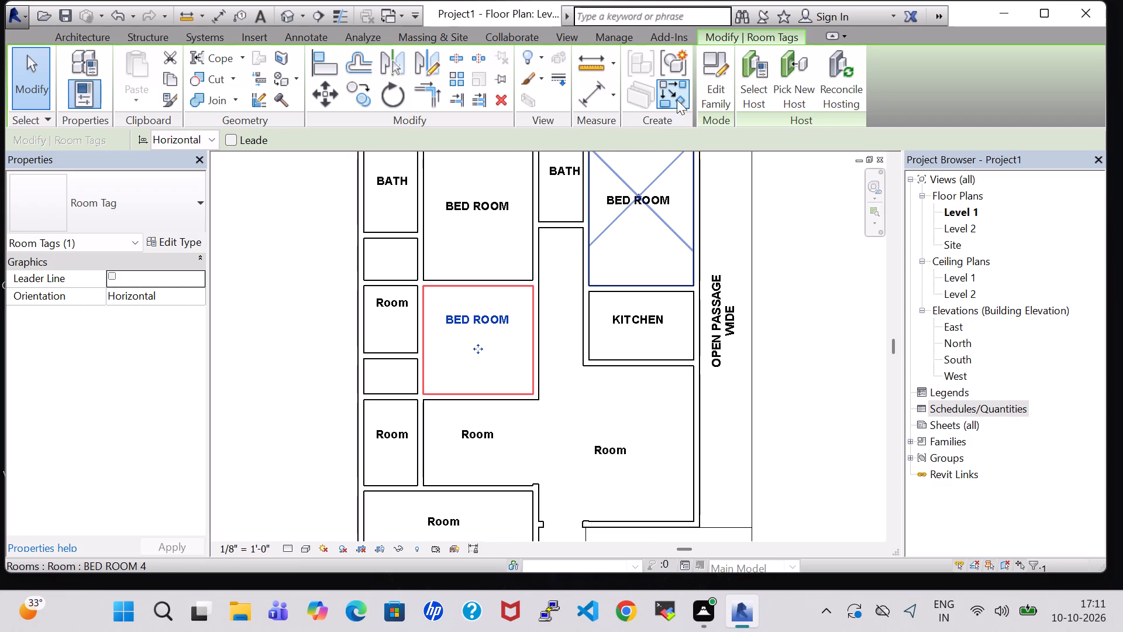
left_click(463, 57)
scroll(395, 233, "up", 4)
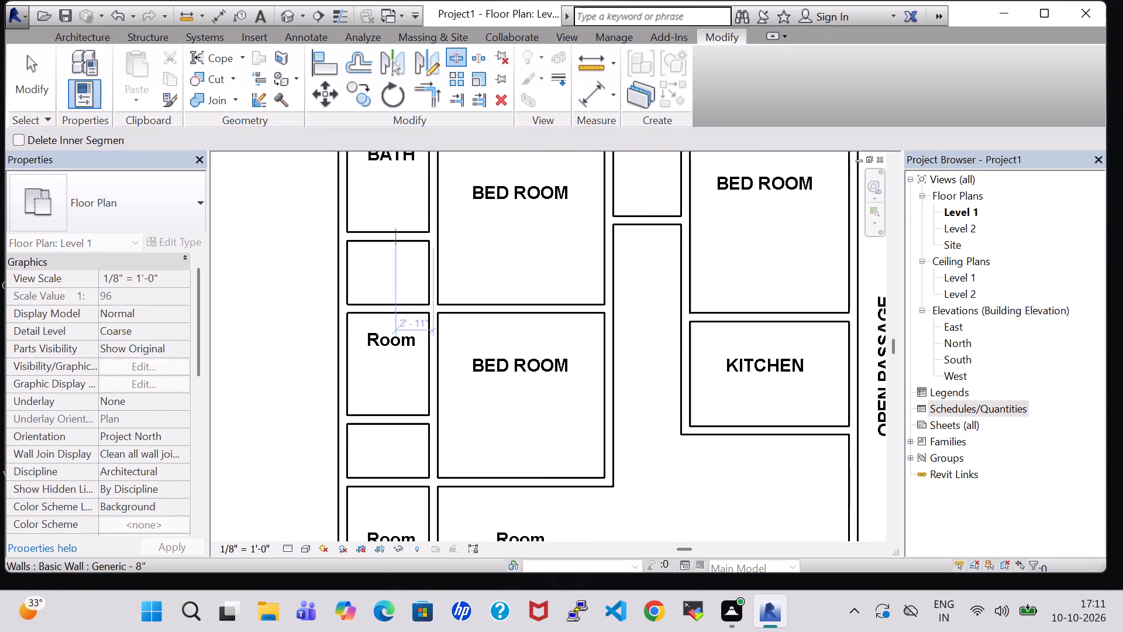
left_click(443, 276)
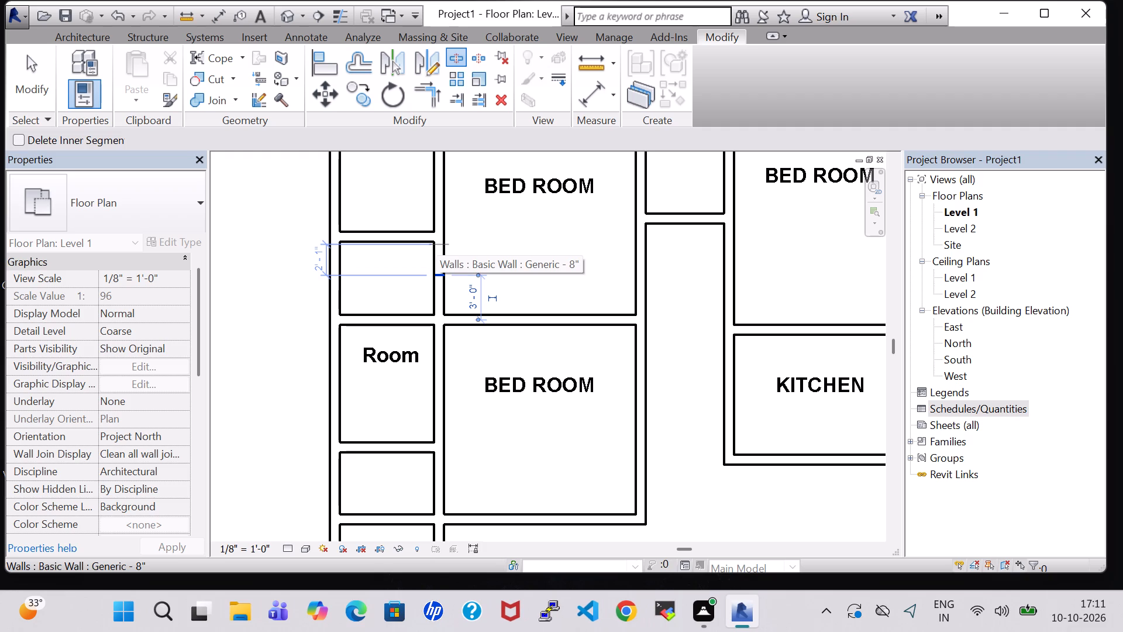
left_click(436, 245)
key("Escape")
key("Escape")
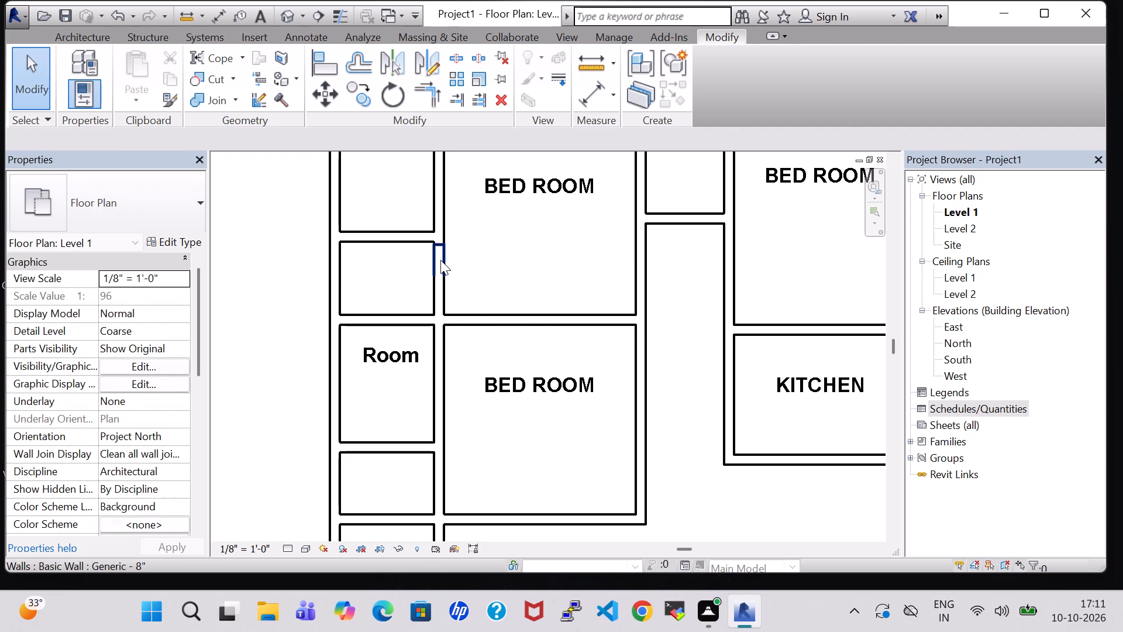
left_click(440, 260)
key("Delete")
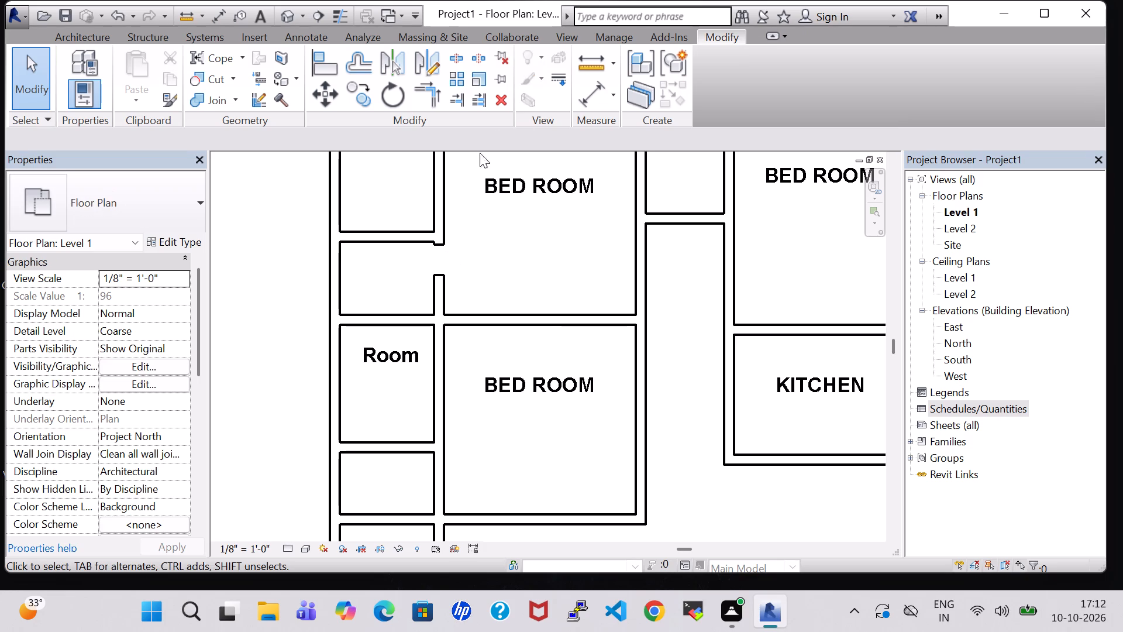
Draw an L-shaped room separation line in the small untagged room, from the middle of its north wall to the opening's south end.
left_click(82, 33)
left_click(615, 83)
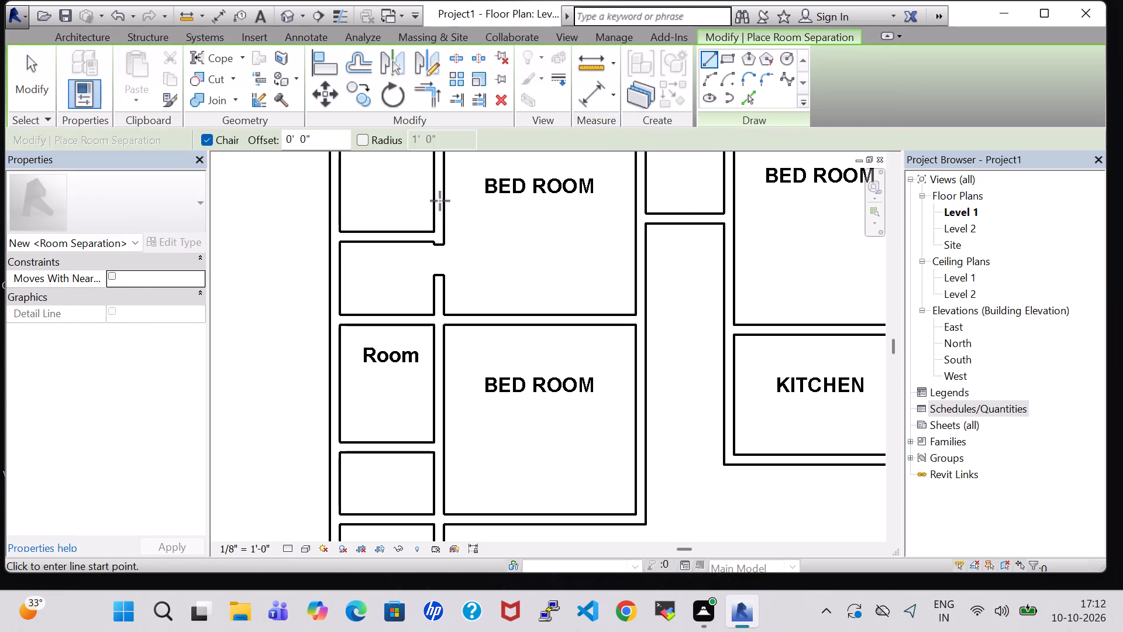
left_click(391, 241)
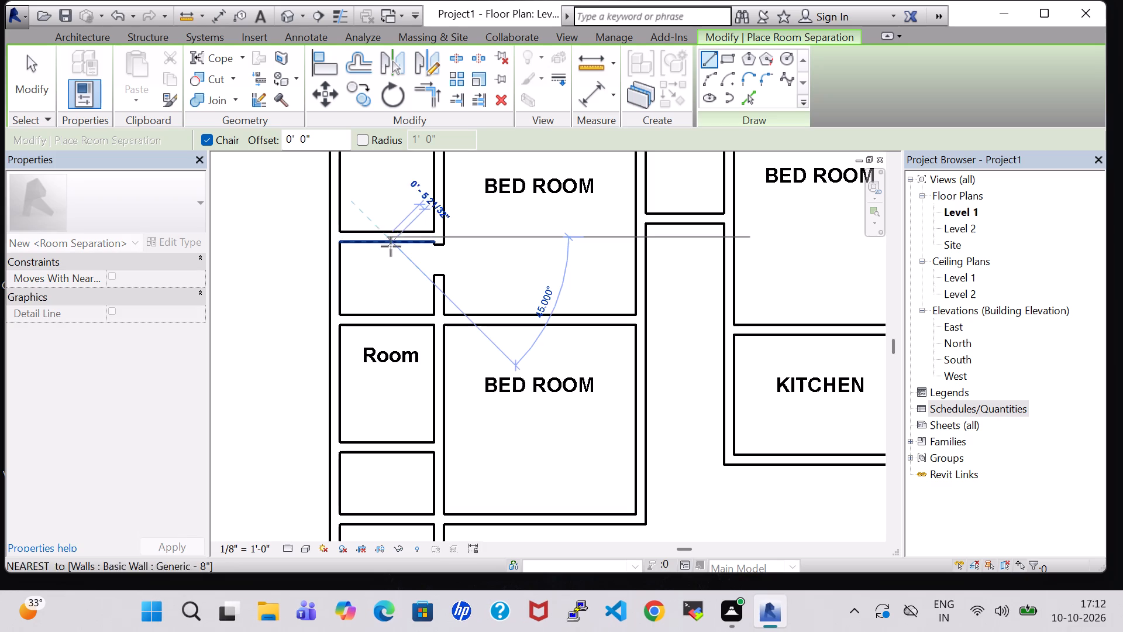
left_click(391, 273)
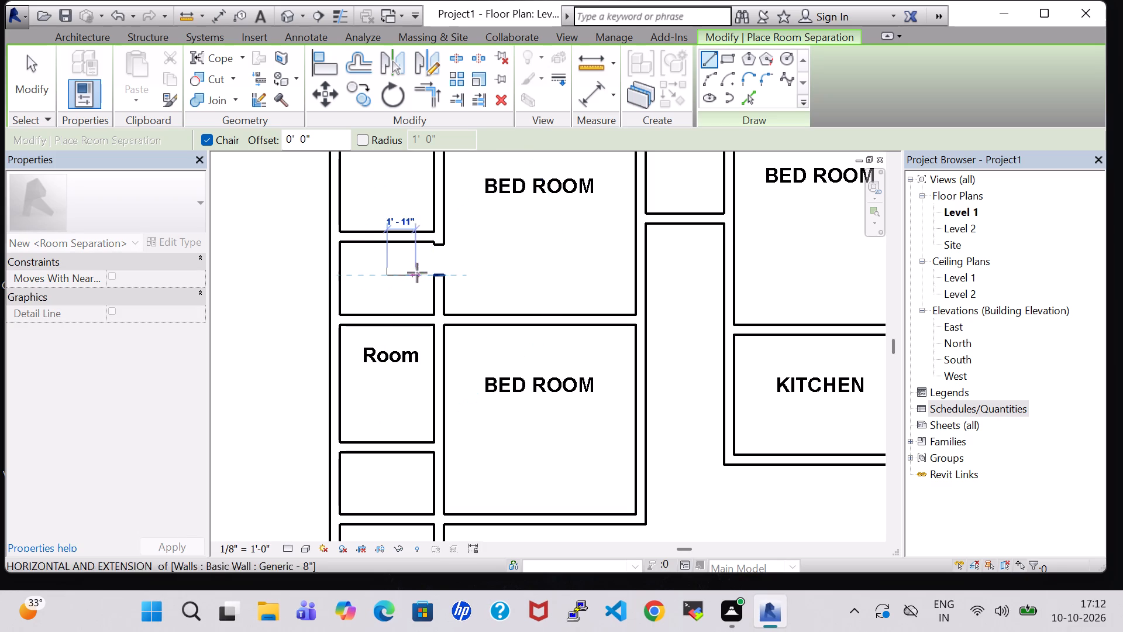
left_click(444, 273)
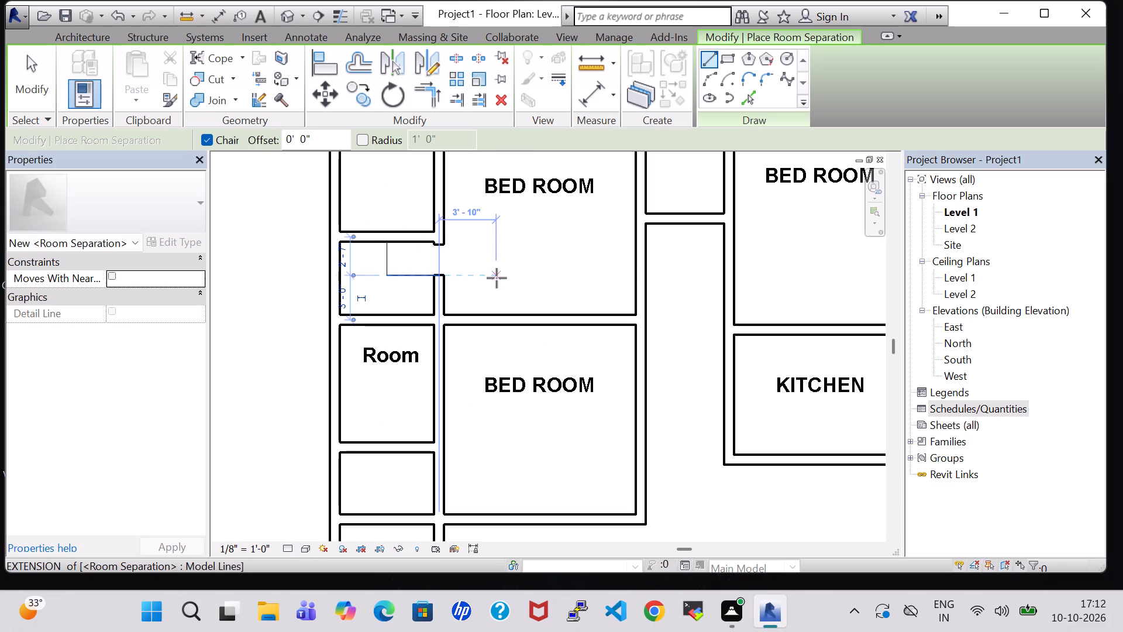
key("Escape")
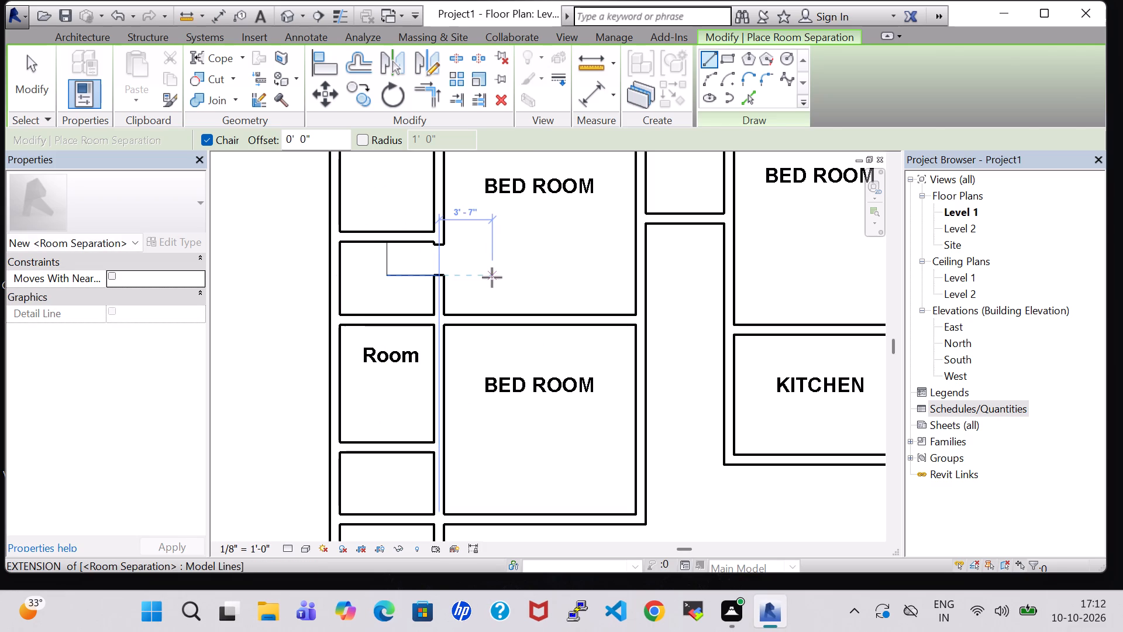
key("Escape")
middle_click_drag(492, 277, 502, 332)
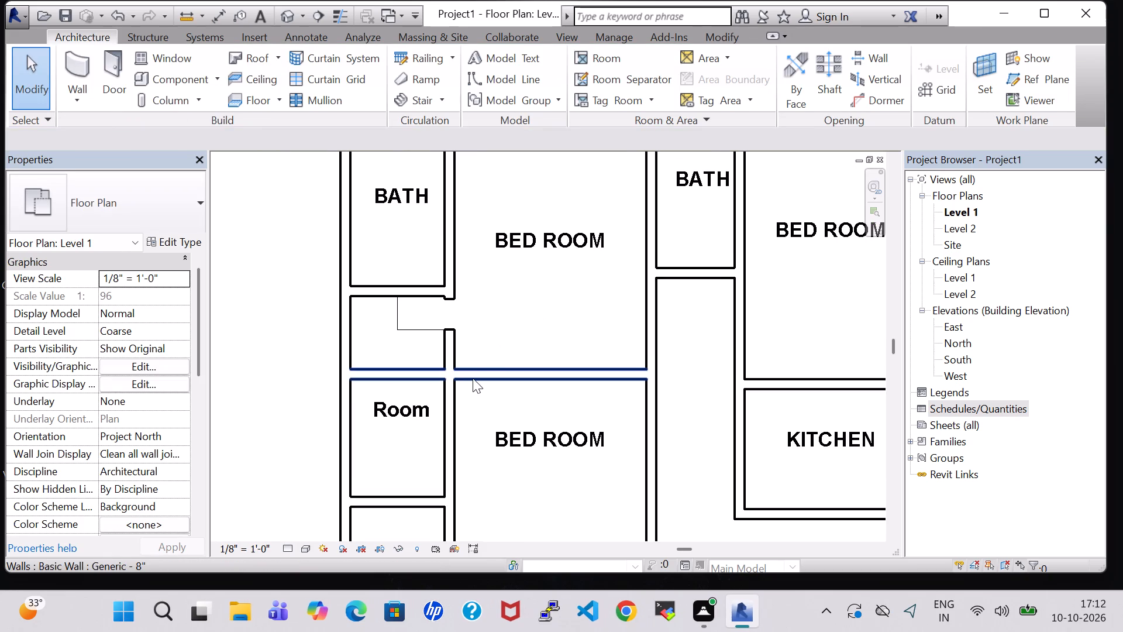
Rename the room directly west of the southern BED ROOM on the plan's west side to BATH.
middle_click_drag(485, 415, 486, 359)
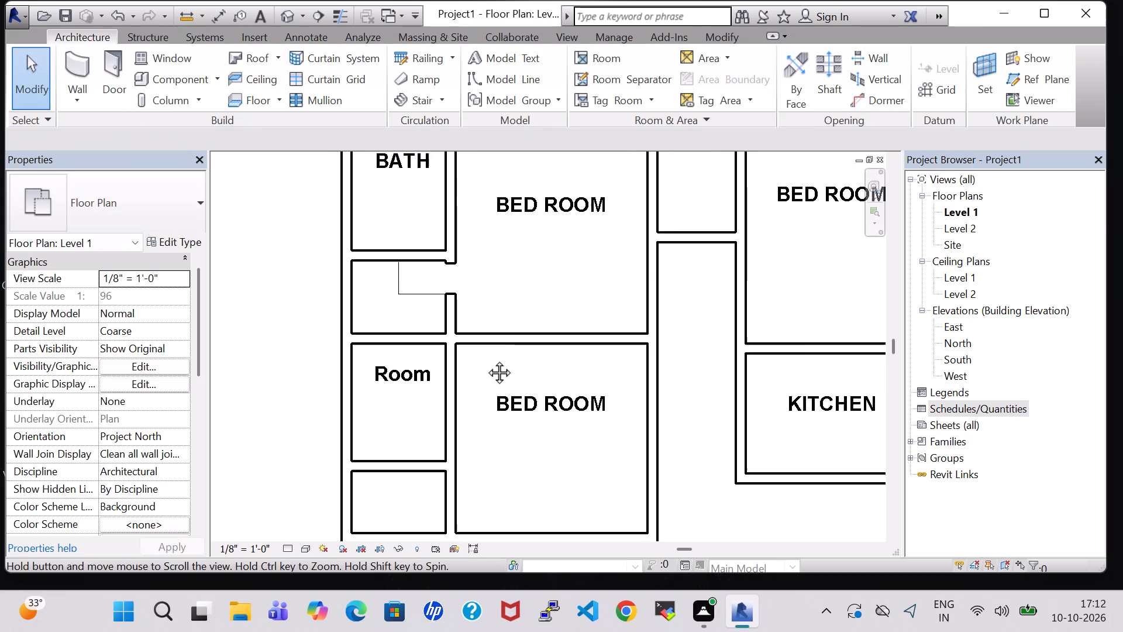
middle_click_drag(486, 359, 491, 311)
double_click(413, 305)
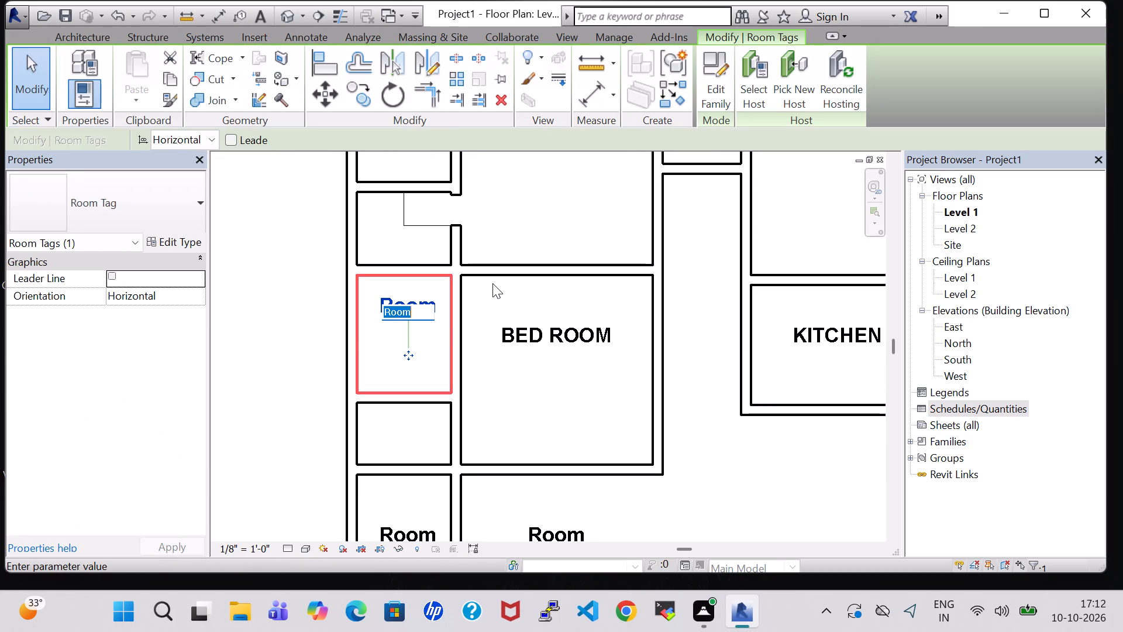
key("BackSpace")
type("BATH")
key("Return")
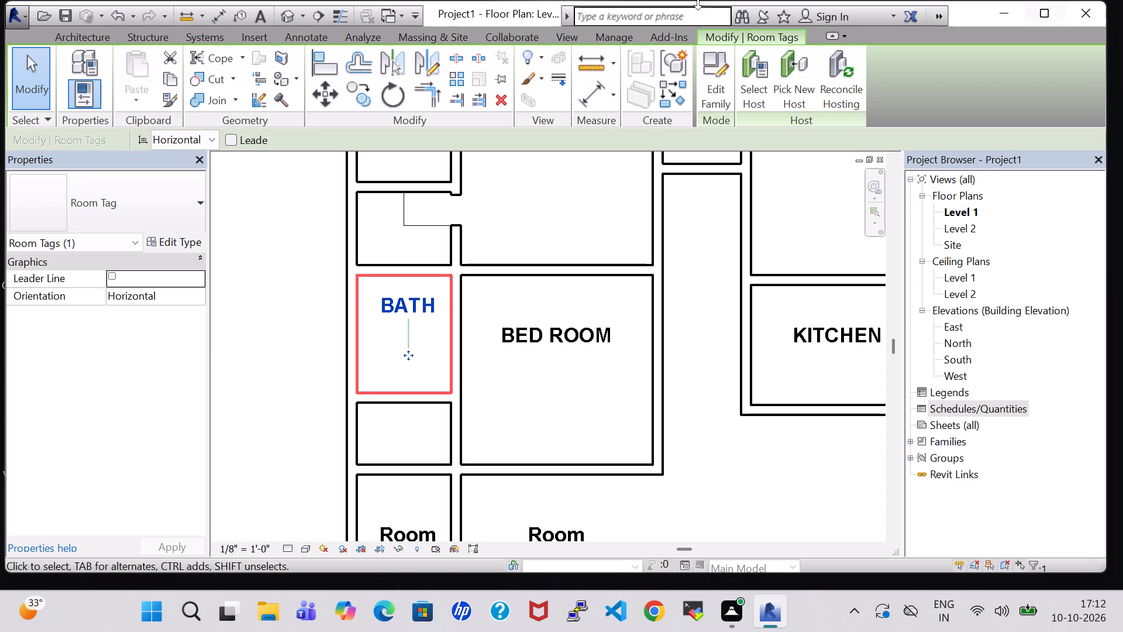
left_click(247, 312)
Split the wall between the southern BED ROOM and the small room below BATH about 0'-11" and 3'-10" above its south end, deleting the middle segment.
scroll(252, 312, "down", 1)
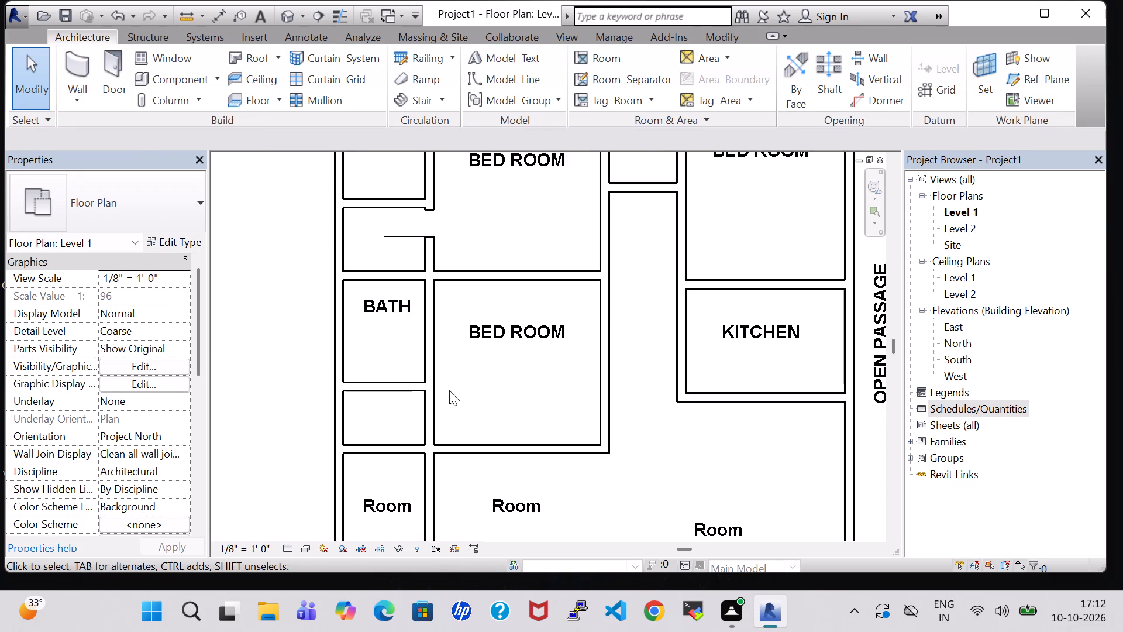
middle_click_drag(449, 390, 453, 352)
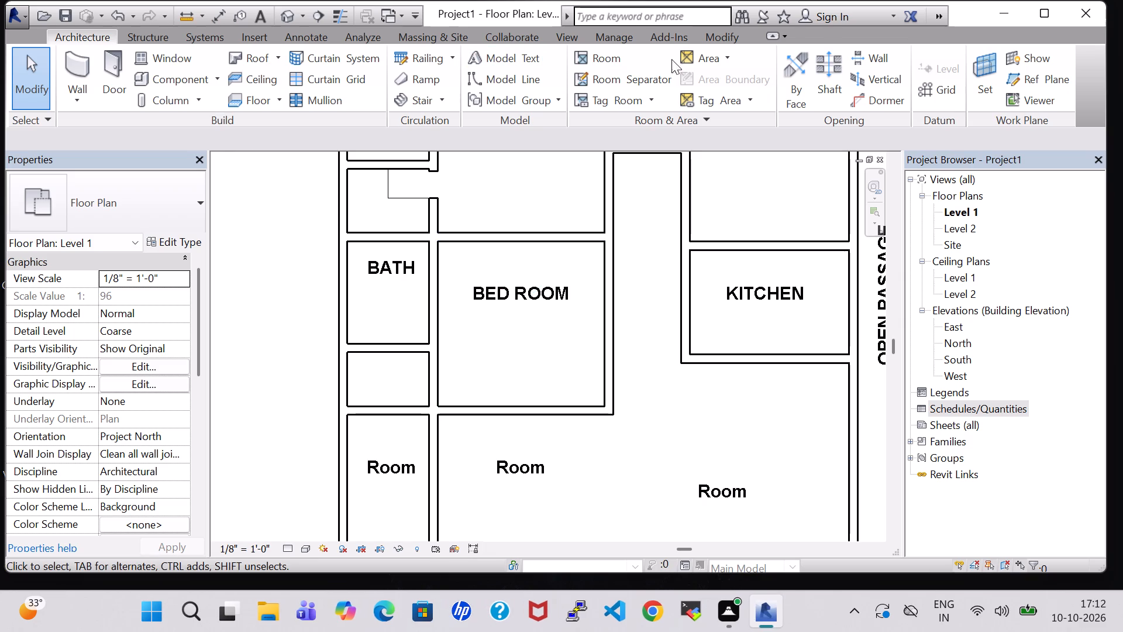
left_click(721, 40)
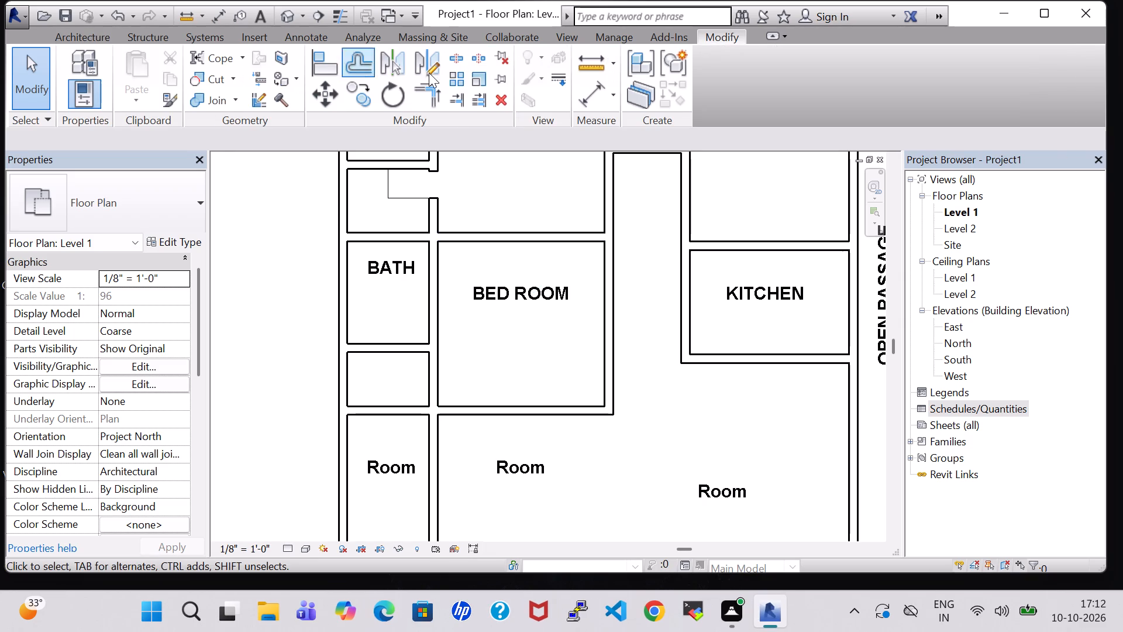
left_click(458, 58)
scroll(444, 347, "up", 4)
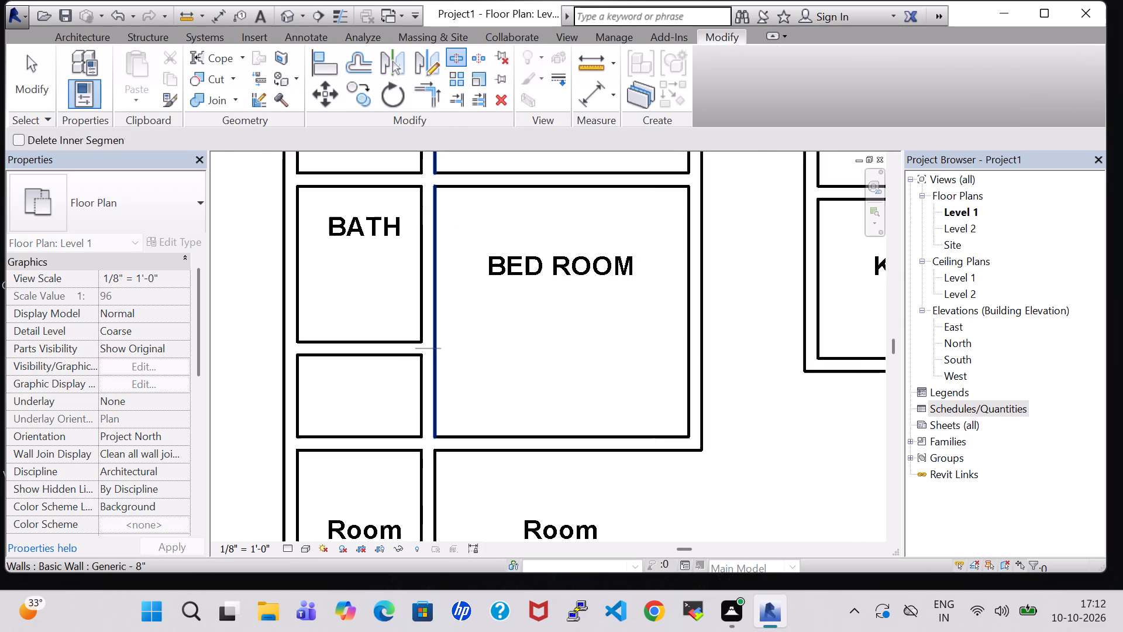
middle_click_drag(541, 373, 547, 350)
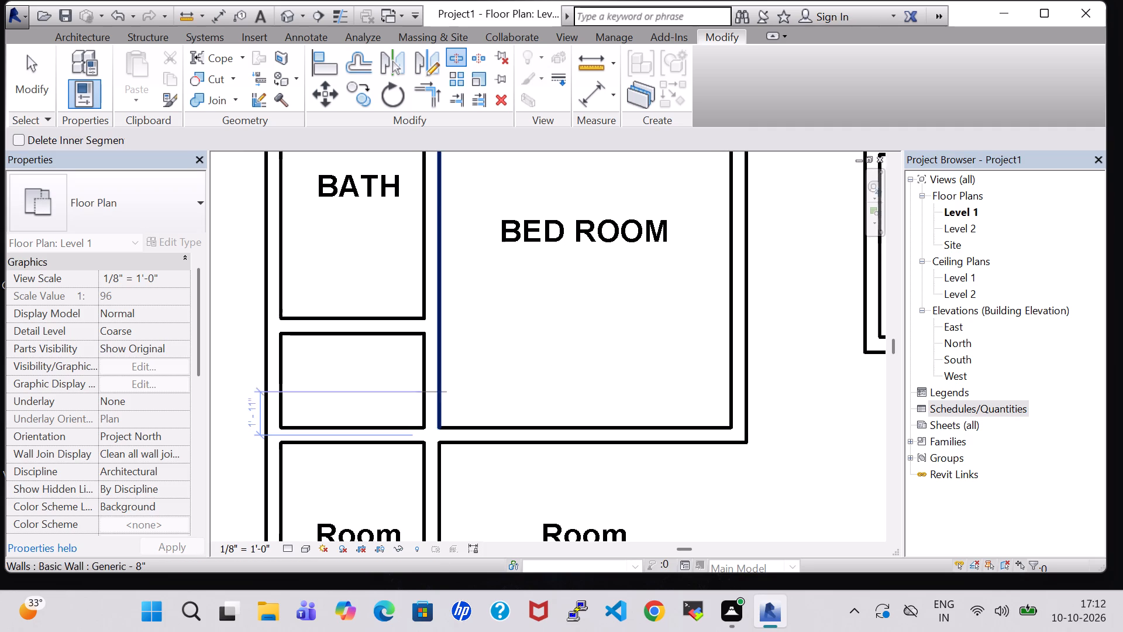
left_click(430, 414)
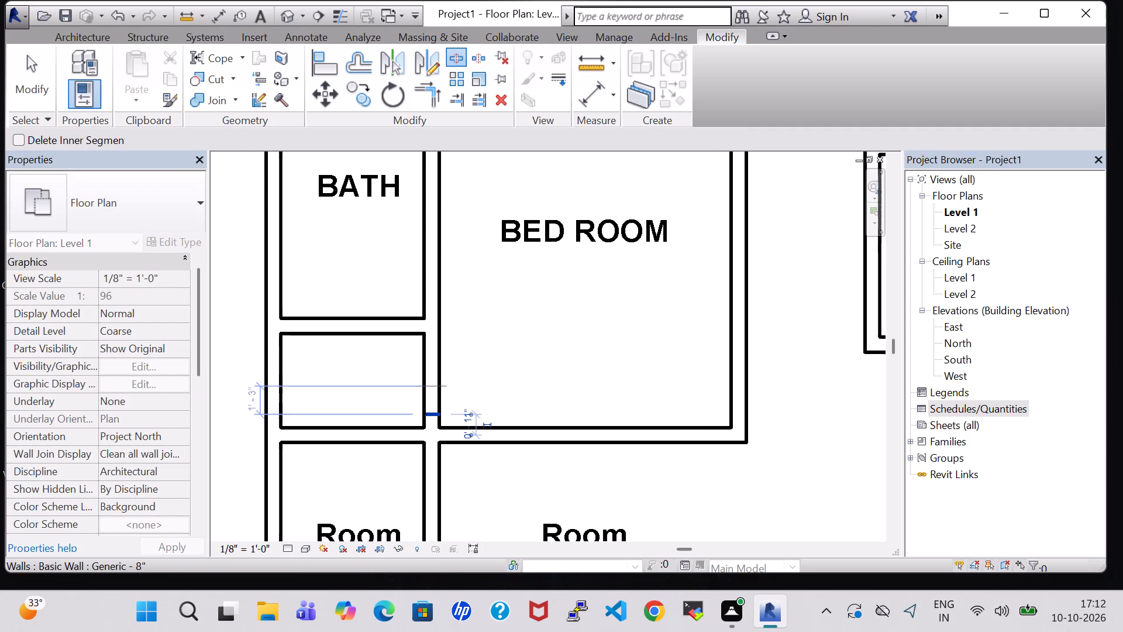
left_click(431, 348)
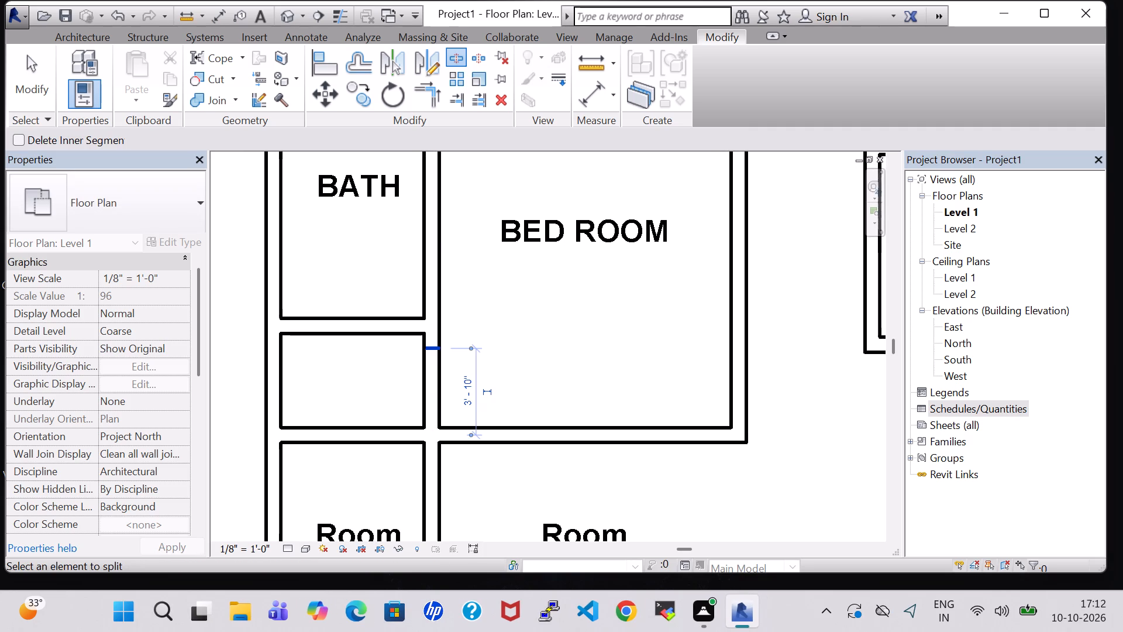
key("Escape")
key("Escape")
left_click(431, 375)
key("Delete")
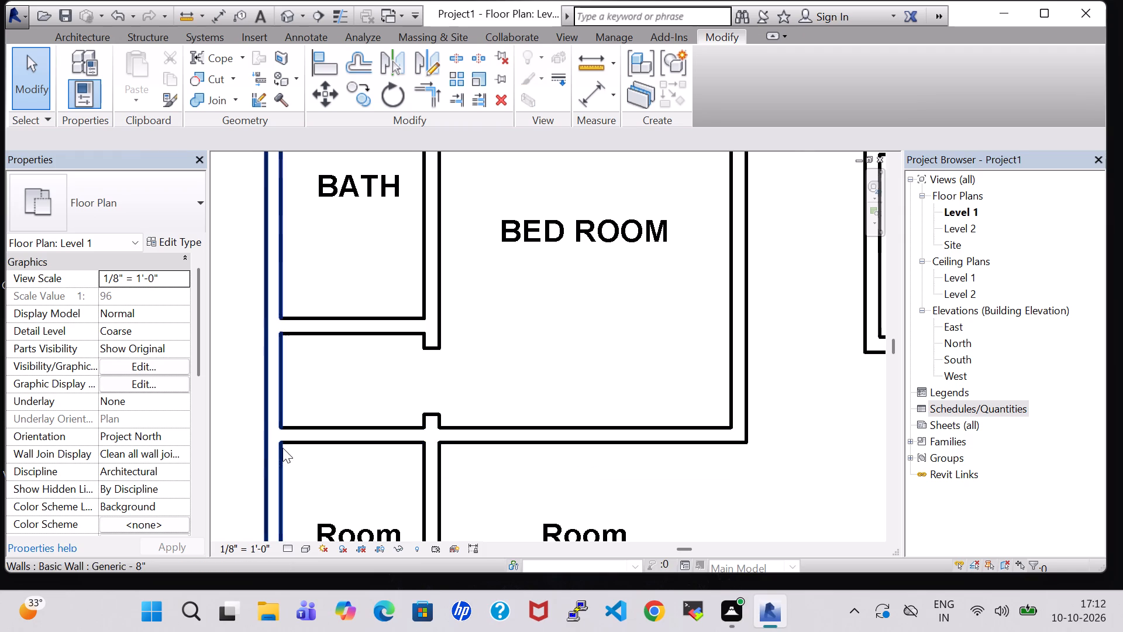
Rename the room on the west side, directly south of the small untagged room with the new opening, to pwd.
scroll(291, 431, "down", 3)
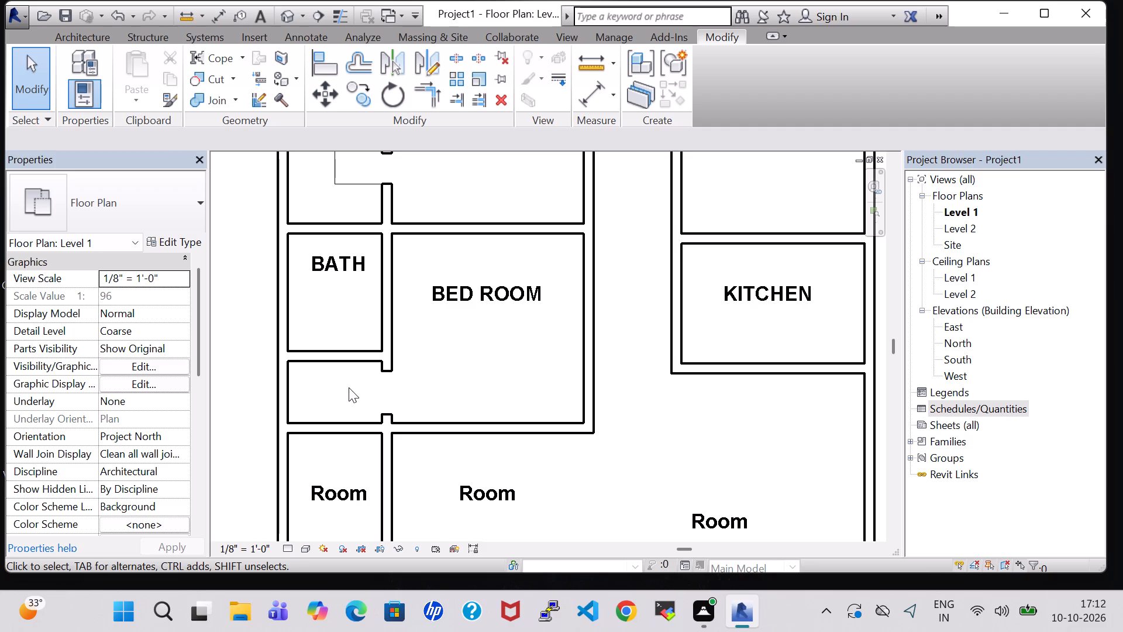
scroll(349, 387, "down", 2)
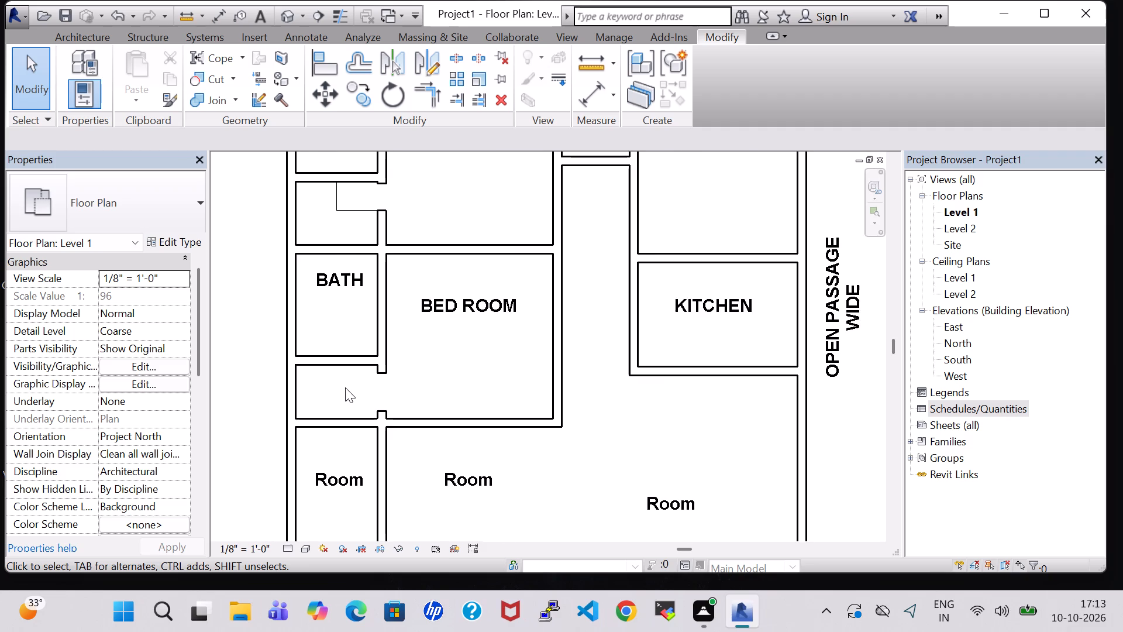
scroll(345, 387, "down", 1)
double_click(333, 455)
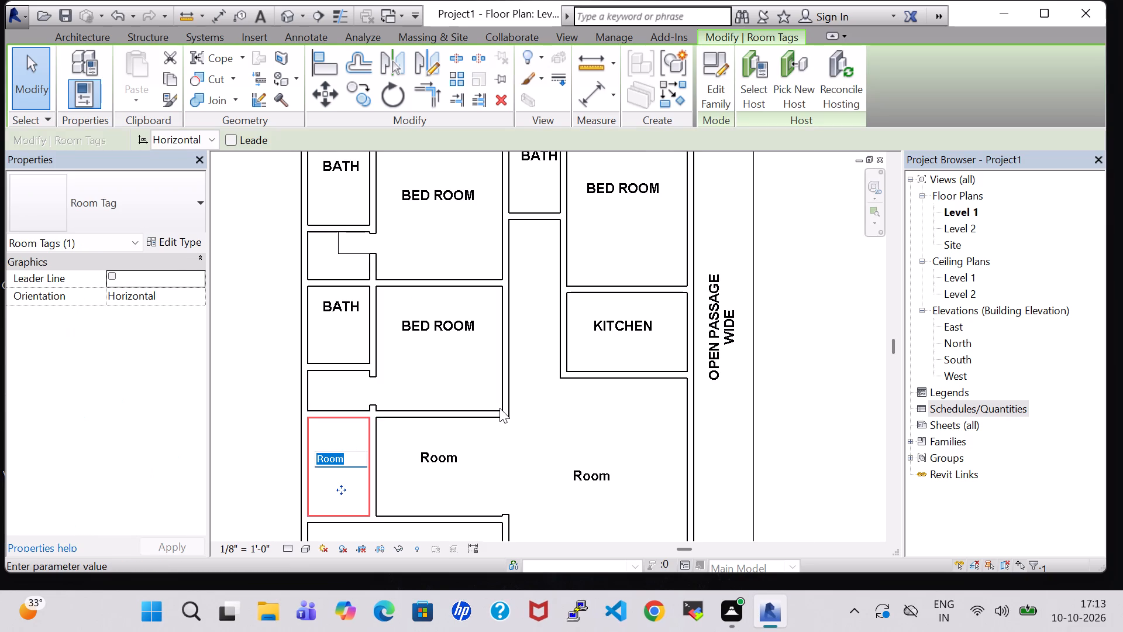
key("BackSpace")
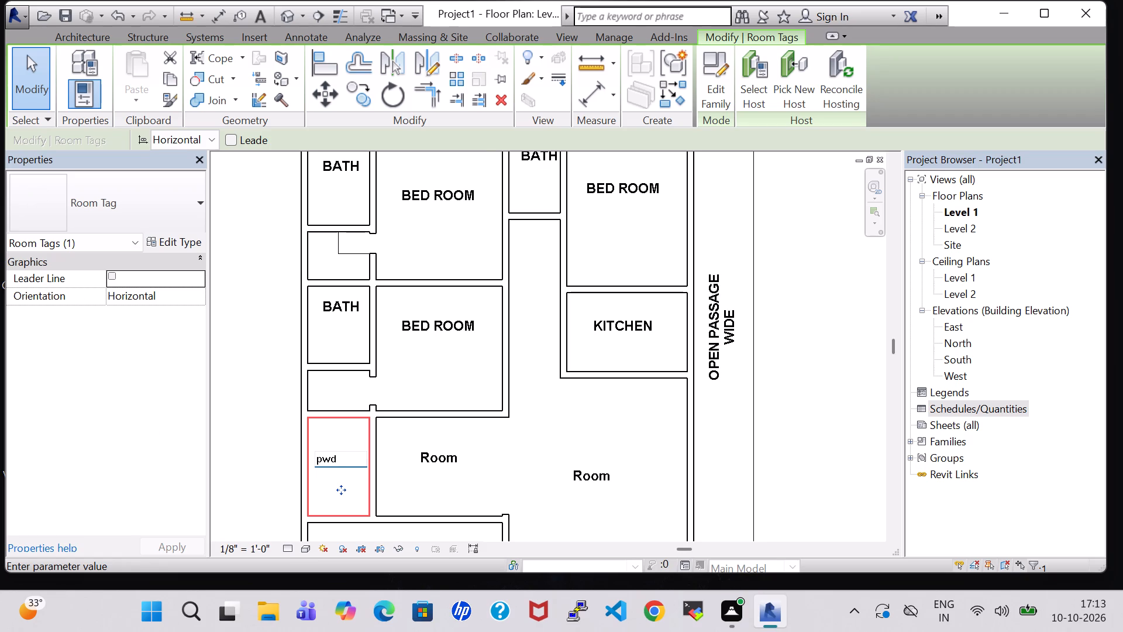
key("Return")
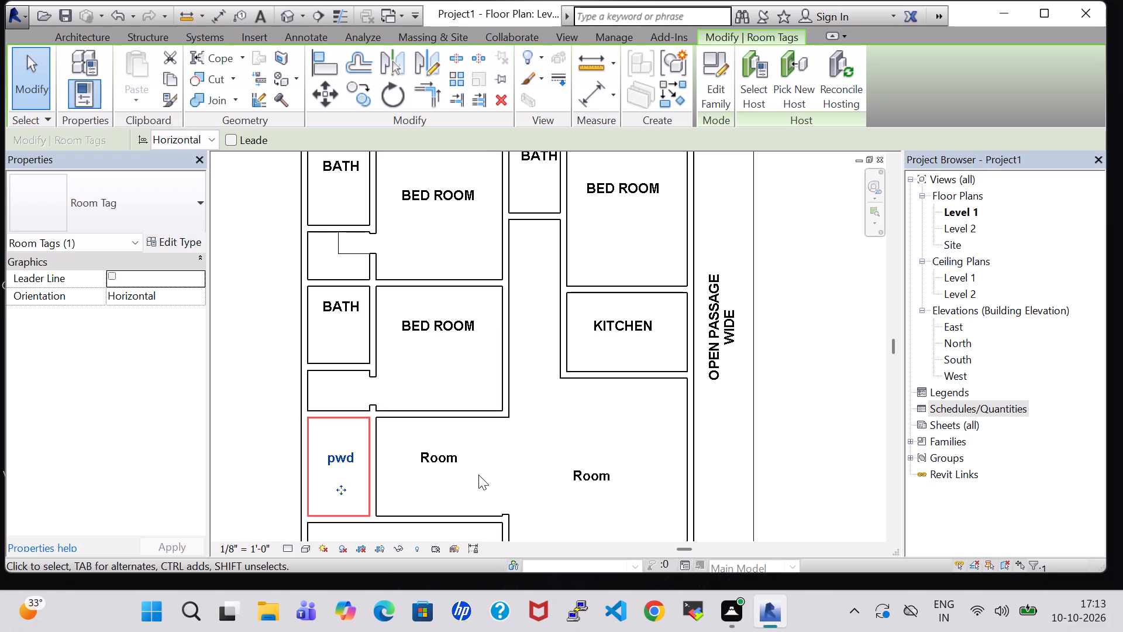
Rename the tag in the area directly east of pwd to STAIRS and nudge it slightly north.
double_click(431, 459)
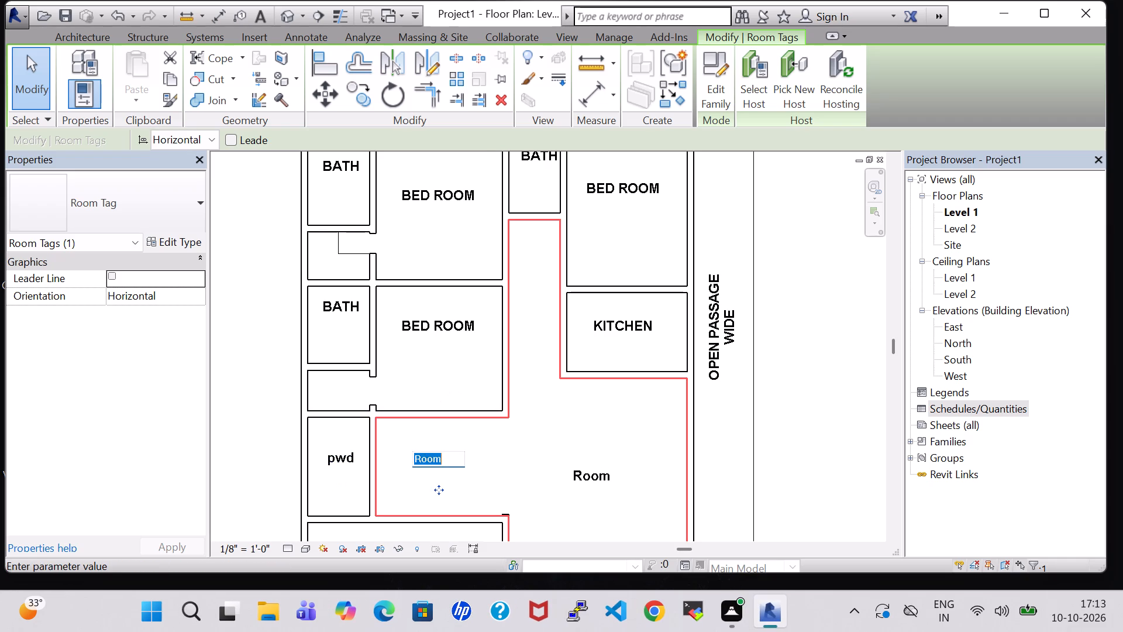
key("BackSpace")
type("stairs")
key("BackSpace")
key("BackSpace")
key("BackSpace")
key("BackSpace")
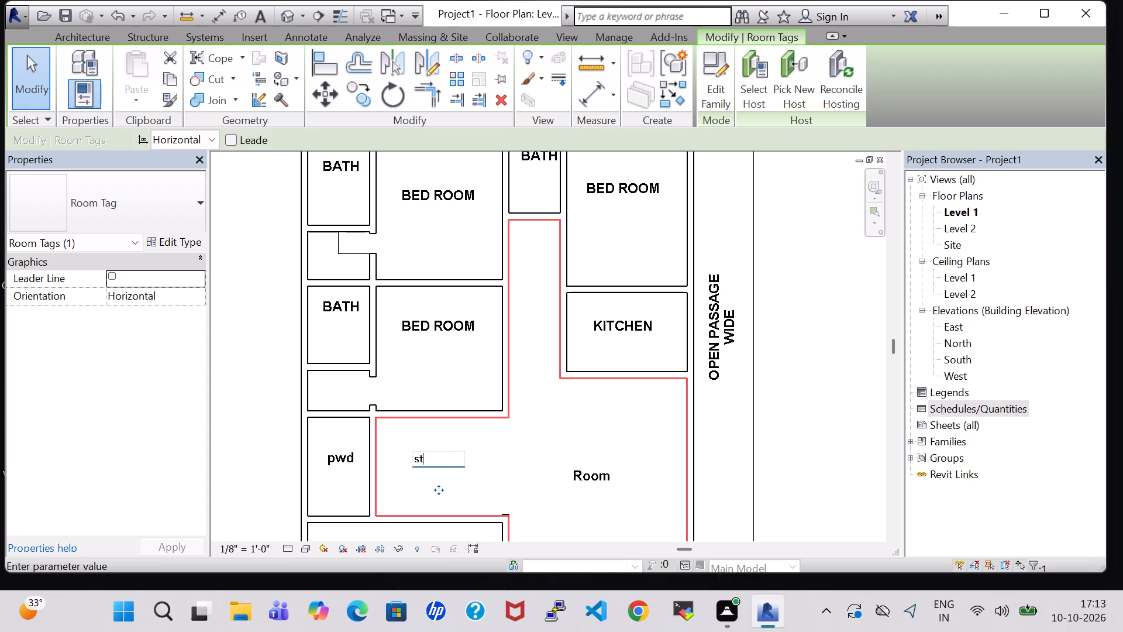
key("BackSpace")
key("BackSpace")
type("STAIRS")
key("Return")
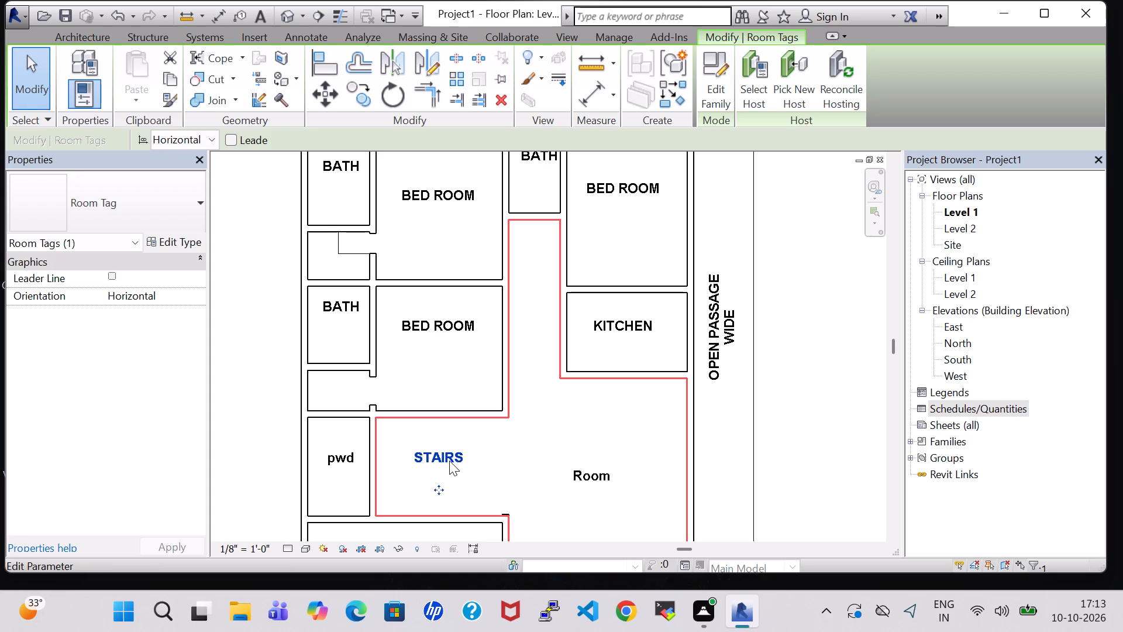
key("Up")
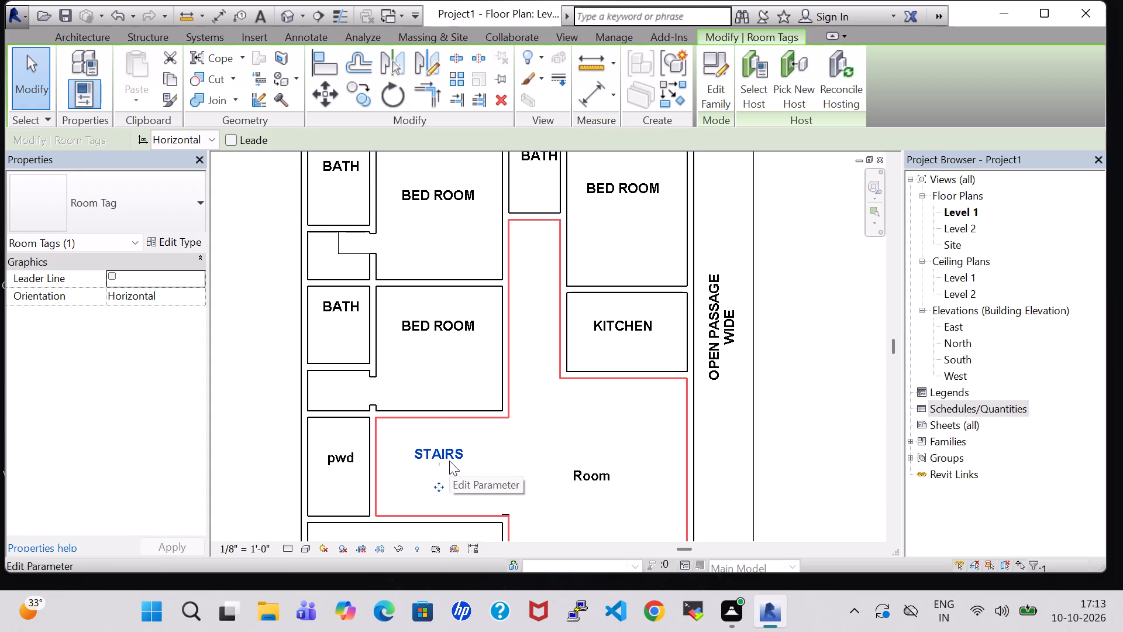
left_click(815, 418)
Rename the tag in the space at the plan's southwest corner to LAWN.
scroll(832, 432, "down", 2)
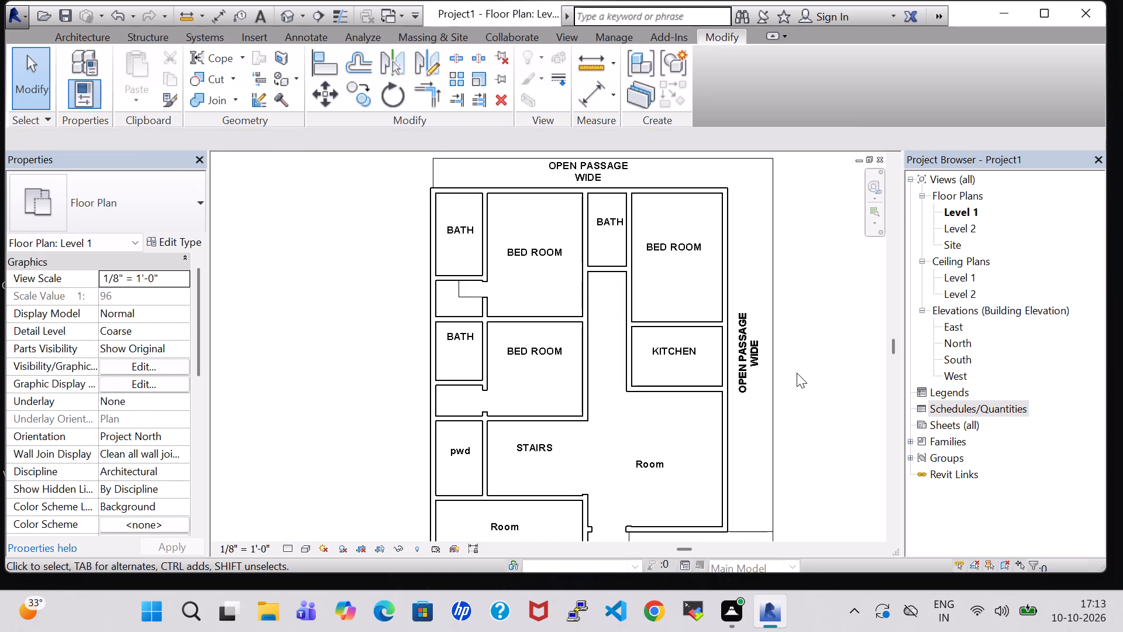
middle_click_drag(798, 373, 732, 366)
scroll(733, 367, "down", 1)
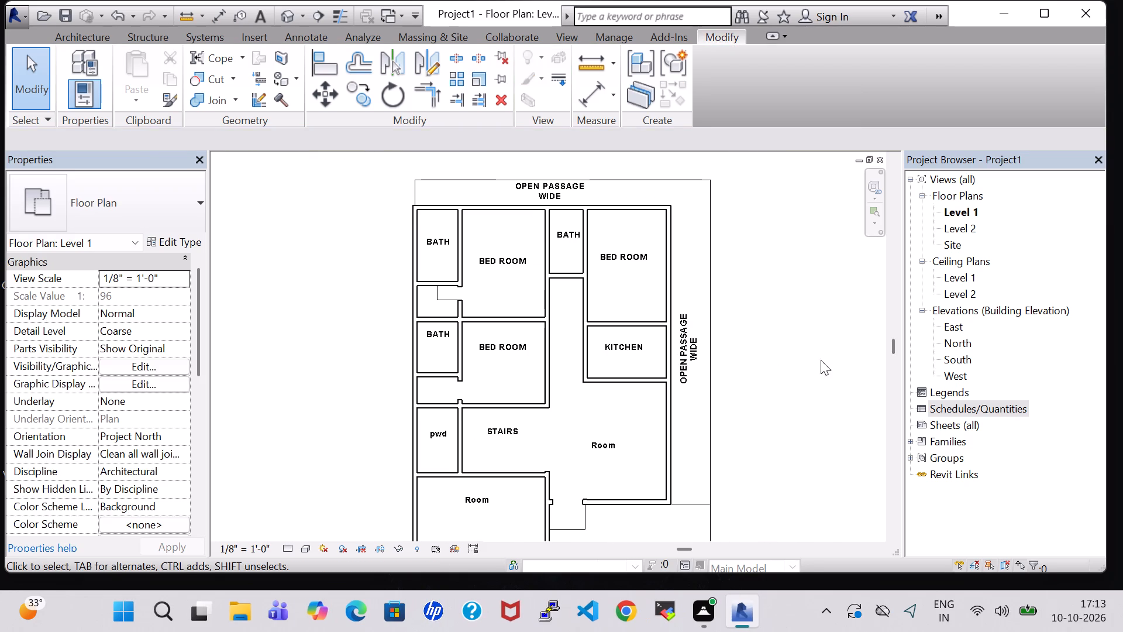
middle_click_drag(821, 360, 816, 339)
scroll(816, 339, "down", 1)
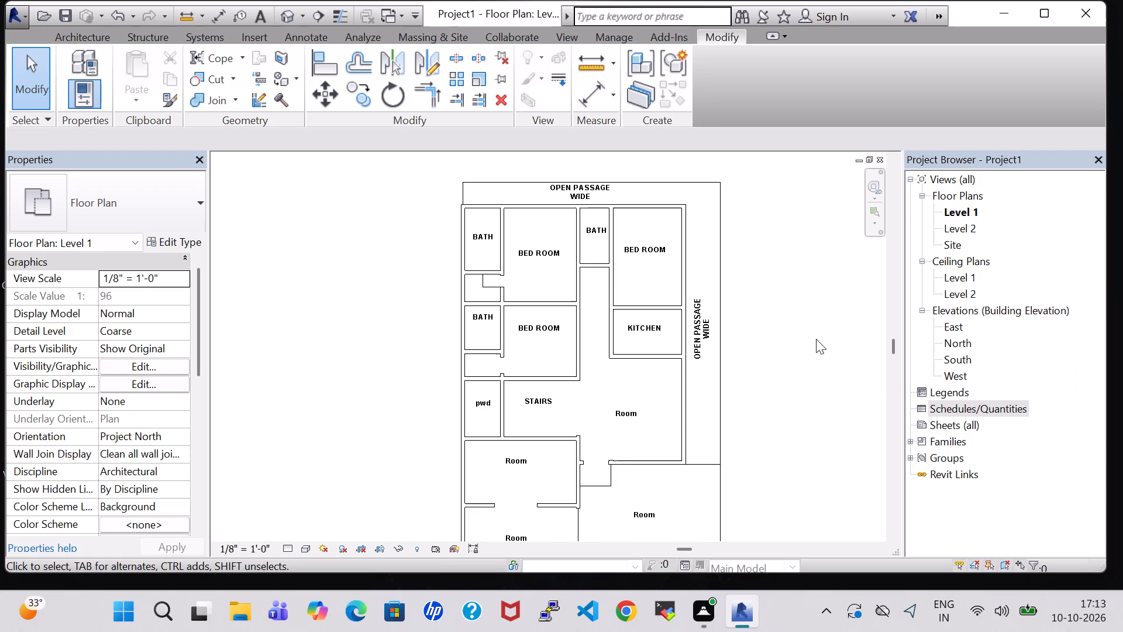
middle_click_drag(816, 339, 788, 310)
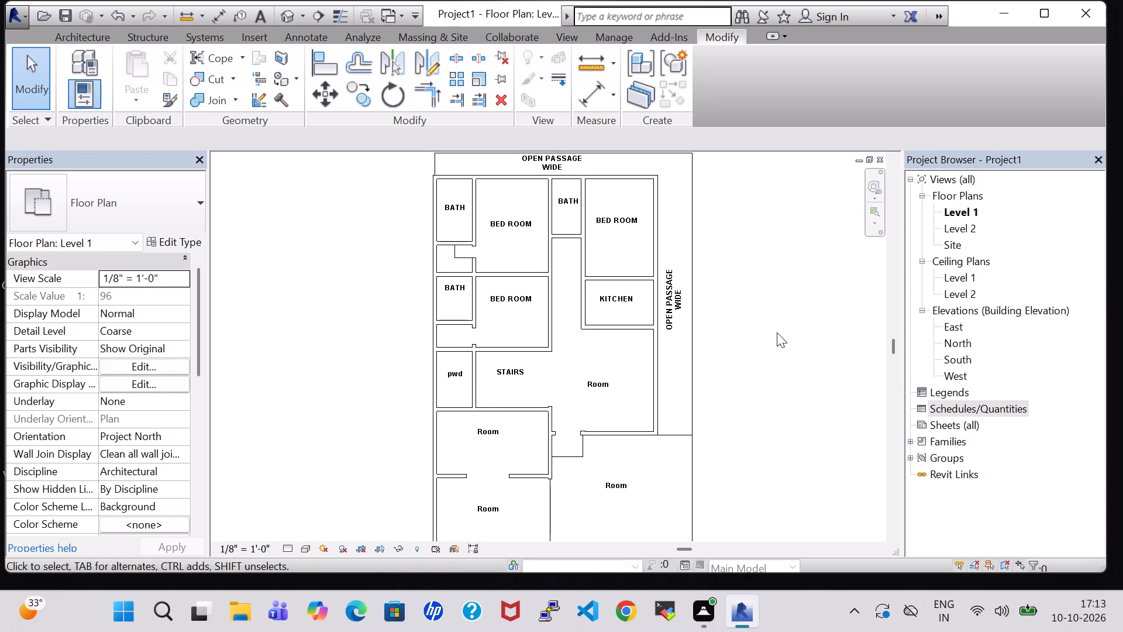
middle_click_drag(777, 361, 801, 288)
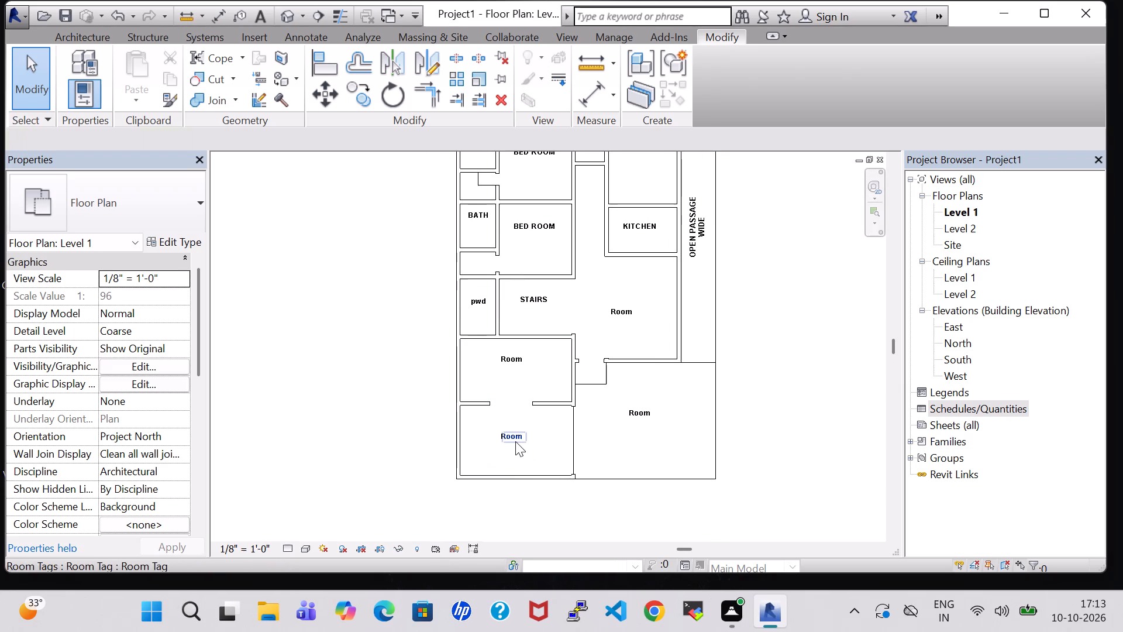
double_click(515, 441)
key("BackSpace")
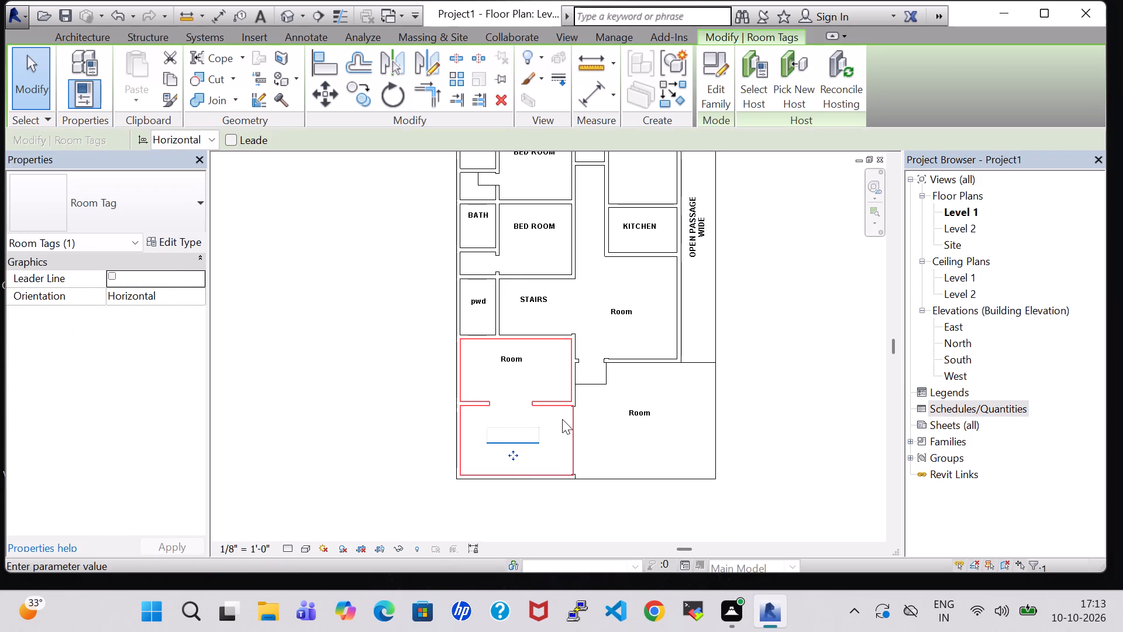
type("LAWN")
key("Return")
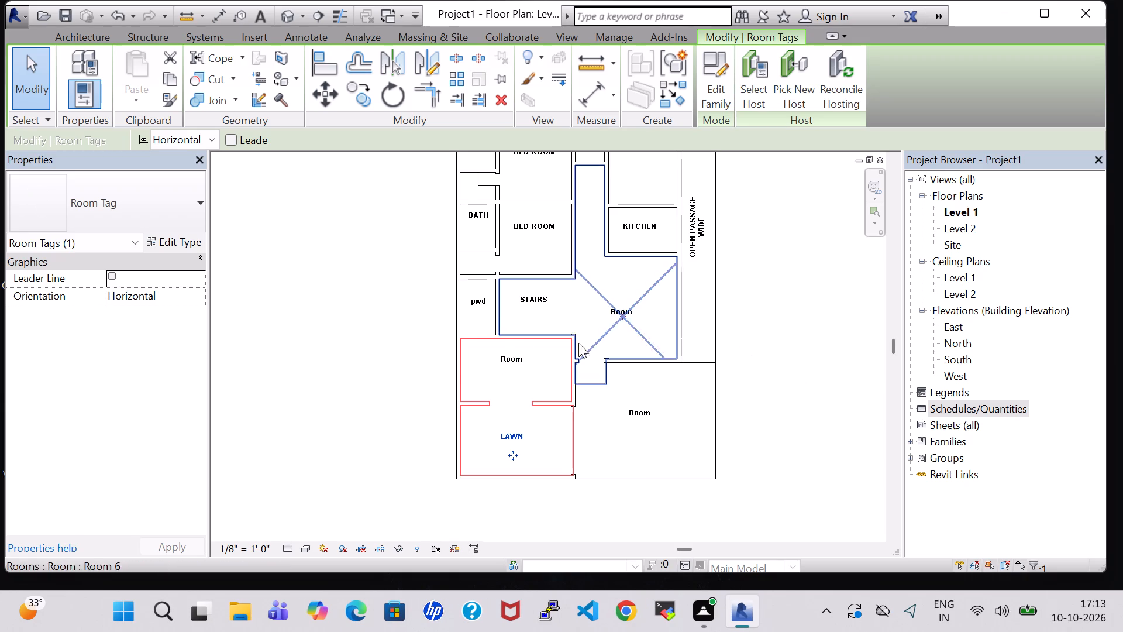
Rename the tag in the space directly north of LAWN to DRAWING and nudge it slightly south.
double_click(522, 365)
key("BackSpace")
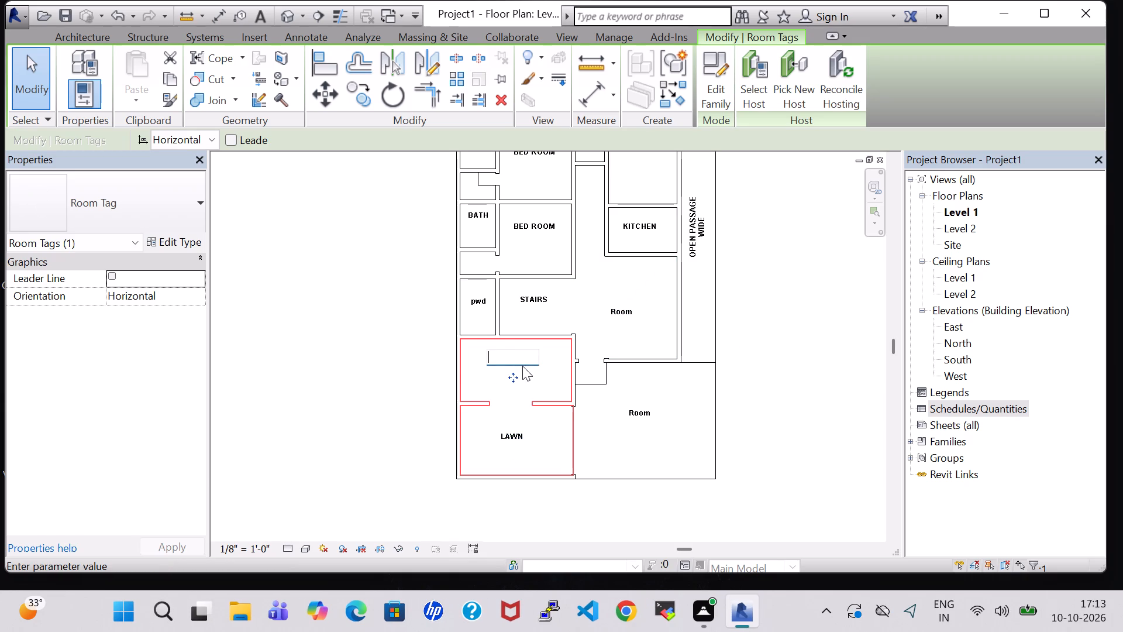
type("DRAWING")
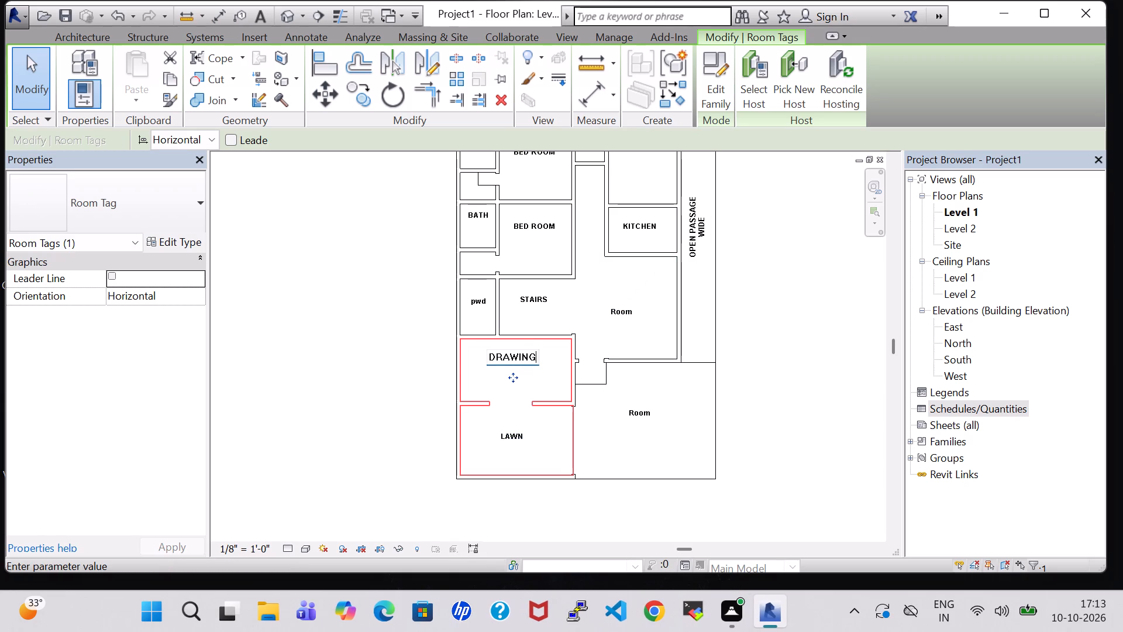
key("Return")
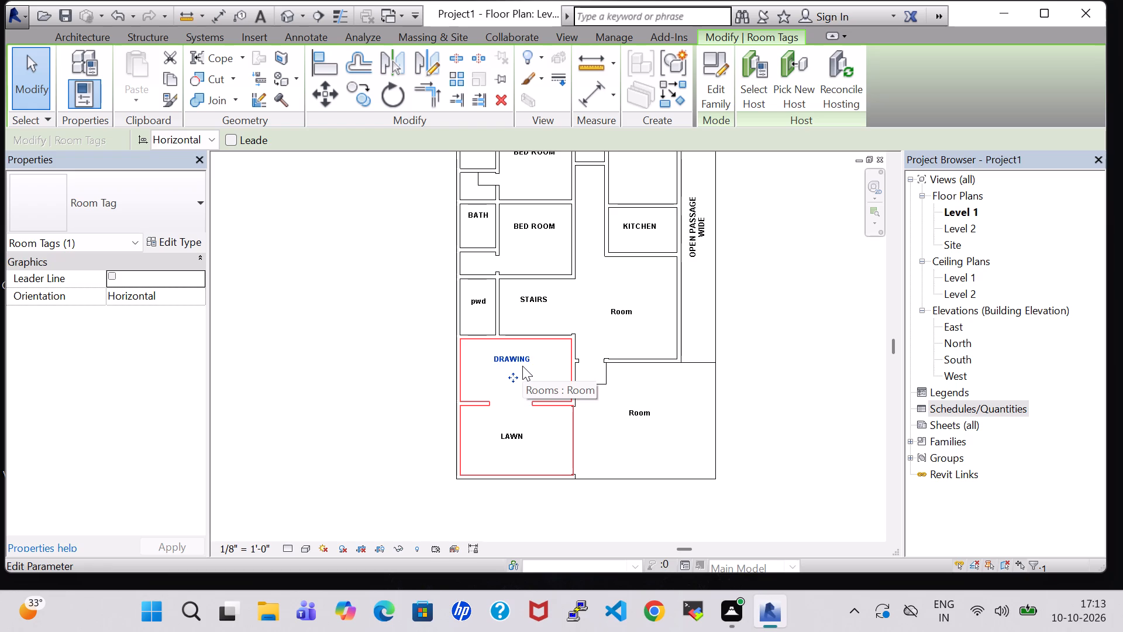
key("Down")
key("Down")
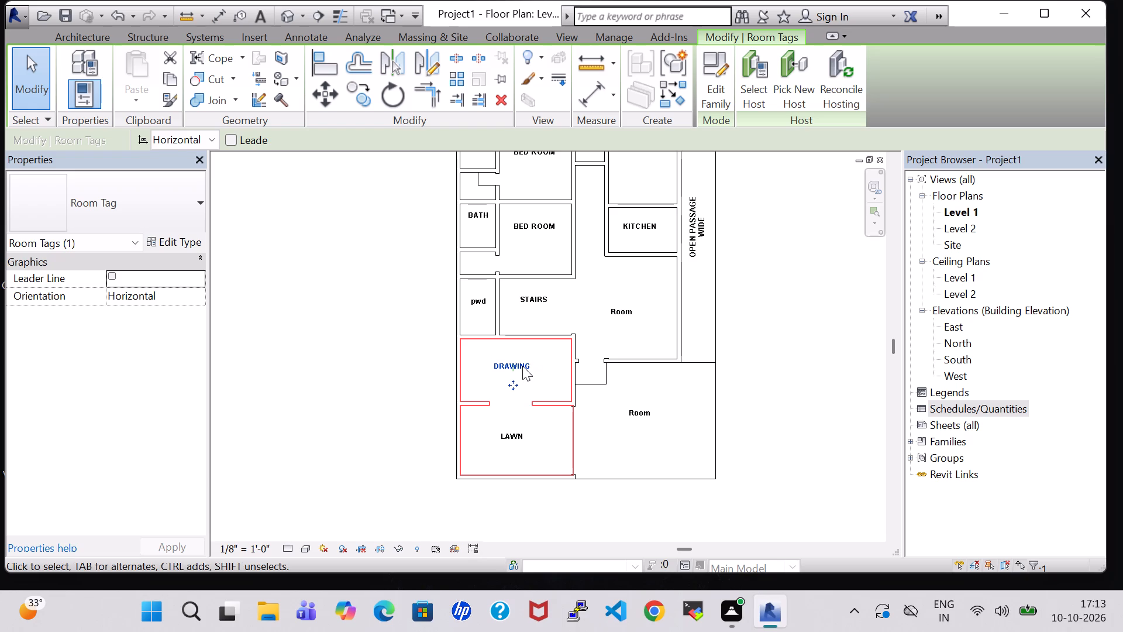
key("Up")
left_click(783, 352)
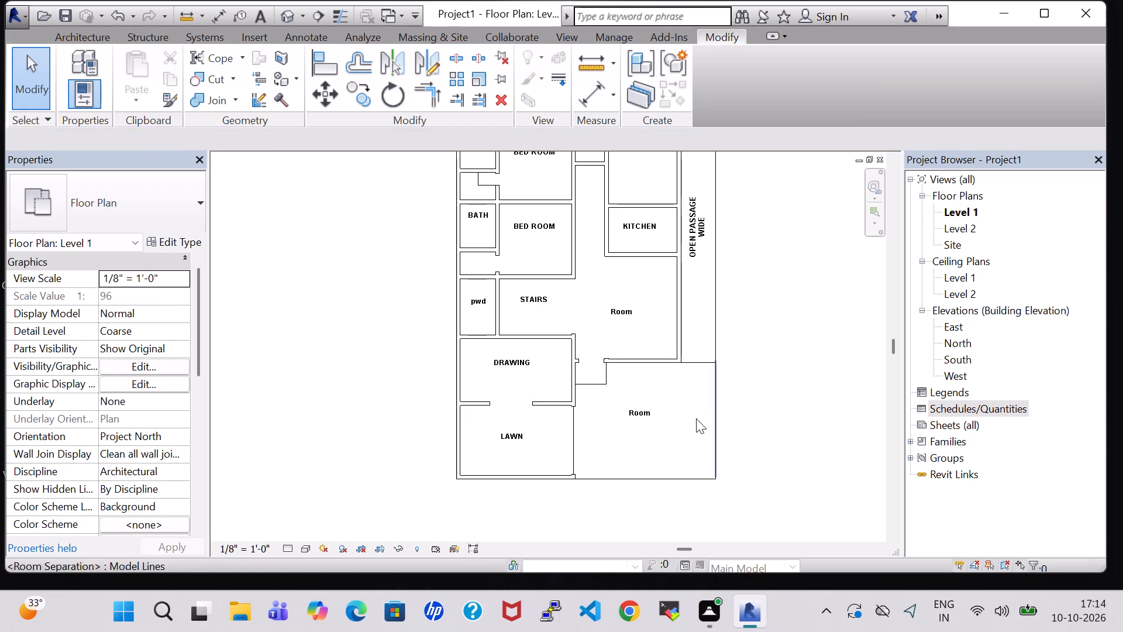
Rename the room in the plan's southeast corner, east of LAWN, to PORCH.
double_click(650, 410)
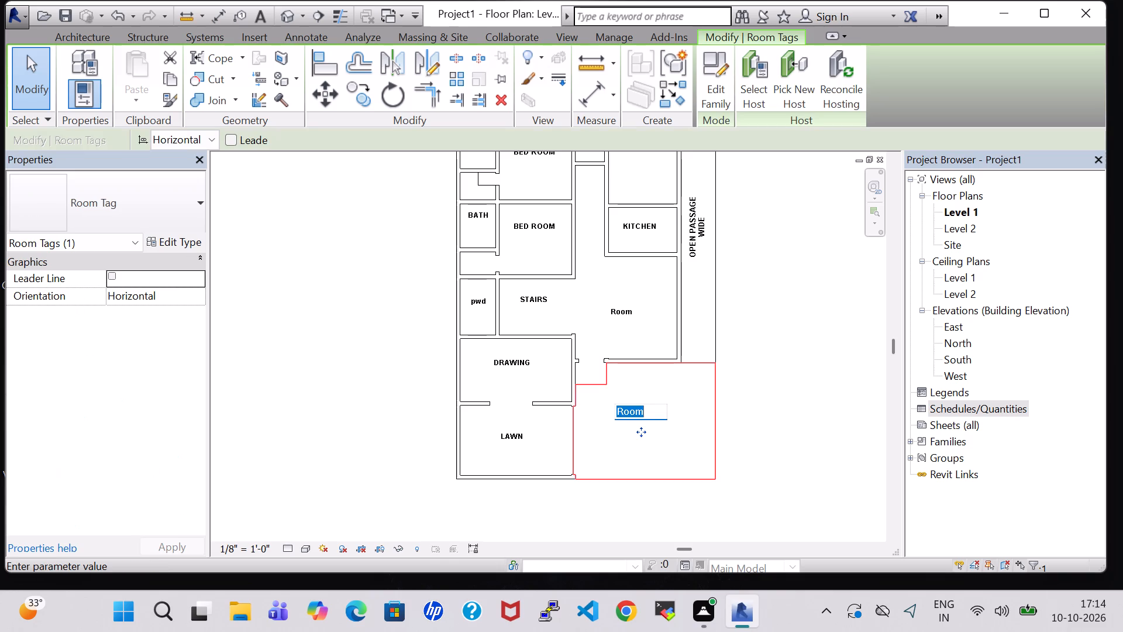
key("BackSpace")
type("PORCH")
key("Return")
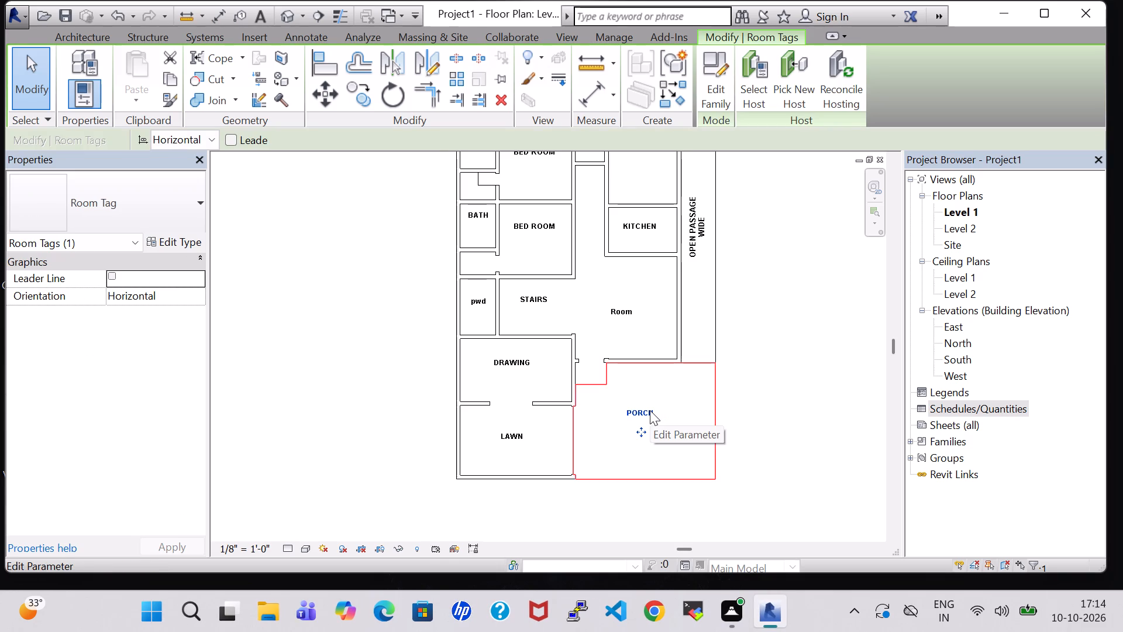
Rename the Room tag in the large area south of KITCHEN to T.V LOUNGE.
left_click(791, 367)
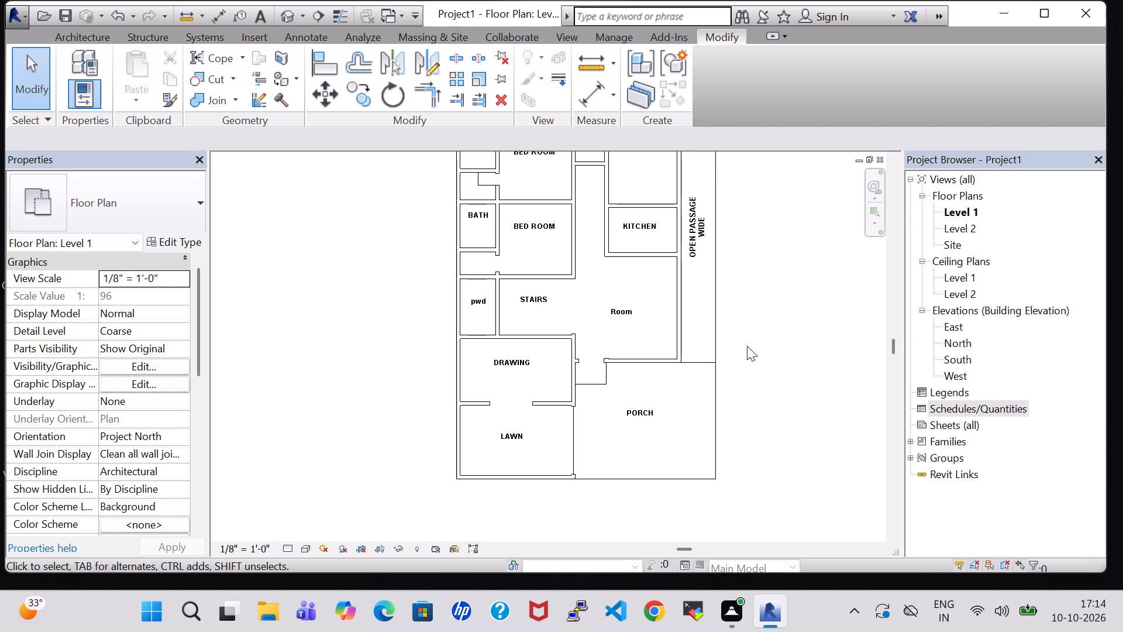
middle_click_drag(746, 349, 773, 413)
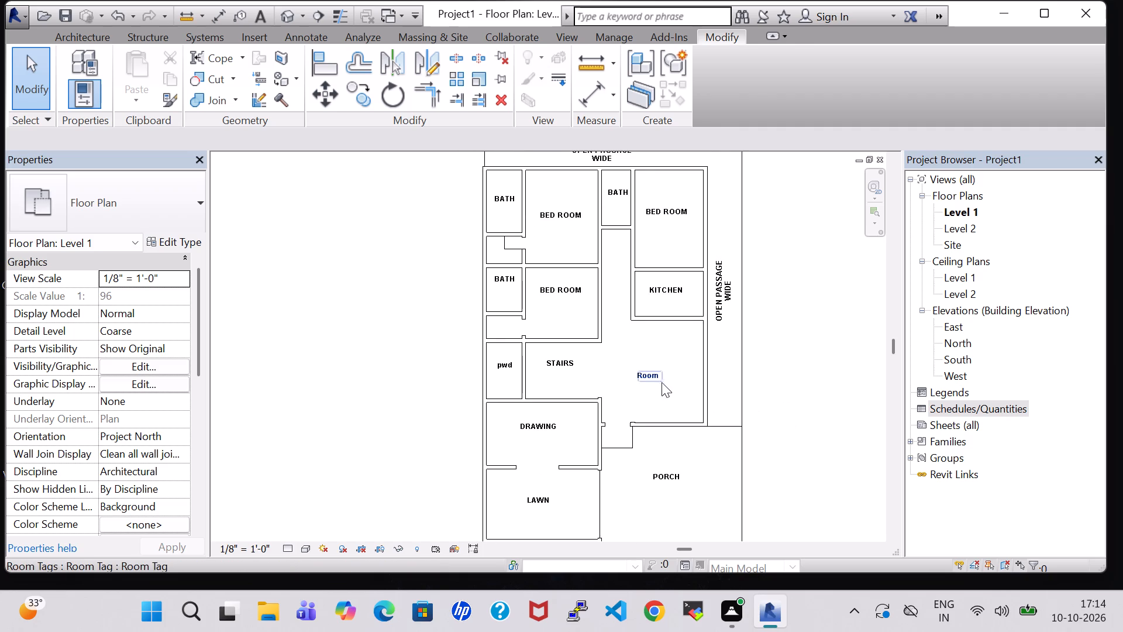
double_click(657, 381)
key("BackSpace")
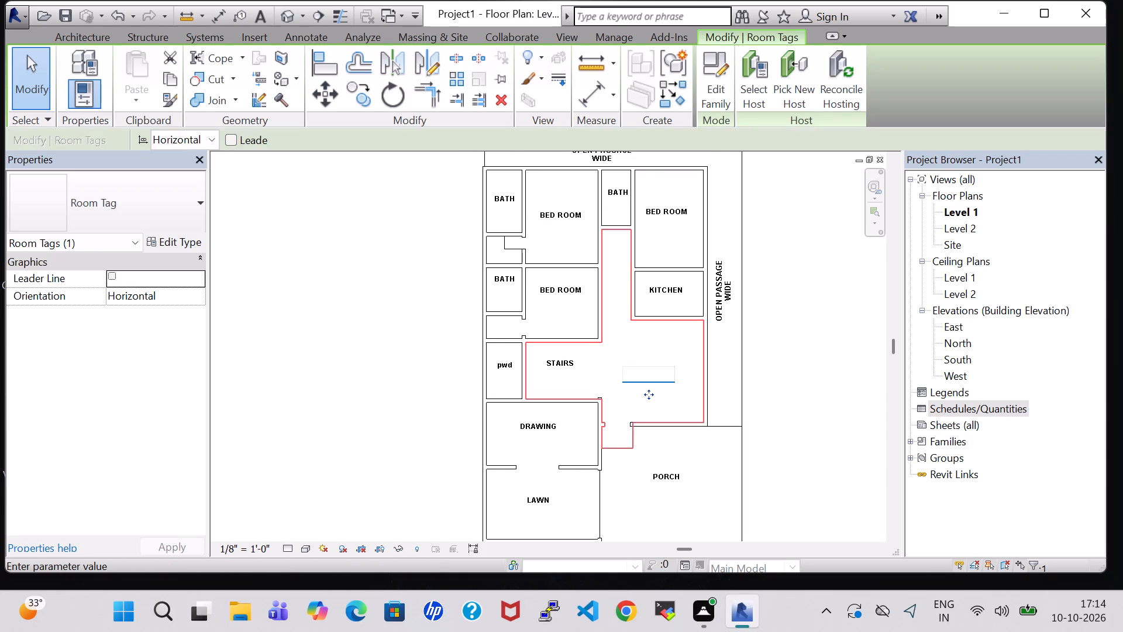
key("t")
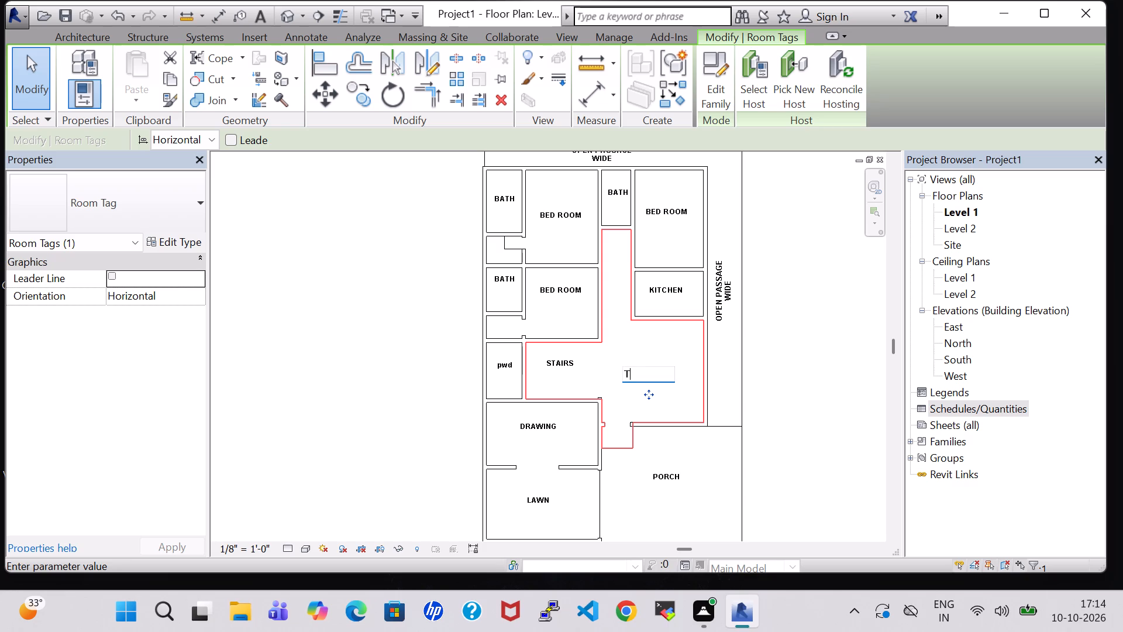
type(",V")
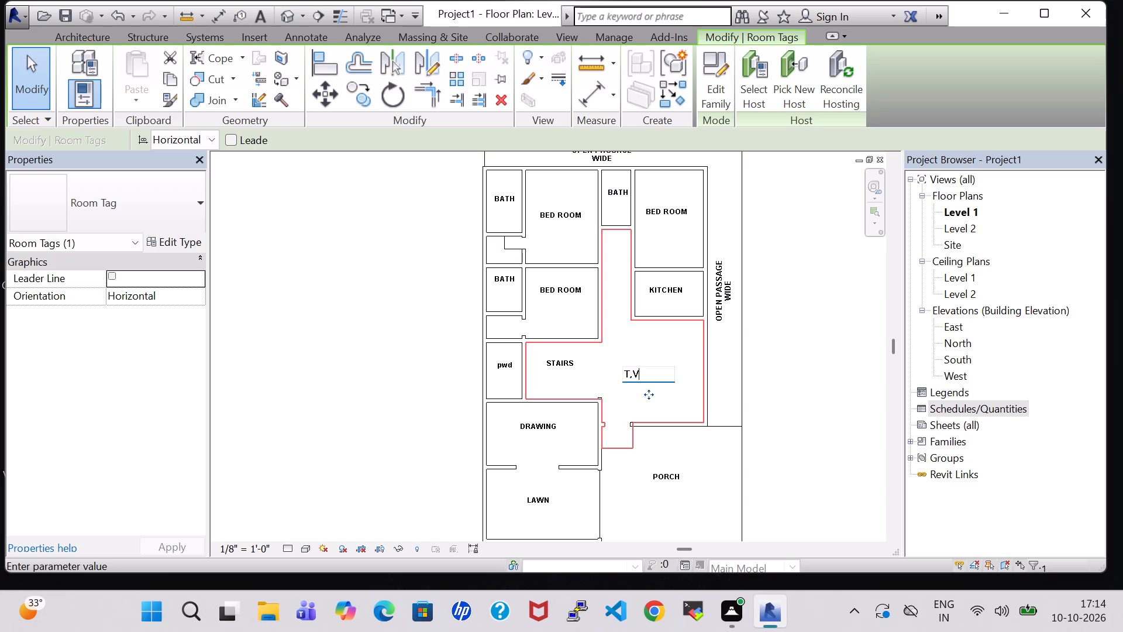
key("BackSpace")
key("BackSpace")
type(".V")
type(".")
key("space")
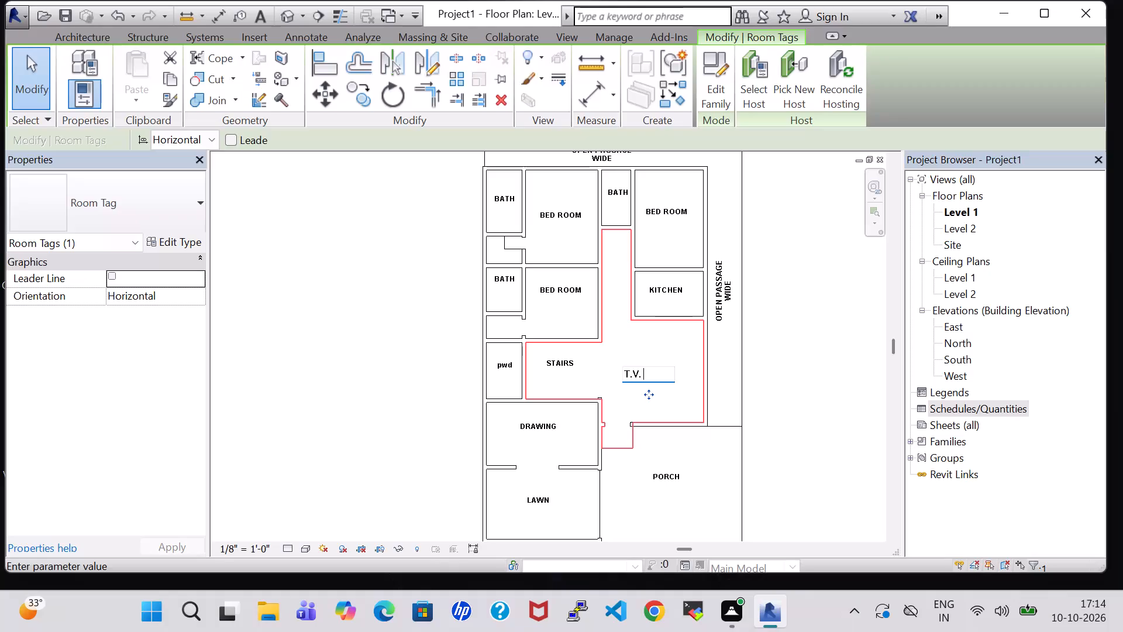
key("BackSpace")
key("BackSpace")
key("space")
type("LOUN")
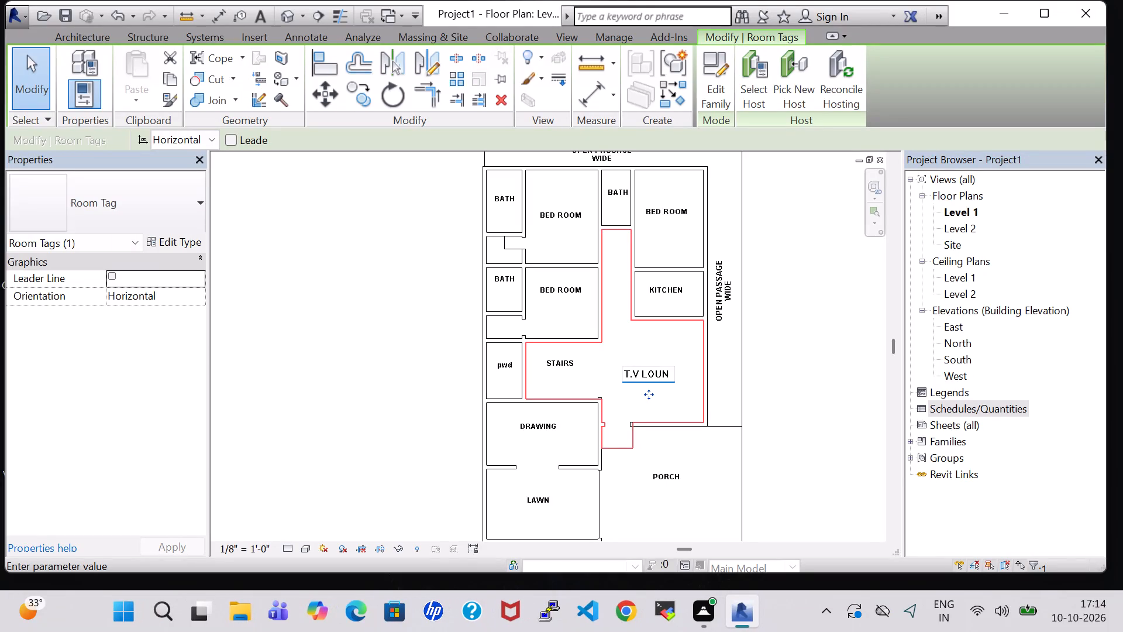
type("GE")
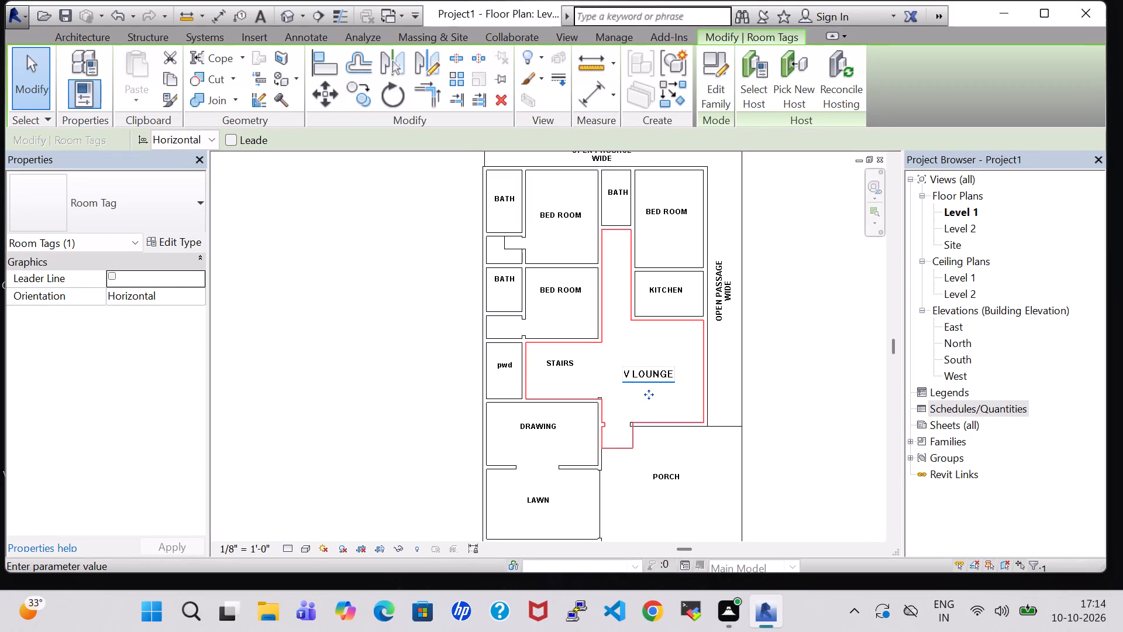
key("Return")
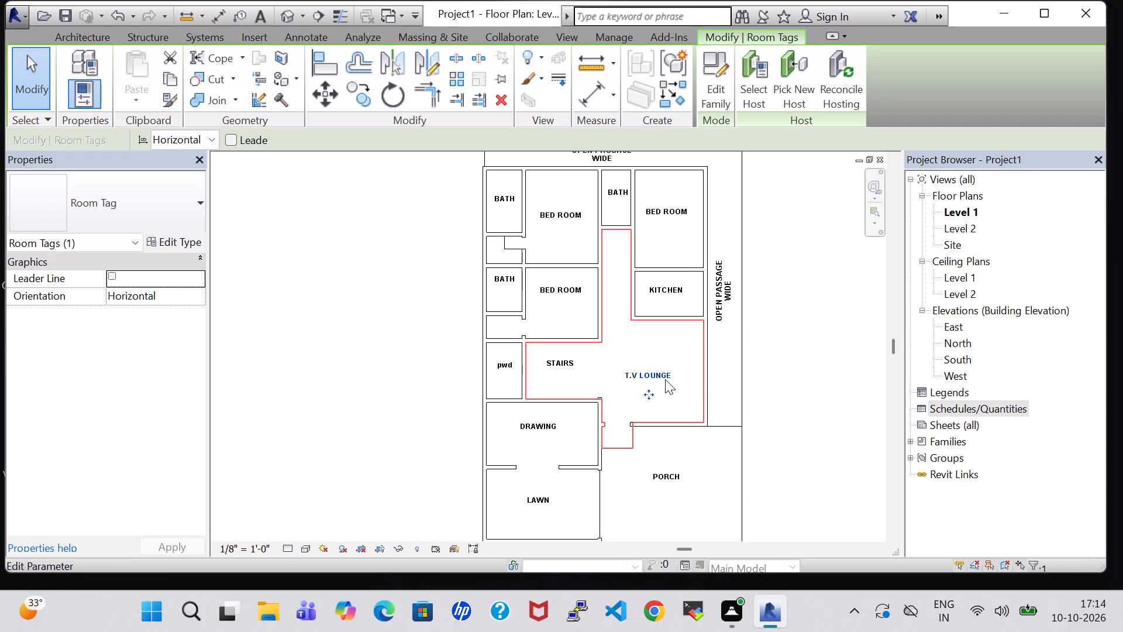
Nudge the T.V LOUNGE tag slightly north and east within its room.
key("Up")
key("Up")
key("Up")
key("Up")
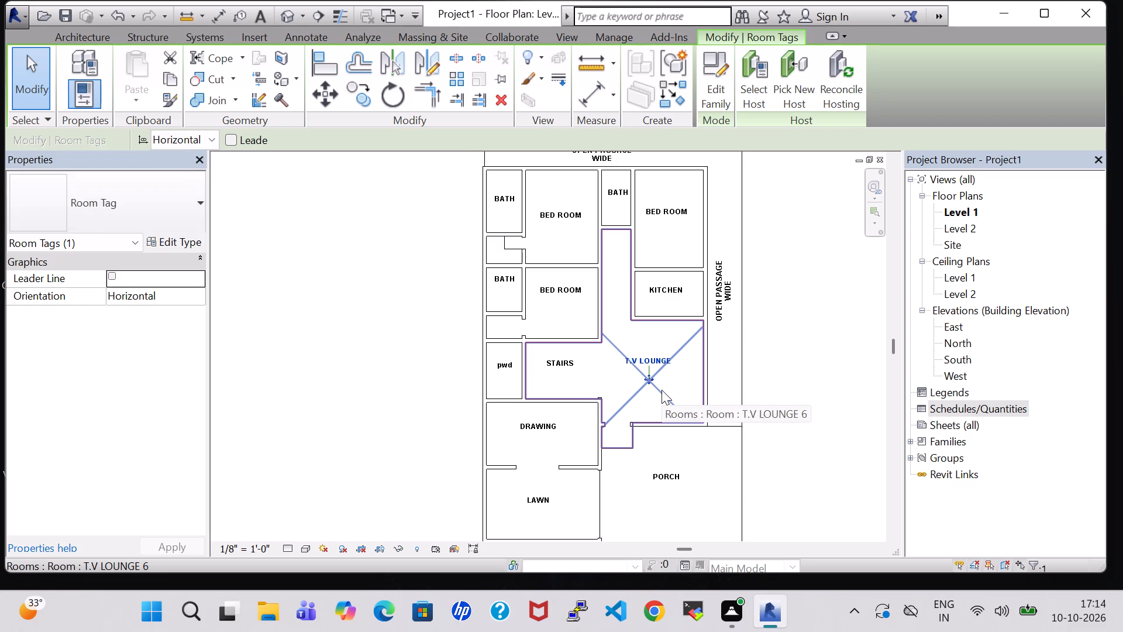
key("Up")
key("Right")
key("Down")
key("Down")
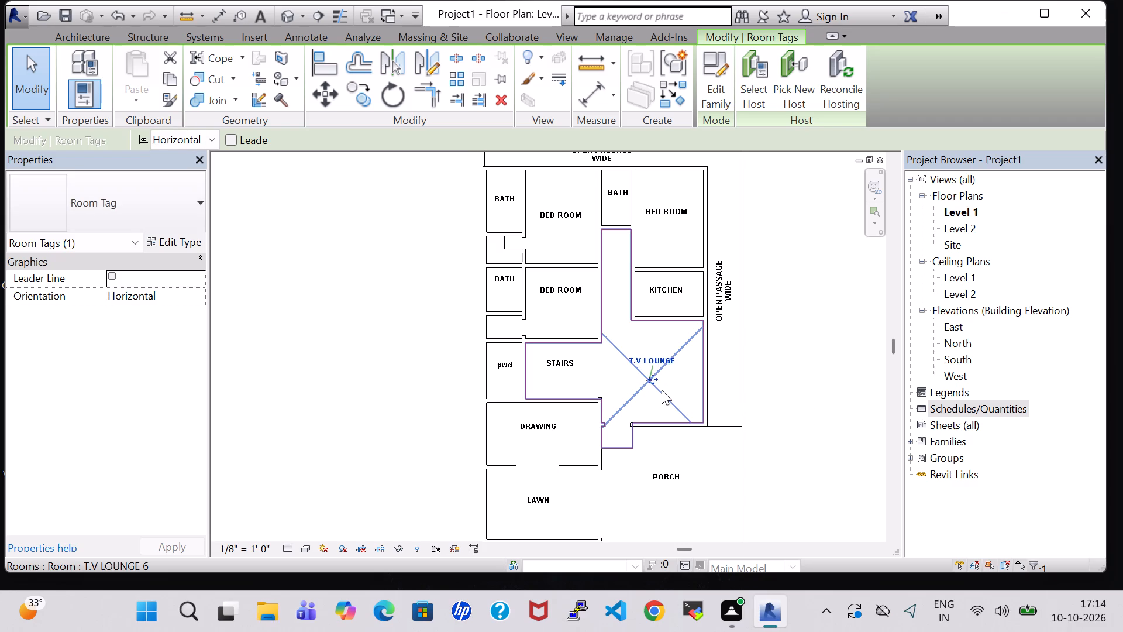
key("Down")
left_click(788, 361)
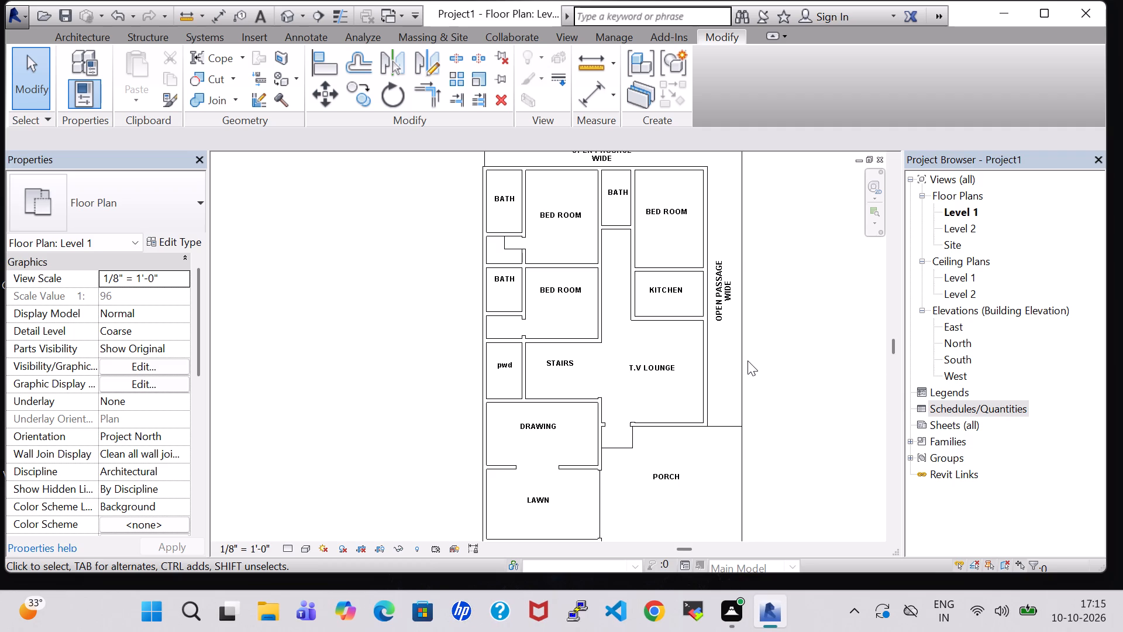
Nudge the tag of the BATH between the two northern bedrooms slightly west.
middle_click_drag(788, 300, 788, 367)
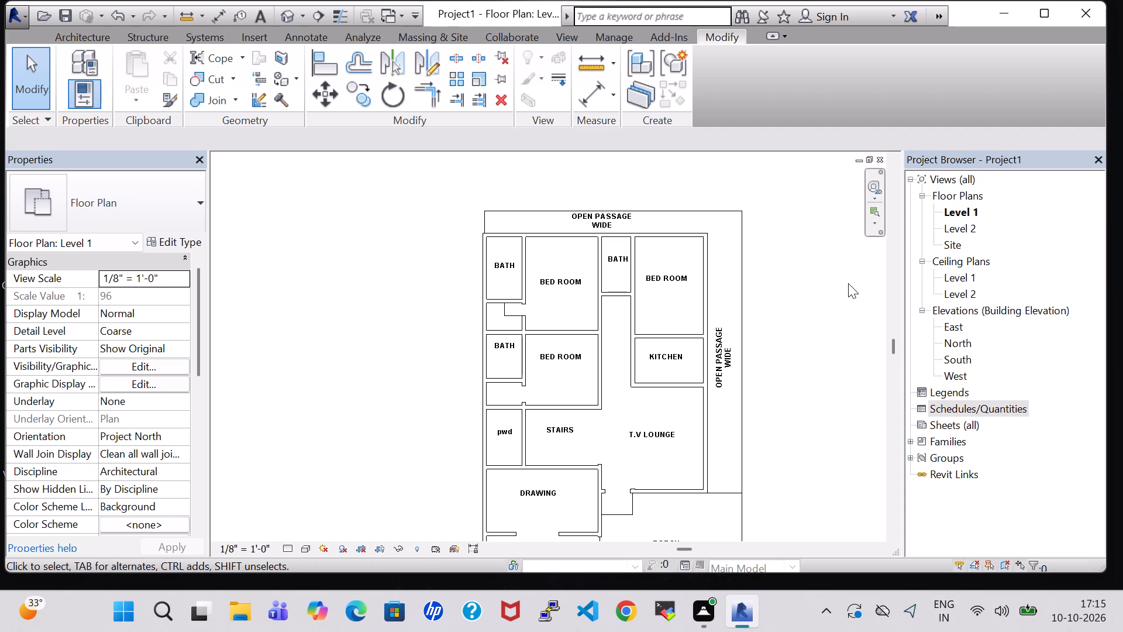
middle_click_drag(847, 288, 832, 263)
scroll(833, 262, "down", 1)
middle_click_drag(833, 262, 808, 240)
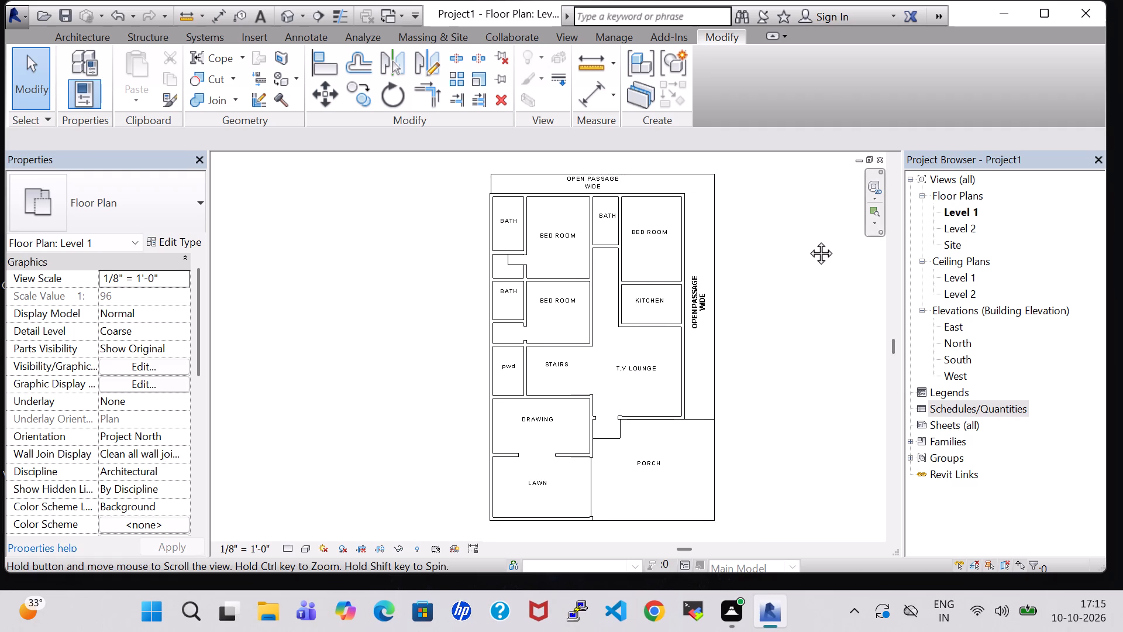
middle_click_drag(808, 240, 793, 238)
left_click(792, 311)
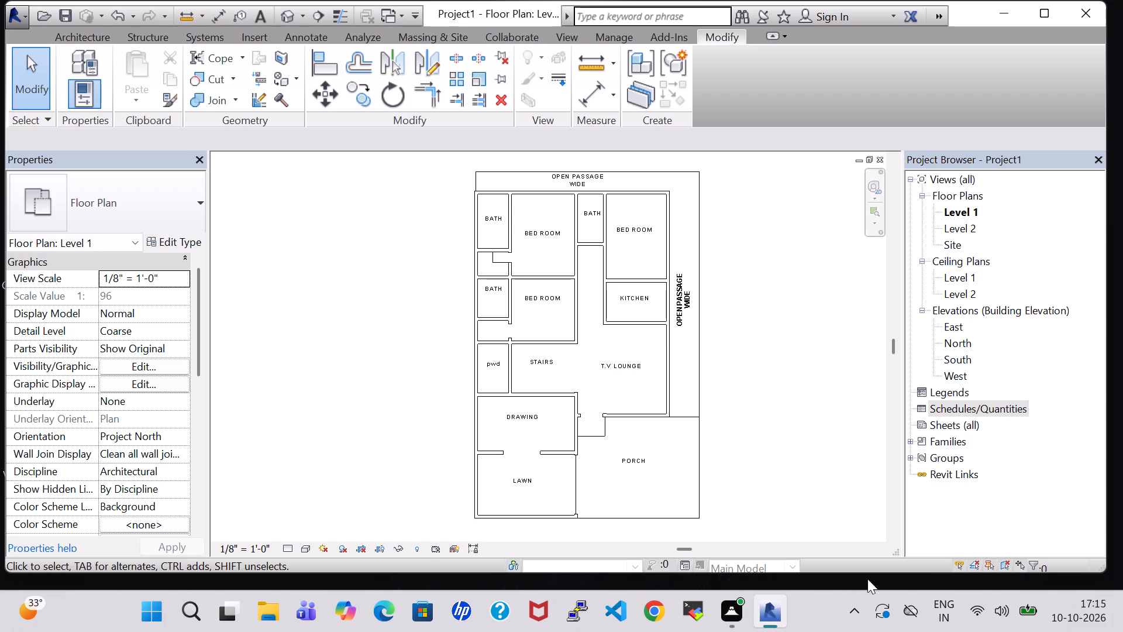
left_click(586, 215)
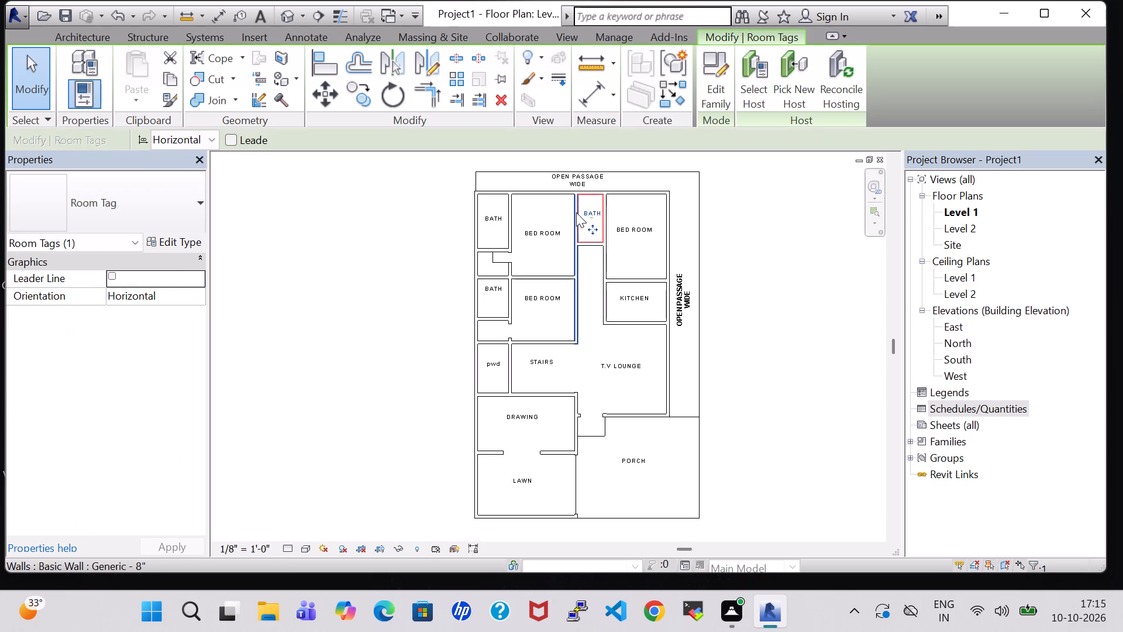
key("Left")
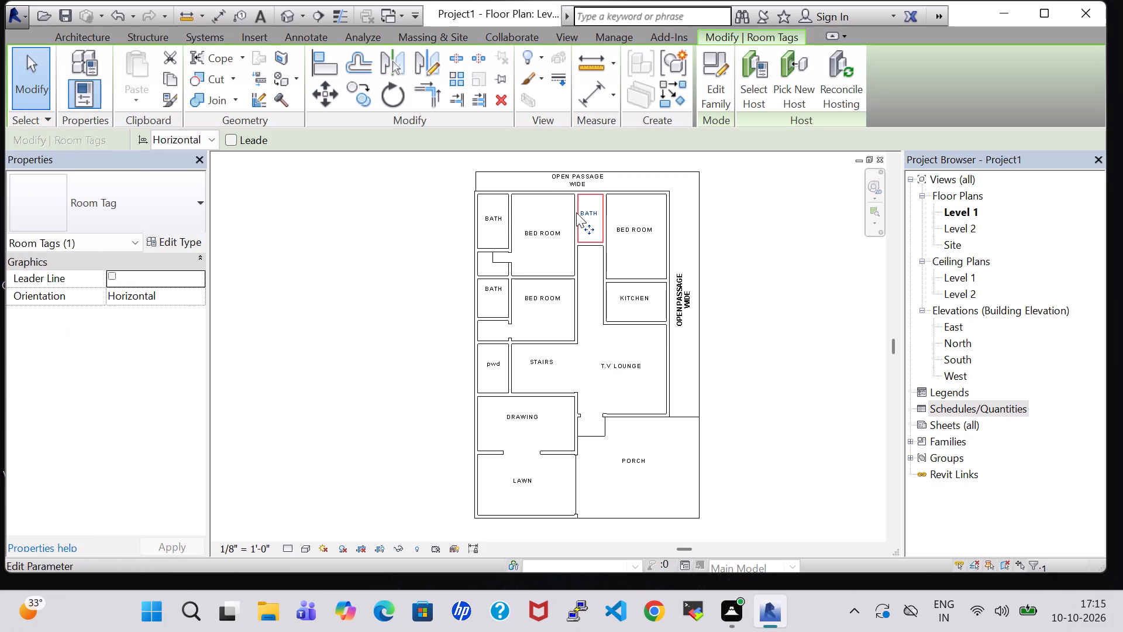
left_click(769, 276)
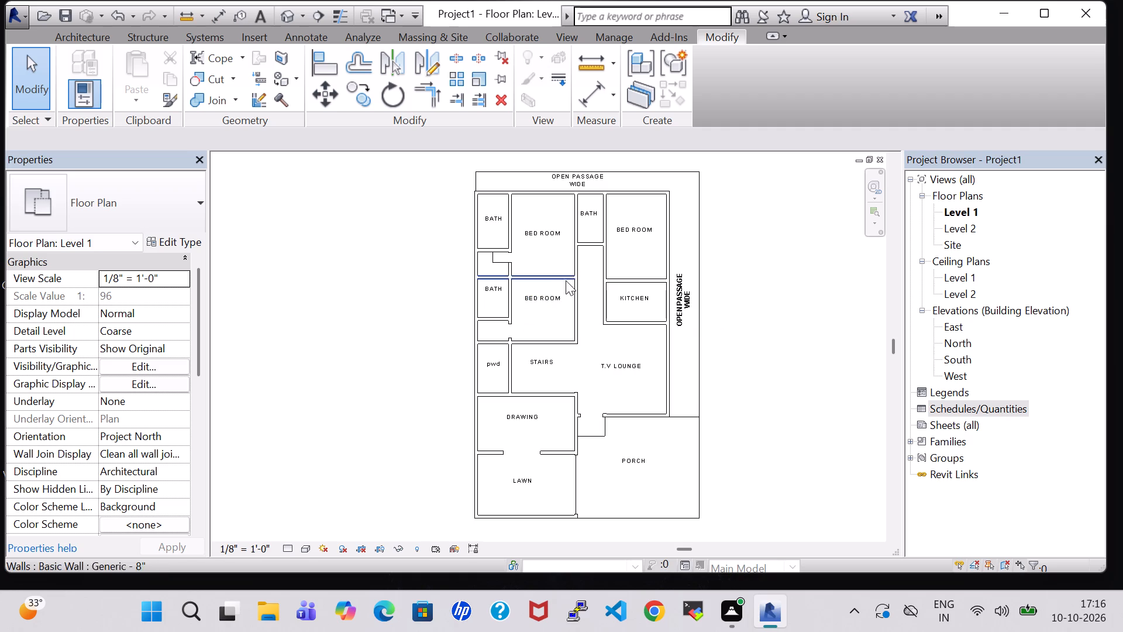
Place a Single-Flush 36" x 84" door between the northeast BED ROOM and its adjoining BATH, near the bath's south end, swinging into the bath.
scroll(601, 247, "up", 1)
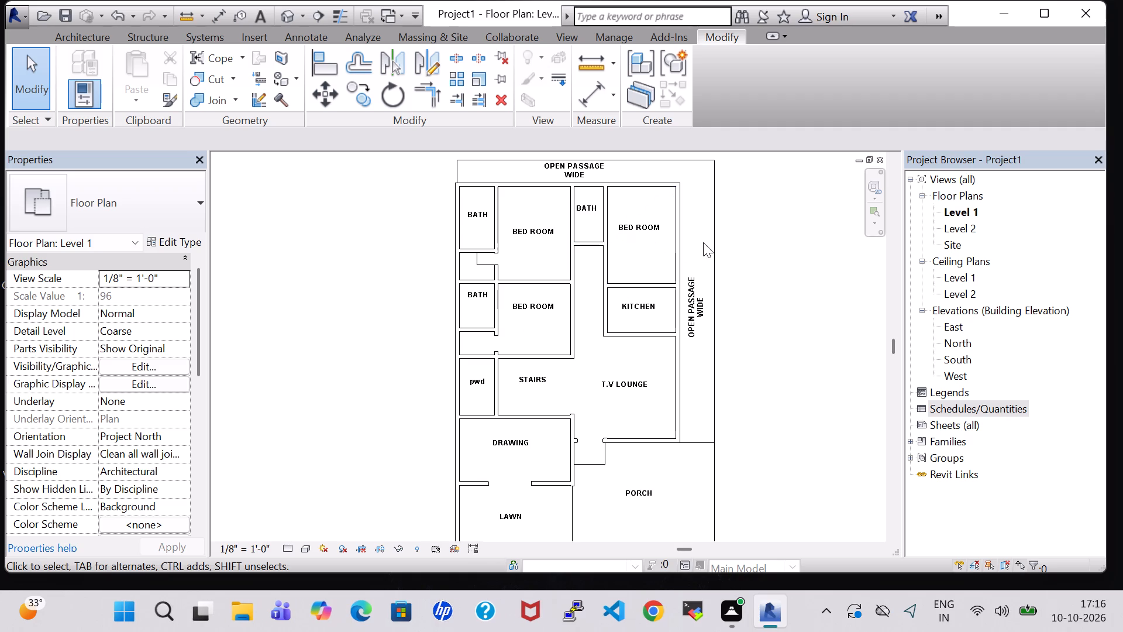
scroll(745, 235, "down", 1)
middle_click_drag(755, 231, 715, 215)
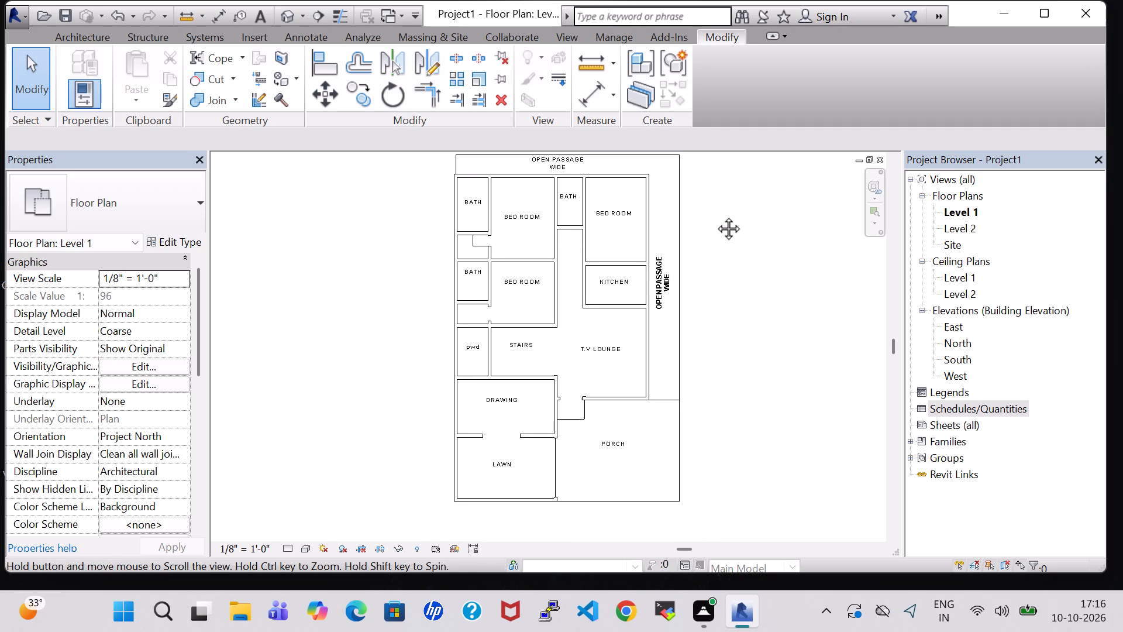
middle_click_drag(715, 215, 721, 232)
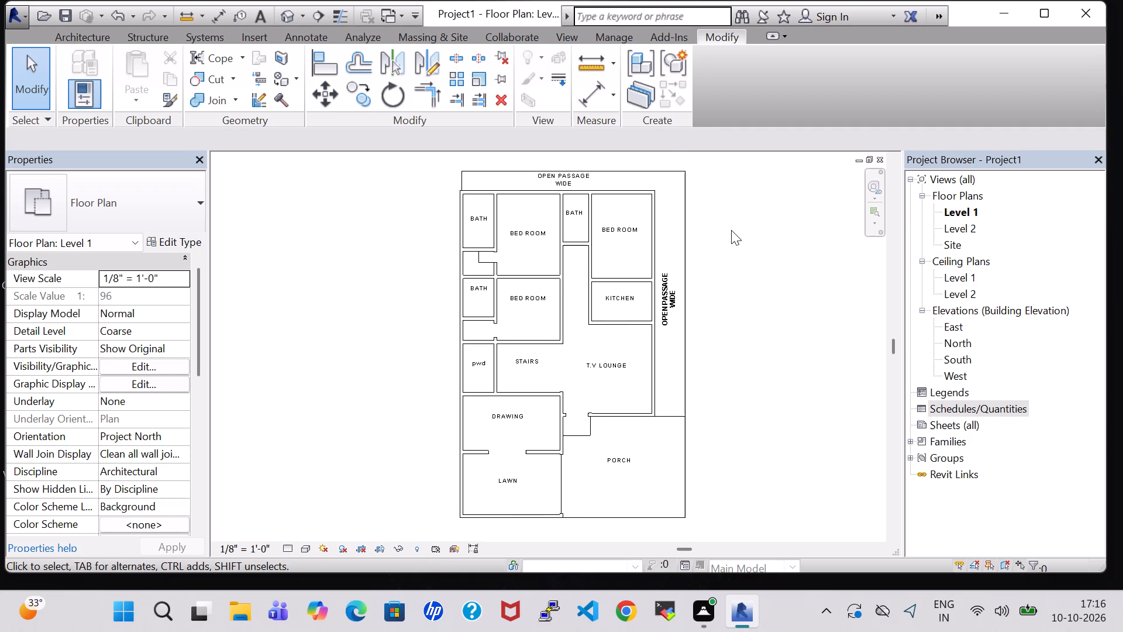
left_click(60, 38)
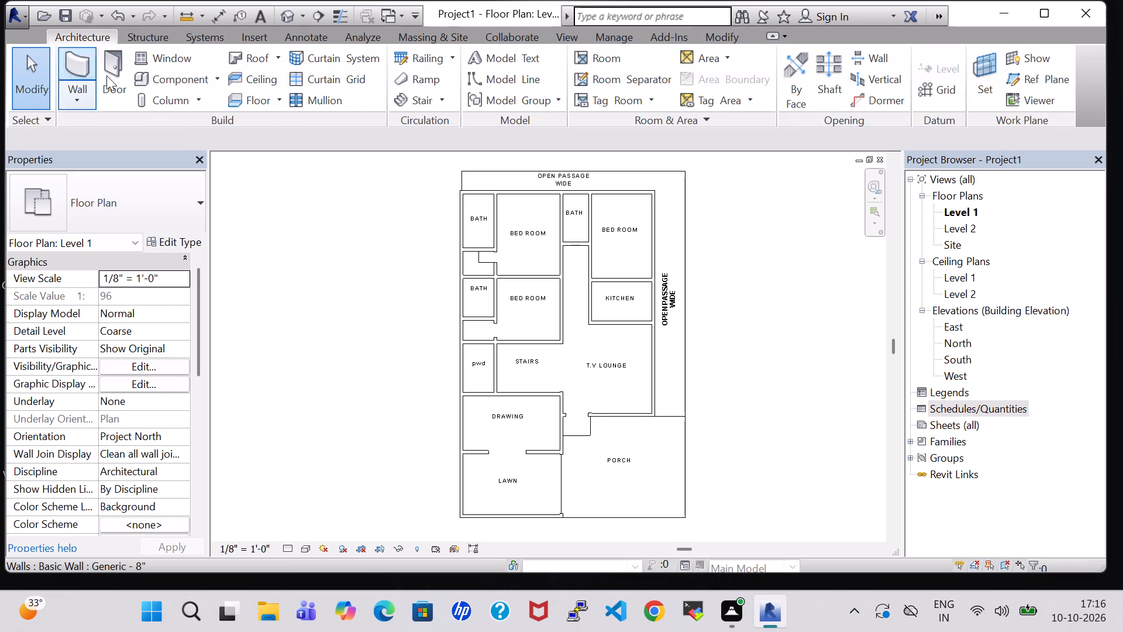
left_click(115, 70)
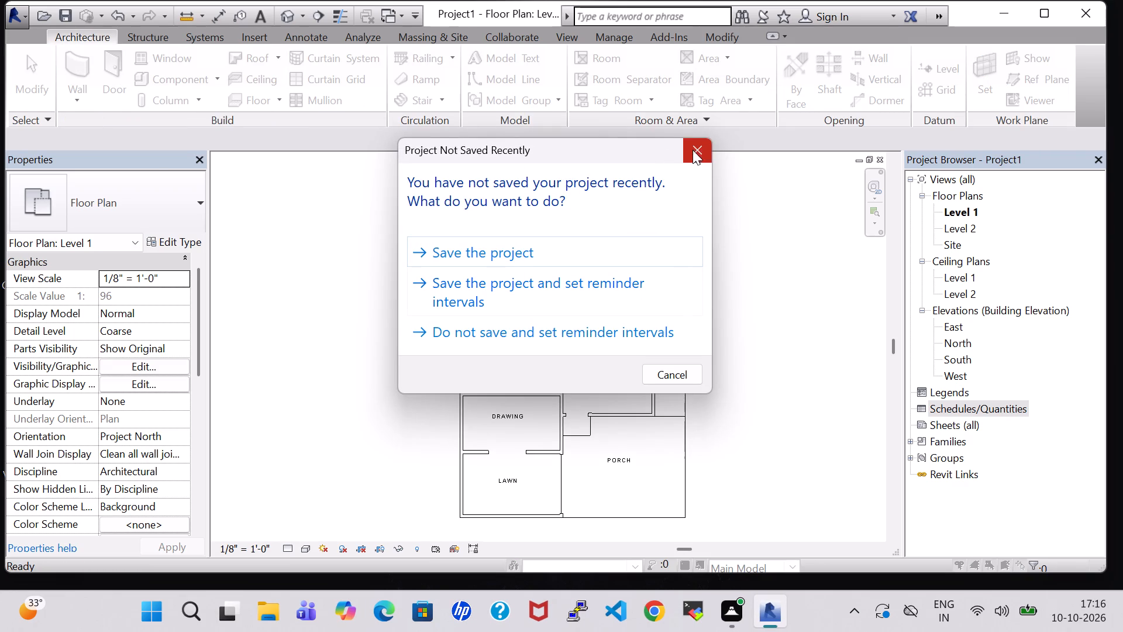
left_click(701, 154)
scroll(617, 229, "up", 6)
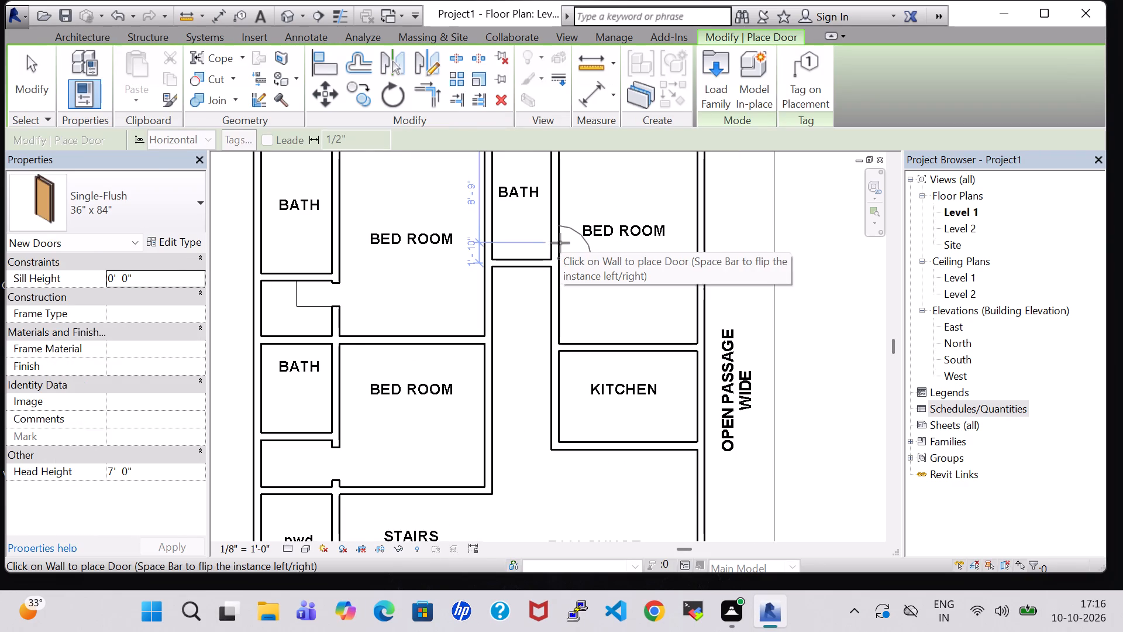
left_click(542, 233)
key("space")
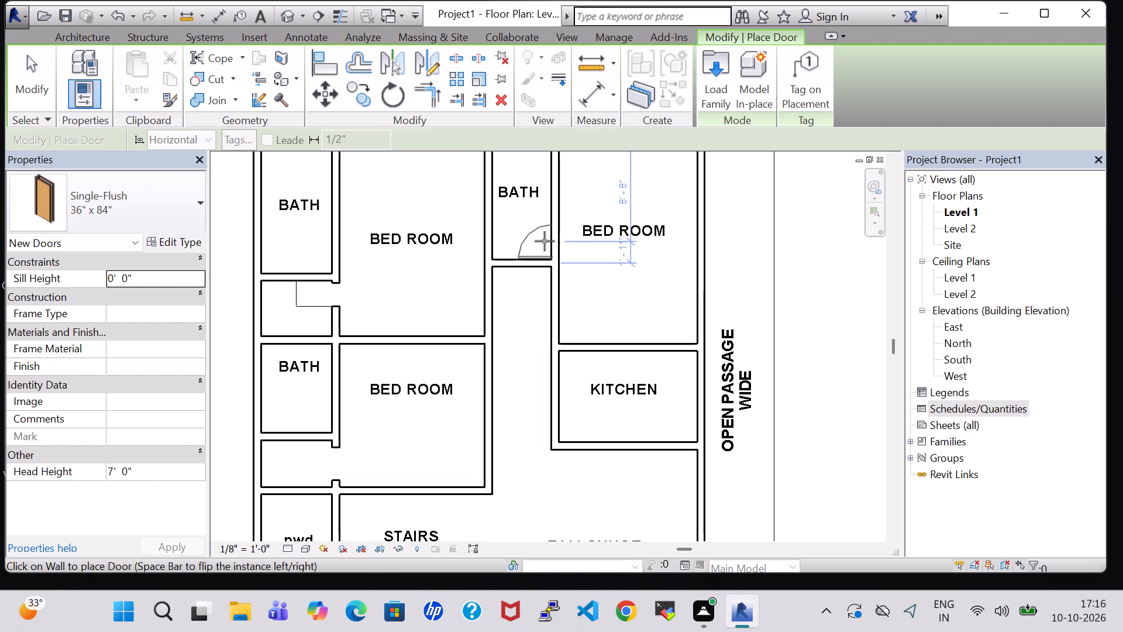
left_click(545, 237)
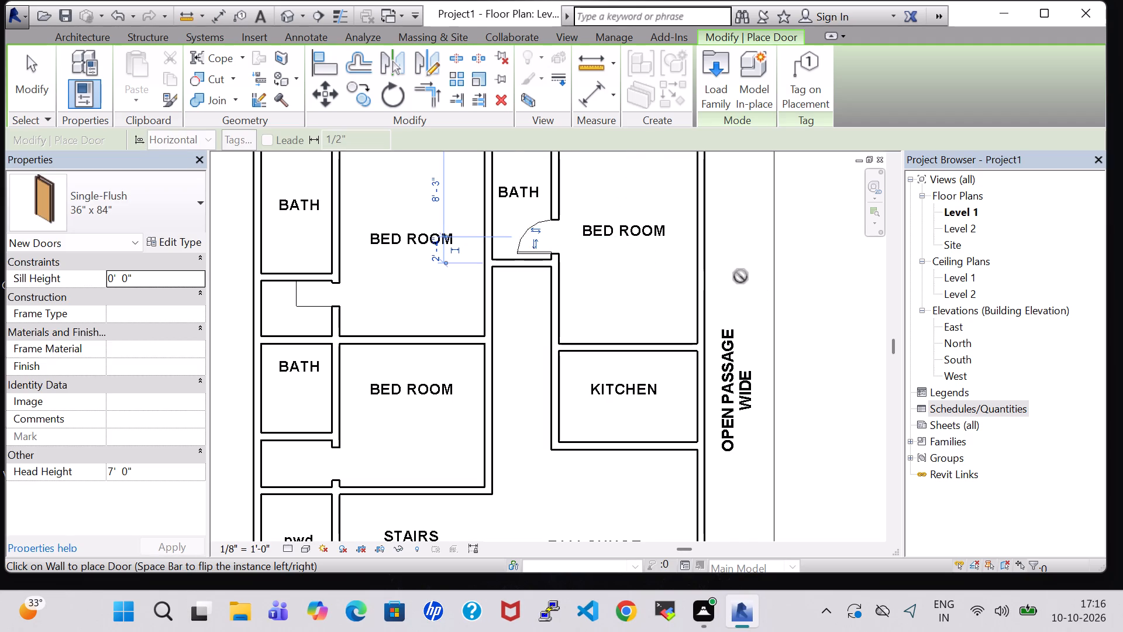
Place a Single-Flush 36" x 84" door in the northwest BATH's south wall, swinging into the bath, and nudge it slightly west.
scroll(740, 276, "down", 2)
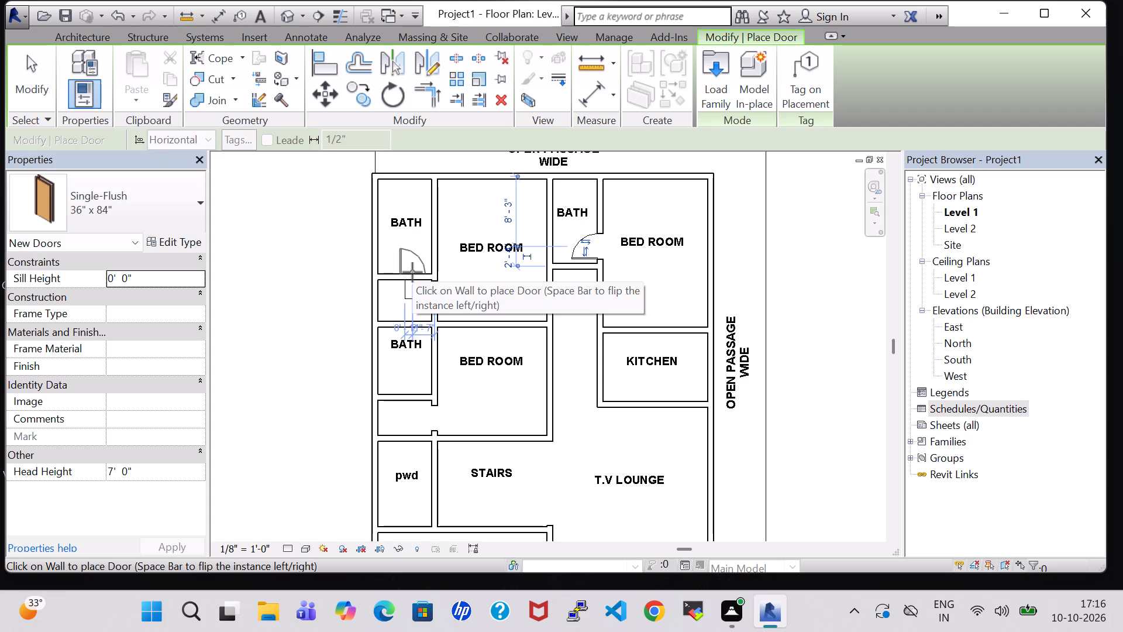
key("space")
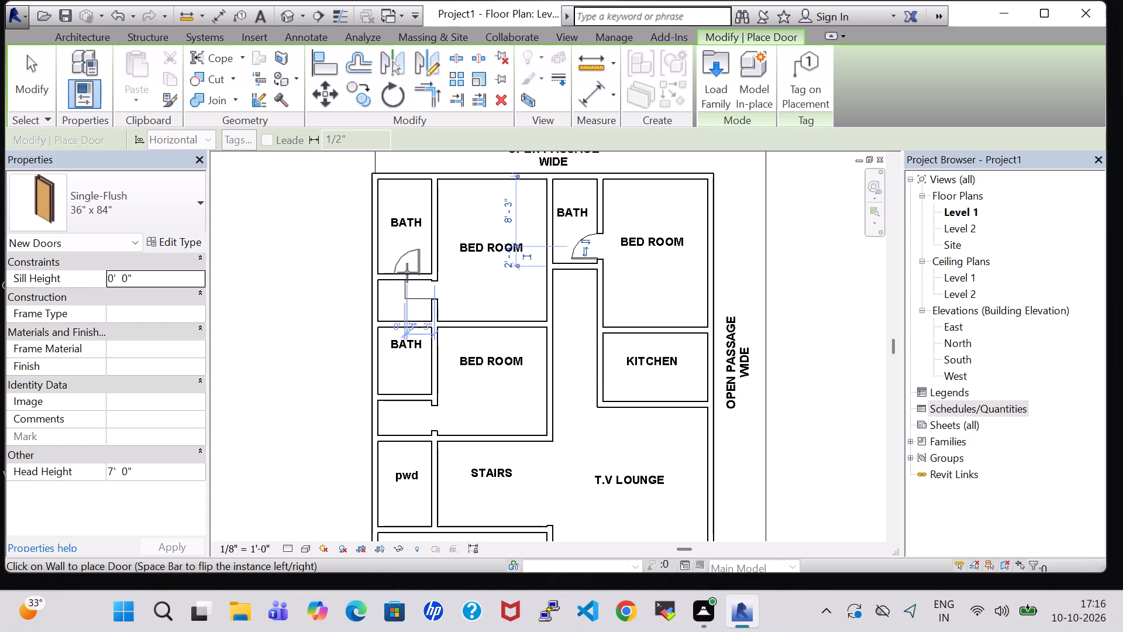
left_click(413, 275)
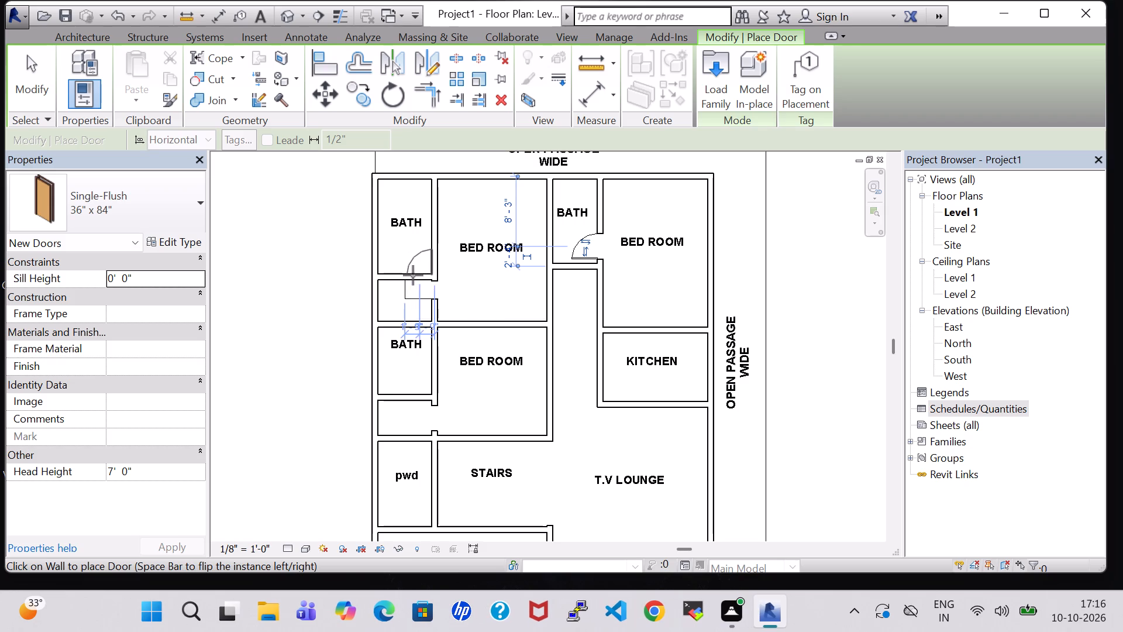
key("Escape")
key("Escape")
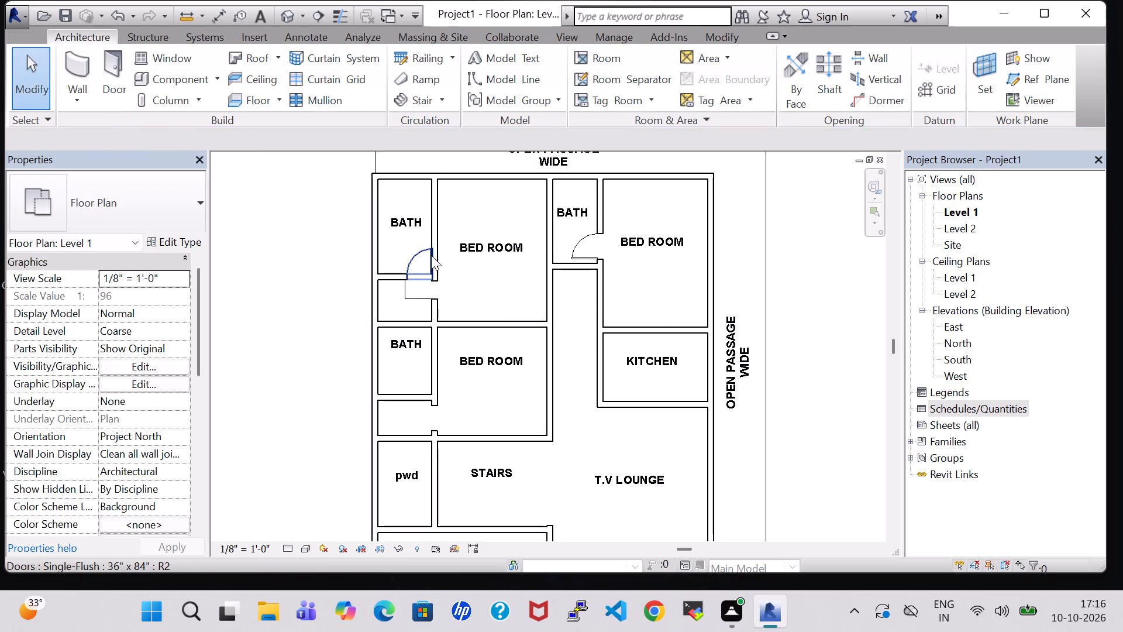
left_click(431, 255)
key("Left")
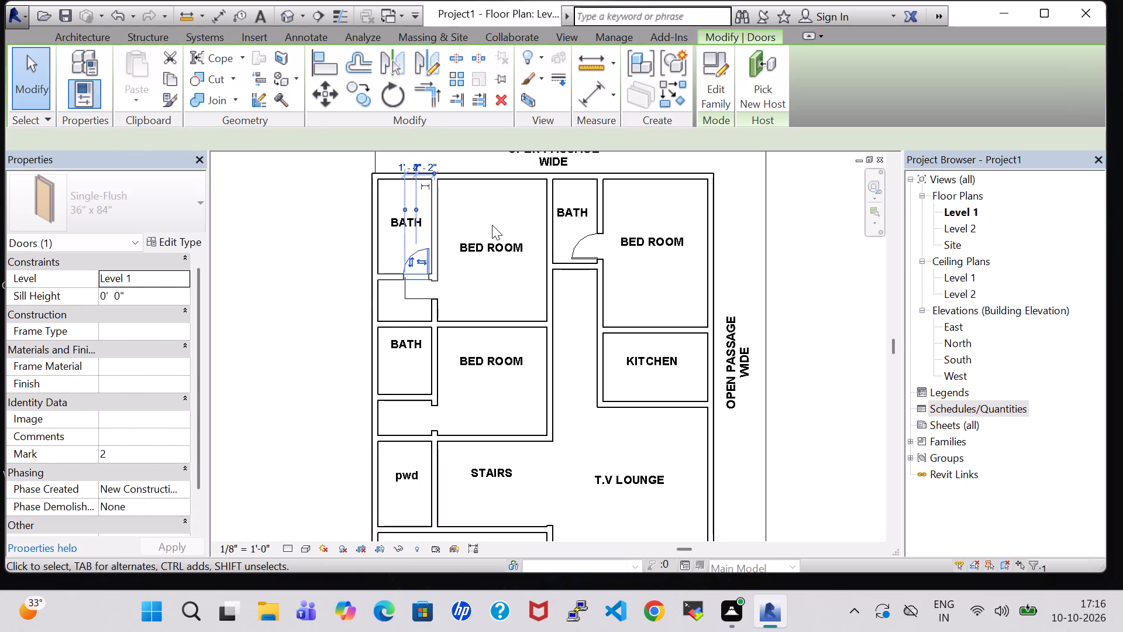
left_click(815, 296)
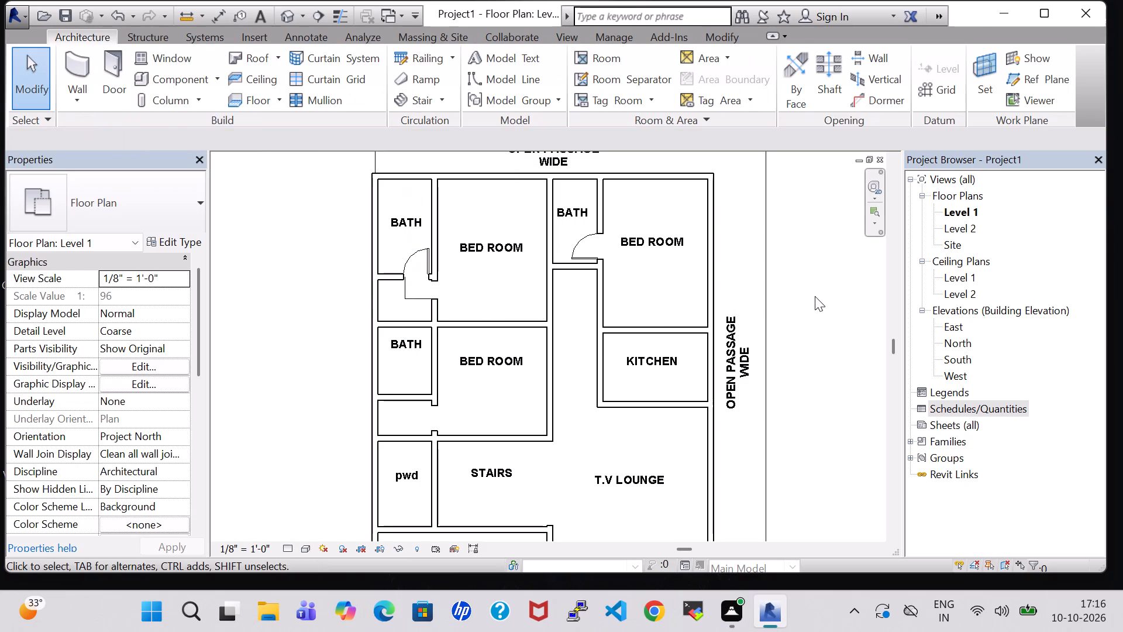
scroll(473, 281, "up", 6)
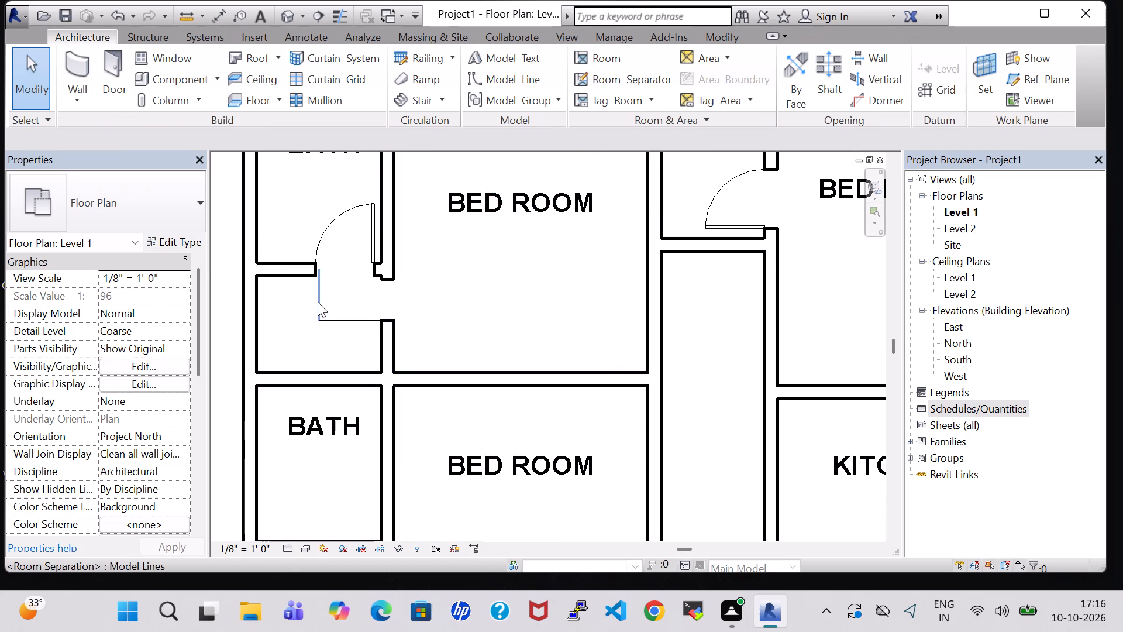
Nudge the room separation line beside the northwest BATH's door slightly west.
left_click(318, 302)
key("Left")
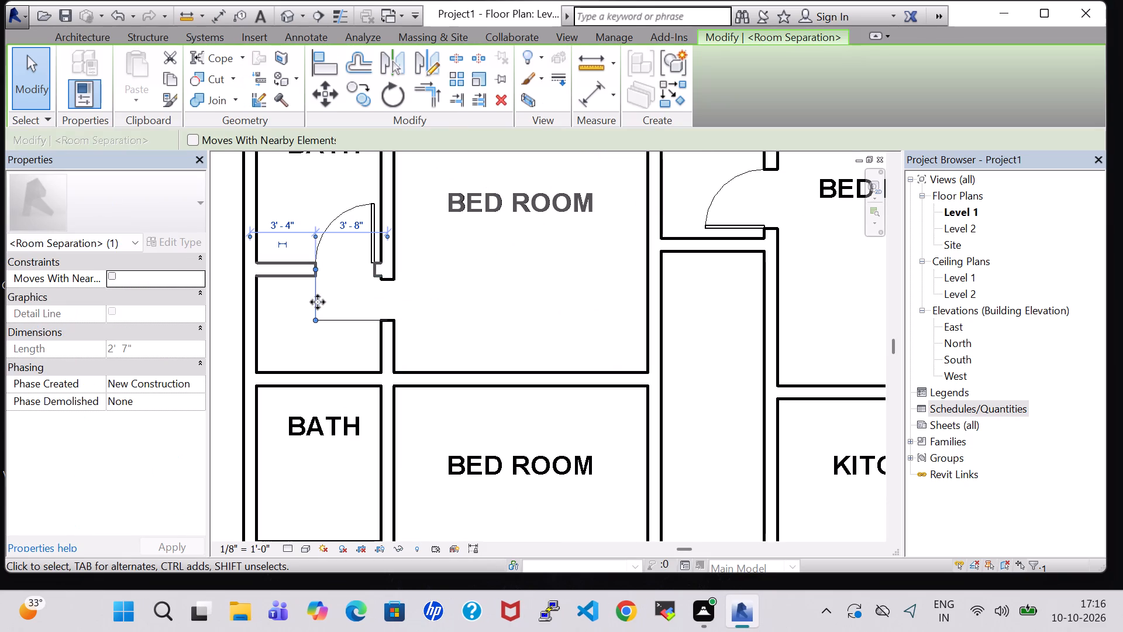
left_click(223, 340)
Place a Single-Flush 36" x 84" door in the southwest BATH's south wall, centred about 4' 11" from the west wall, swinging into the bath.
scroll(244, 338, "down", 3)
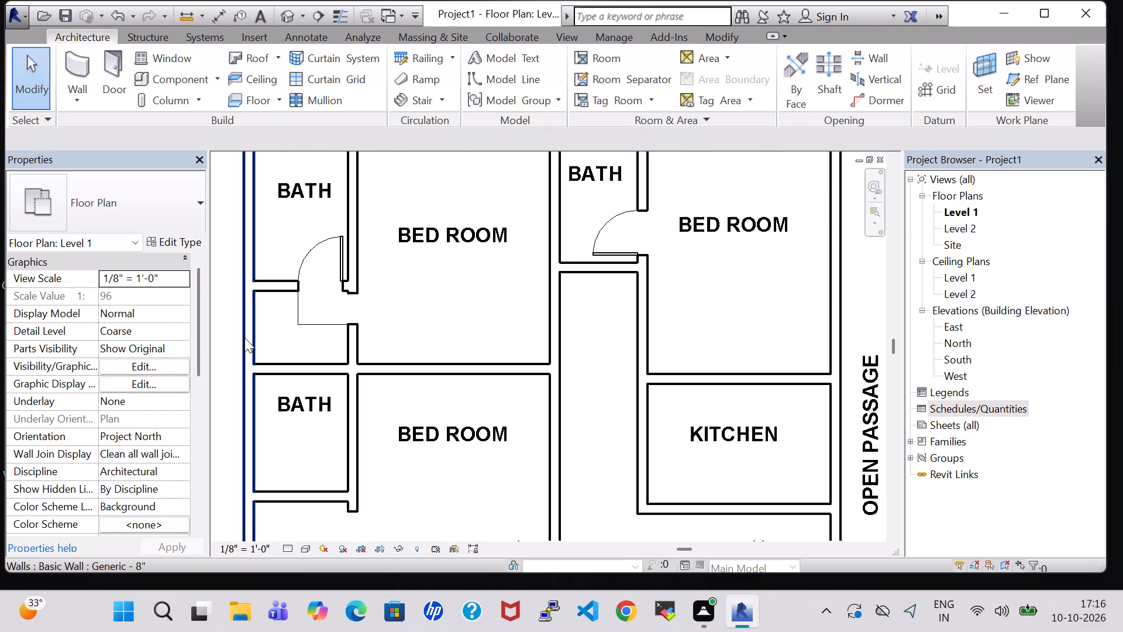
scroll(246, 338, "down", 1)
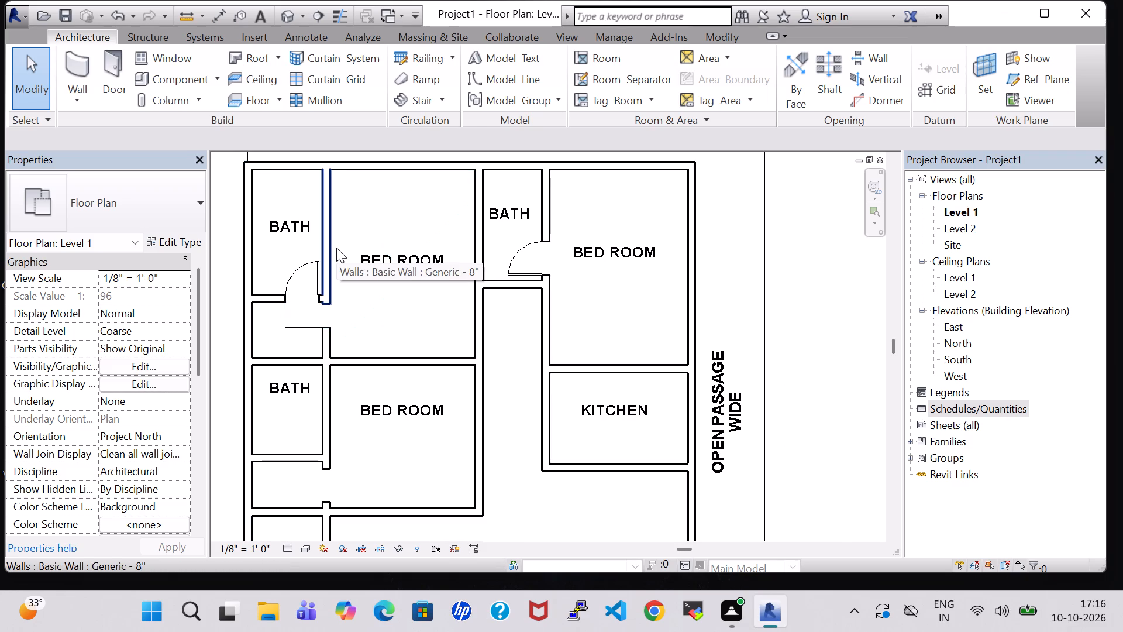
scroll(385, 284, "down", 1)
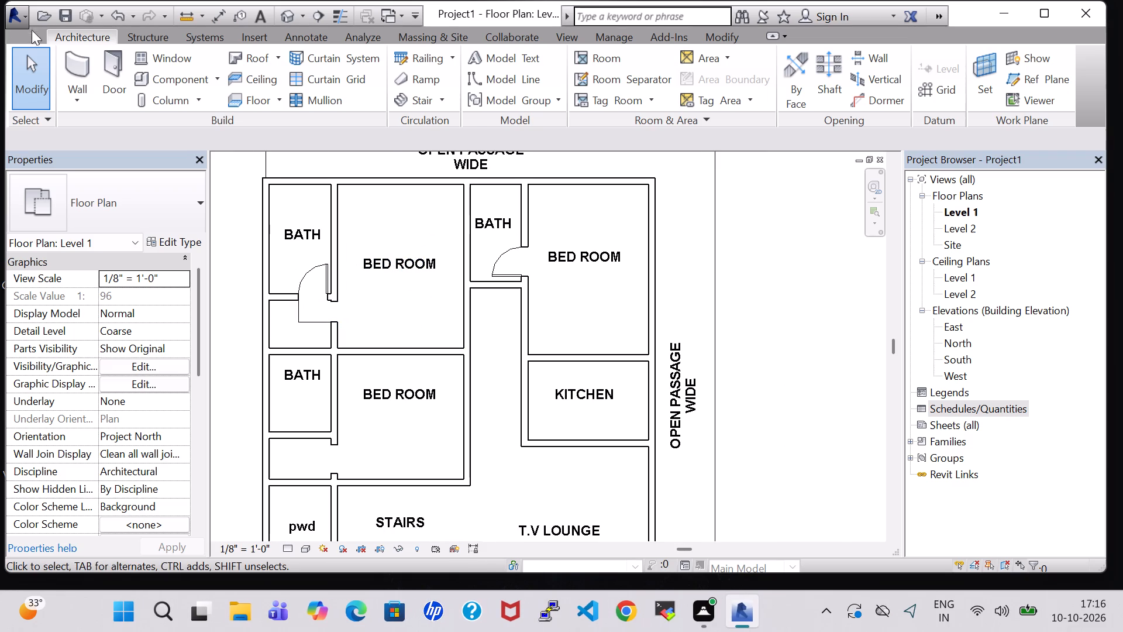
left_click(113, 58)
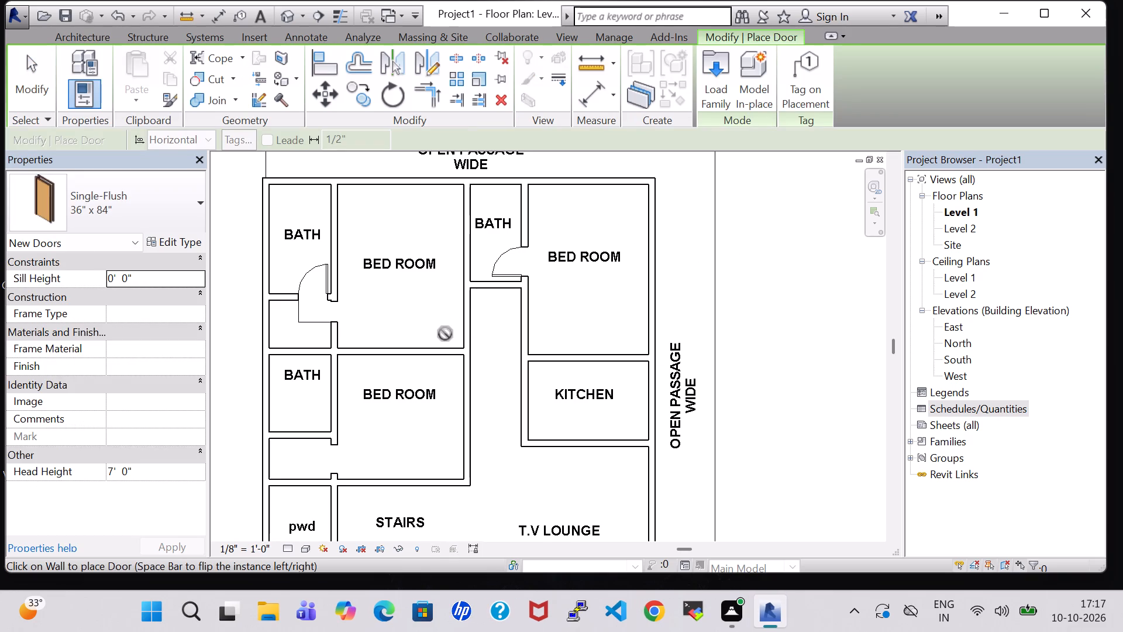
scroll(291, 431, "up", 2)
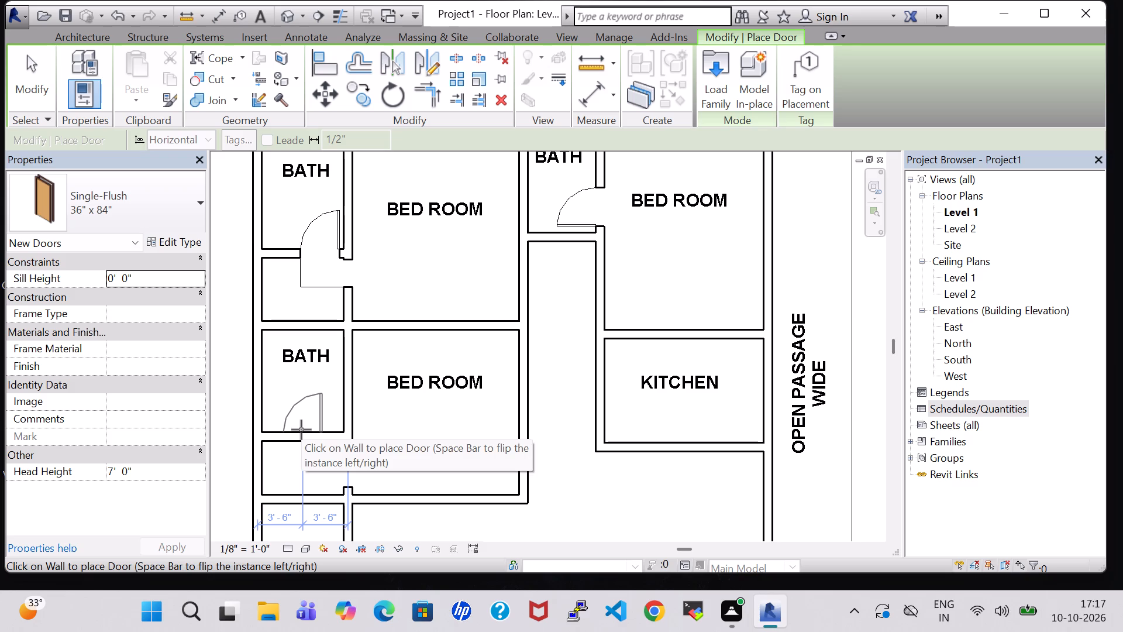
left_click(321, 432)
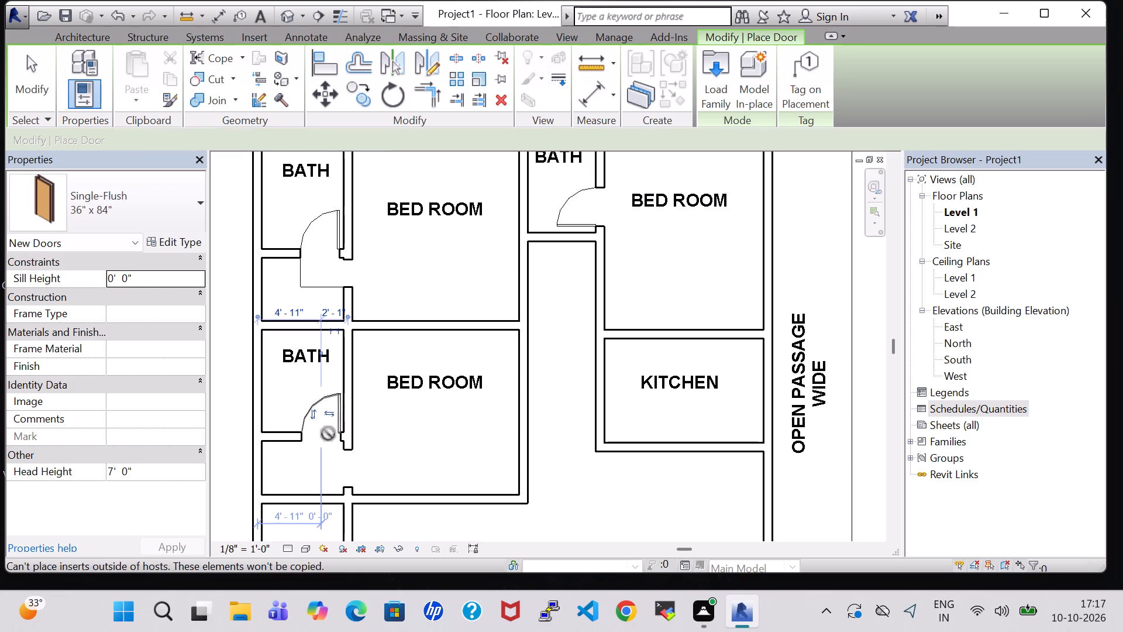
key("Escape")
Place a Single-Flush 36" x 84" door between pwd and DRAWING, about 2' 6" from the west wall, hinged west and swinging into pwd.
scroll(436, 433, "down", 1)
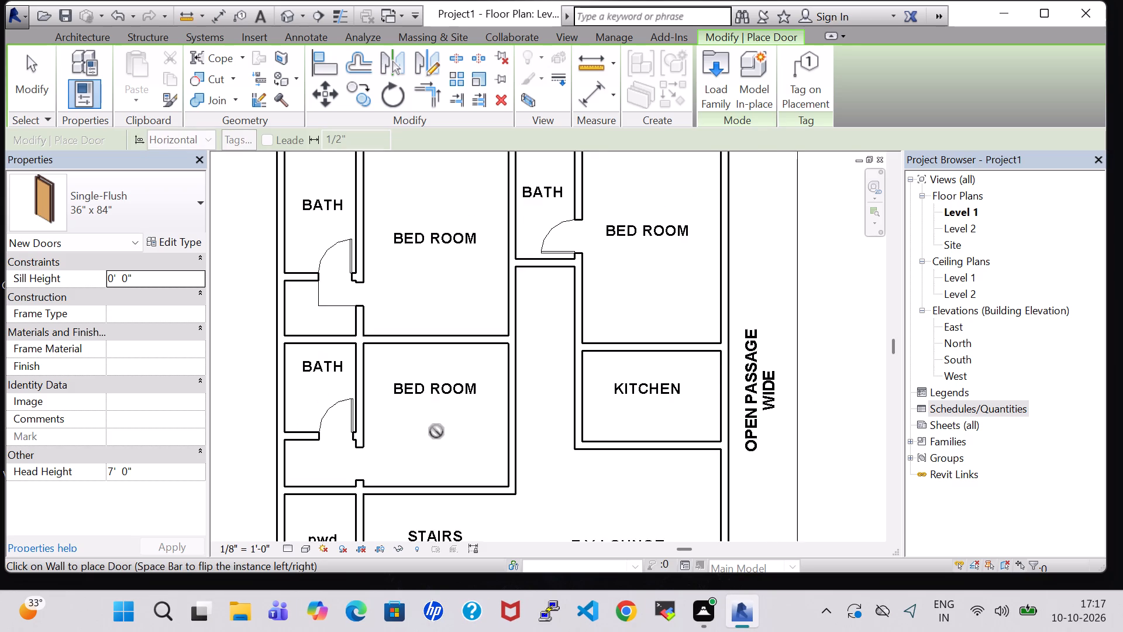
scroll(436, 431, "down", 1)
middle_click_drag(436, 431, 418, 408)
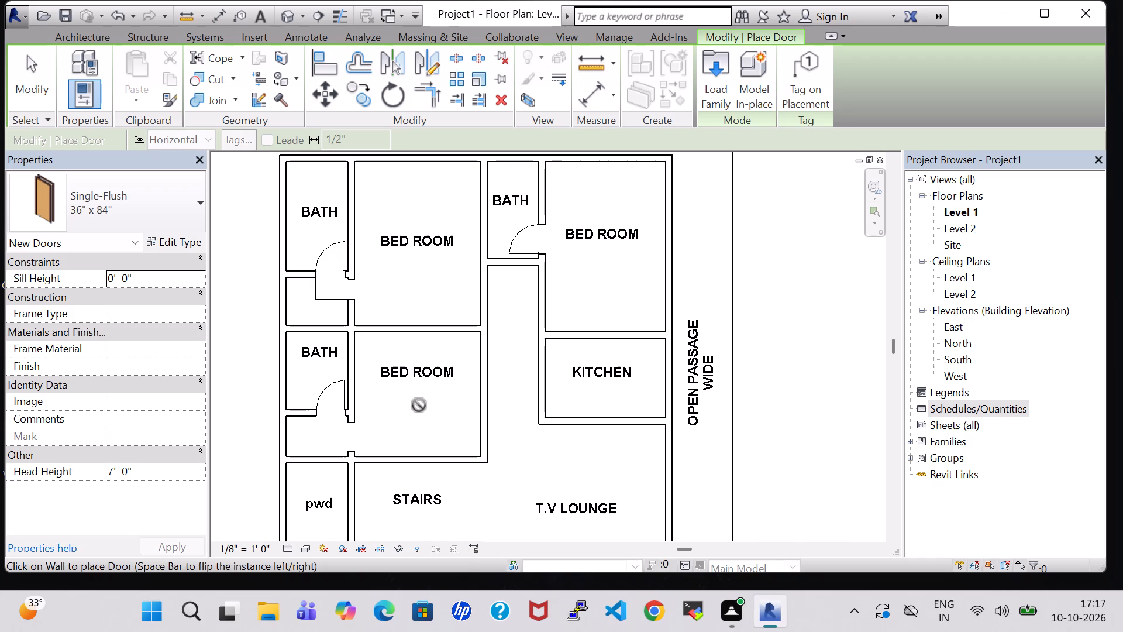
scroll(419, 405, "down", 1)
middle_click_drag(419, 405, 430, 344)
middle_click(430, 344)
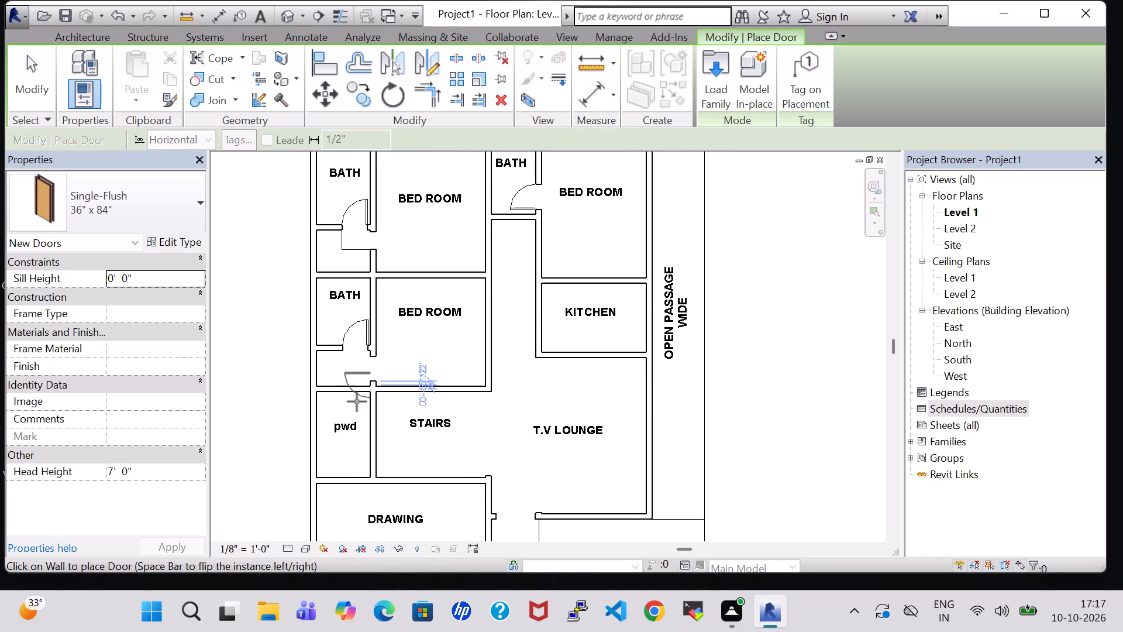
key("space")
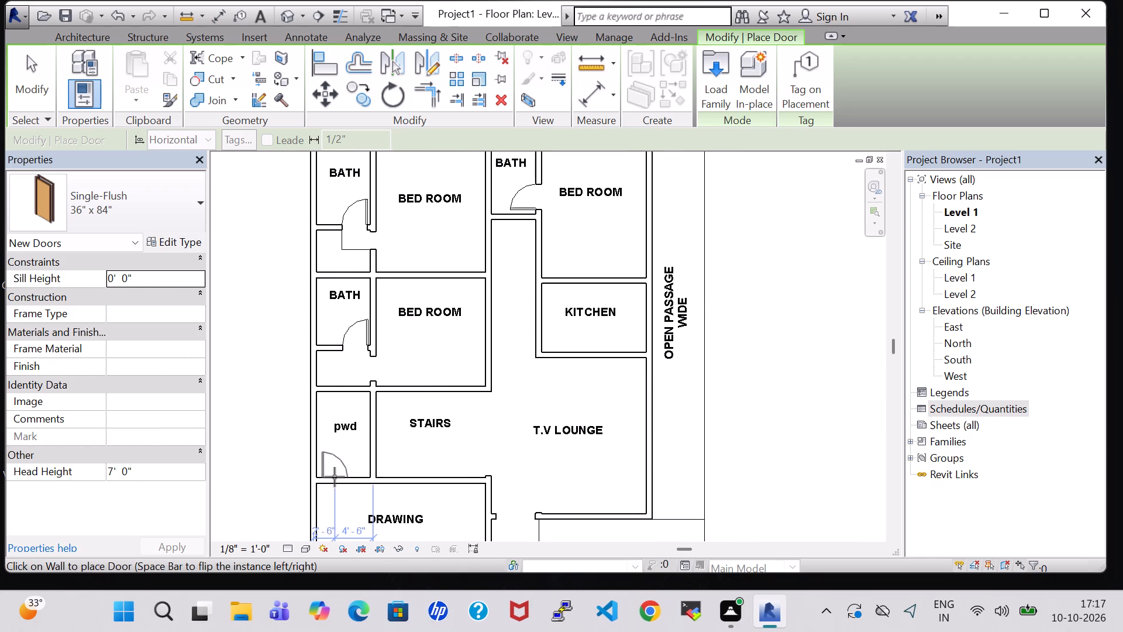
left_click(335, 477)
scroll(398, 460, "down", 3)
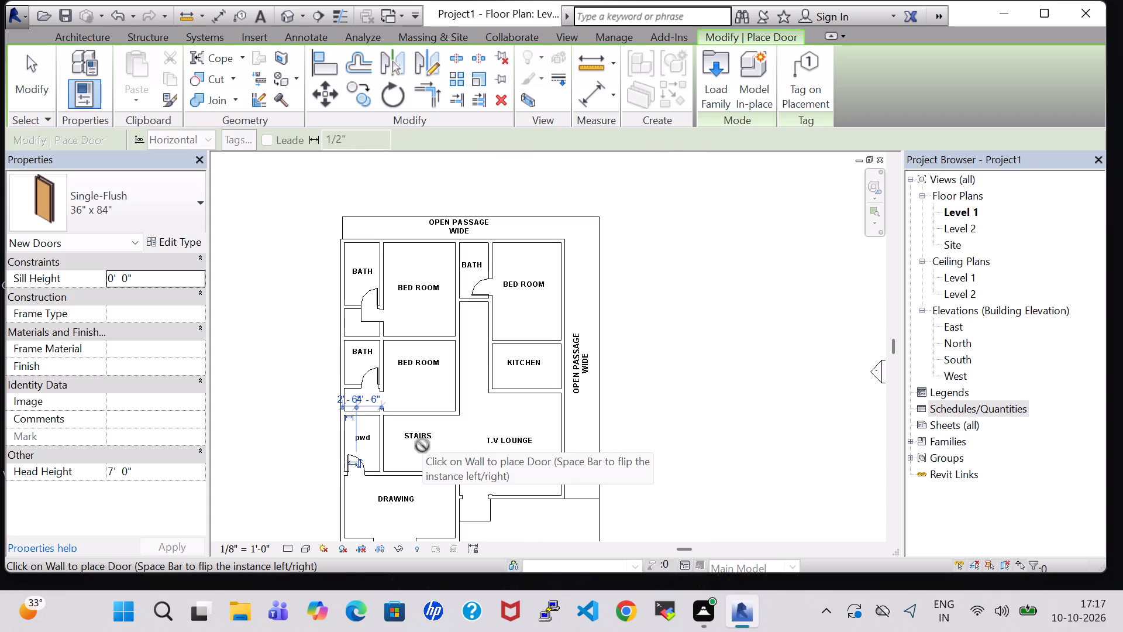
key("Escape")
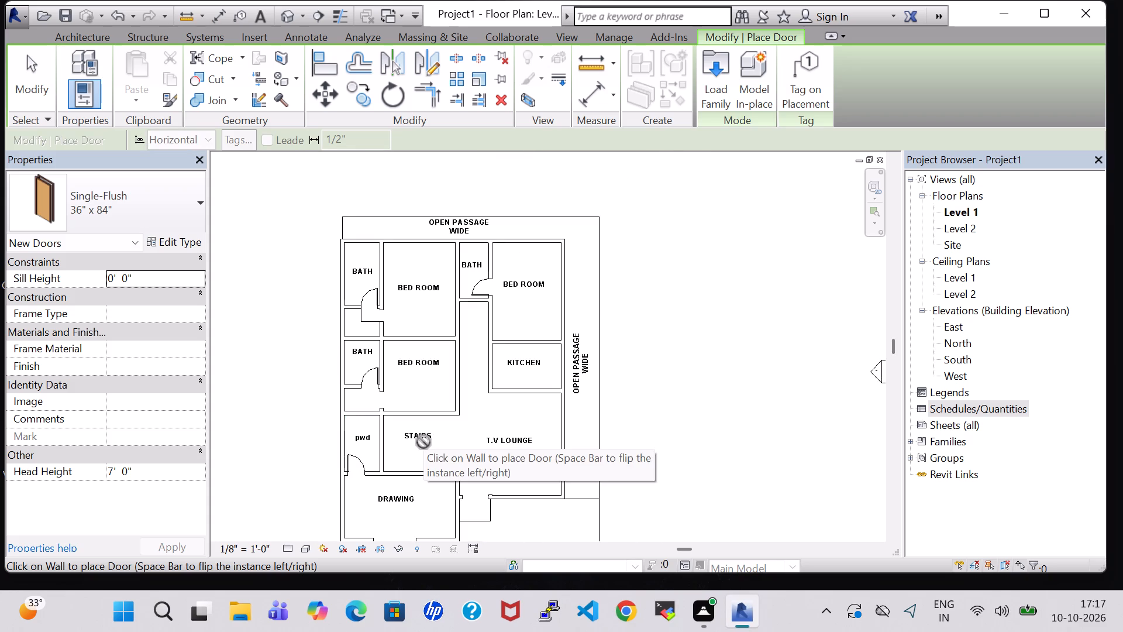
middle_click_drag(423, 442, 401, 424)
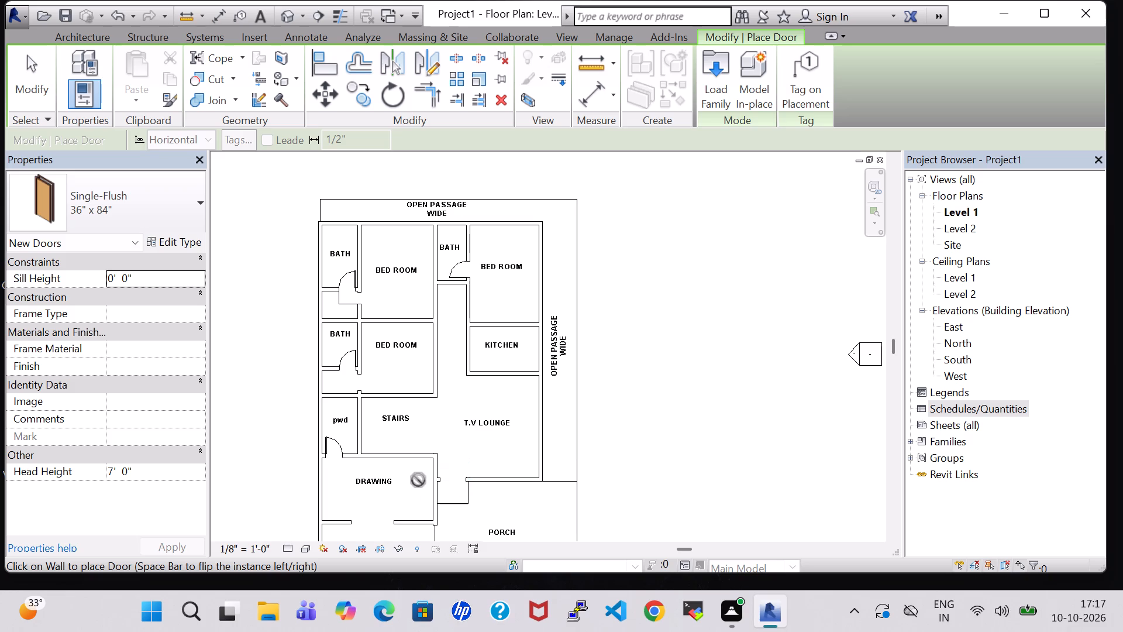
scroll(418, 480, "up", 5)
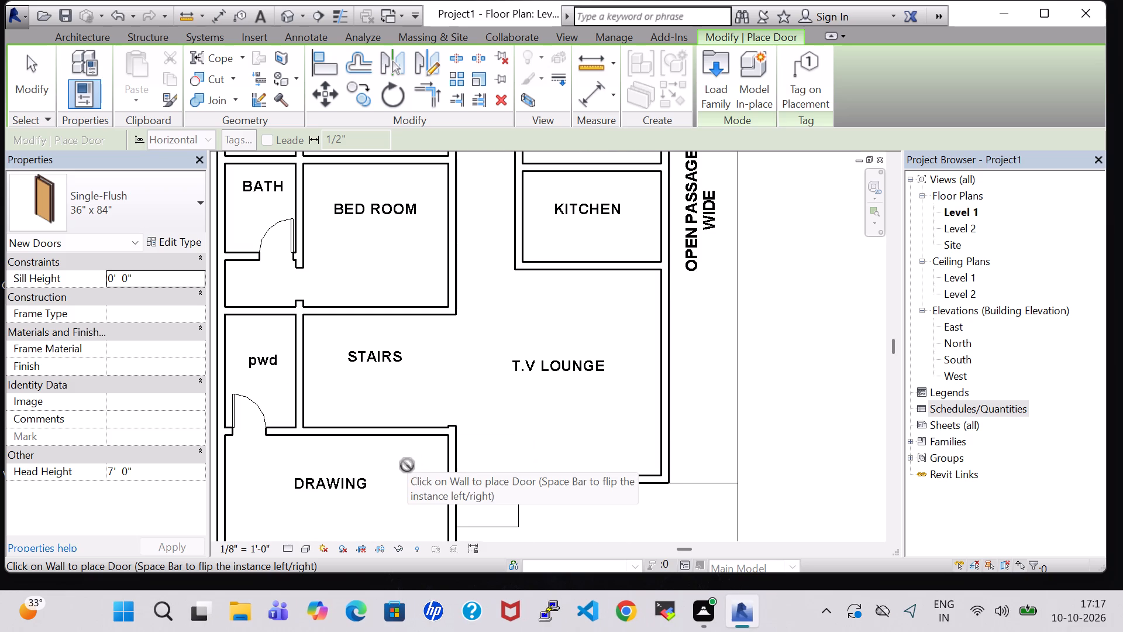
scroll(407, 465, "down", 2)
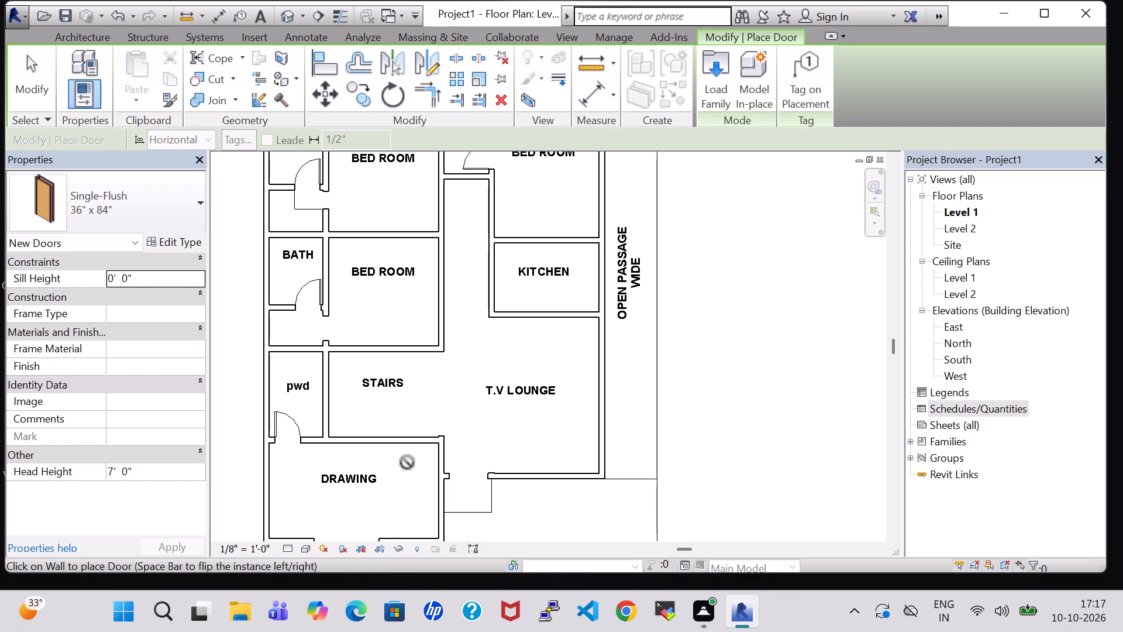
middle_click_drag(418, 479, 425, 402)
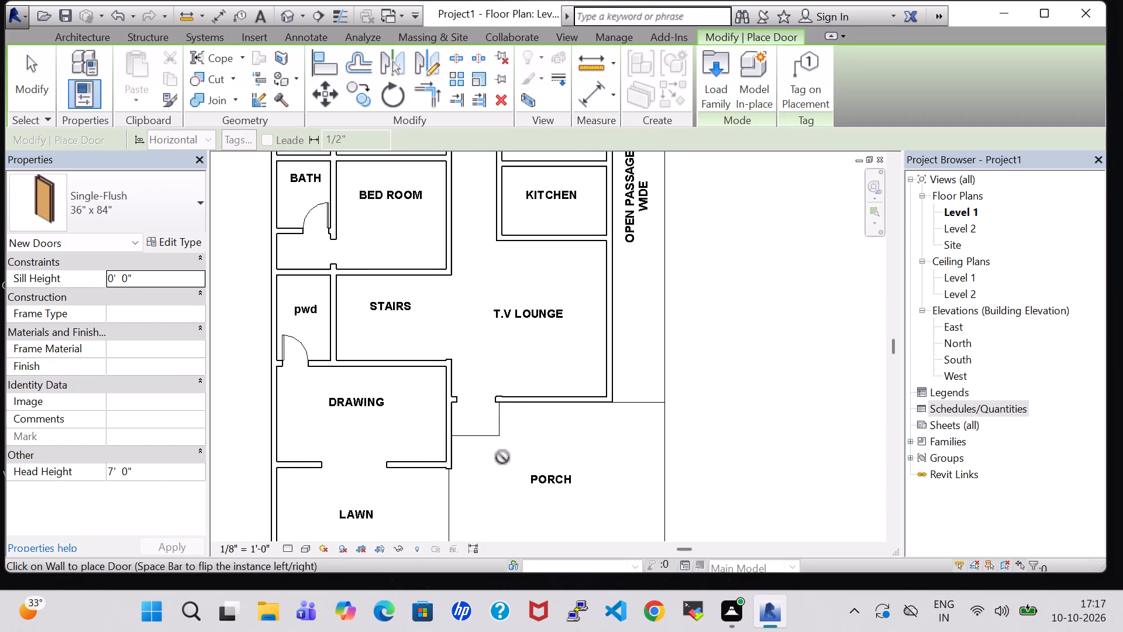
key("Escape")
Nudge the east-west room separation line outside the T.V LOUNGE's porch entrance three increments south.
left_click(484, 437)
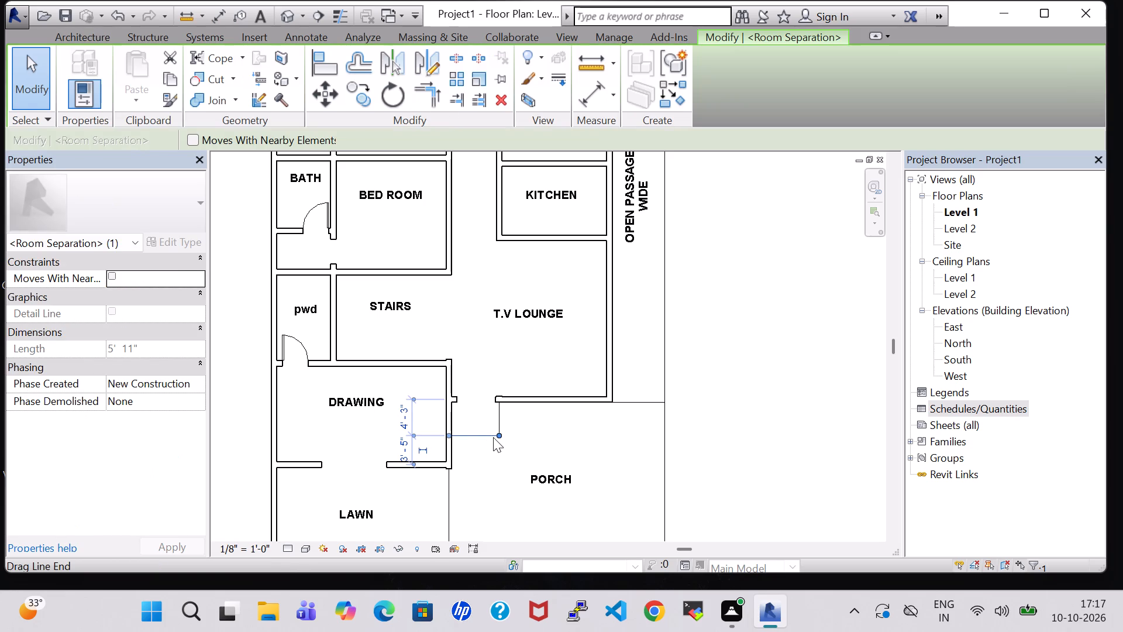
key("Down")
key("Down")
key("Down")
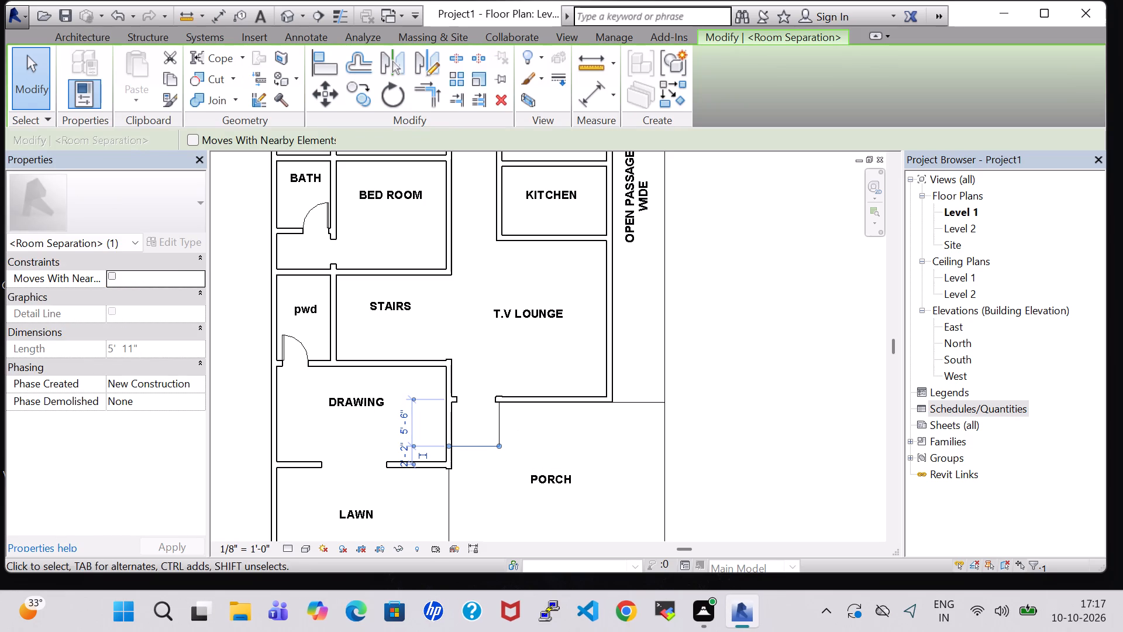
Nudge the T.V LOUNGE's south wall east of the porch entrance slightly south.
left_click(570, 397)
key("Down")
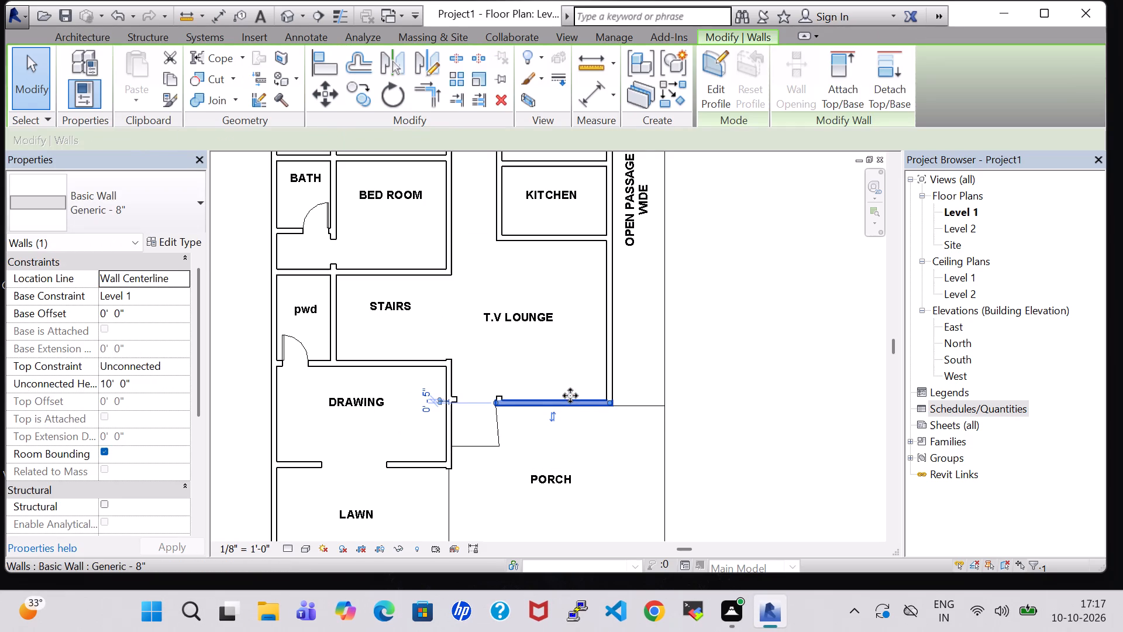
key("Down")
key("Up")
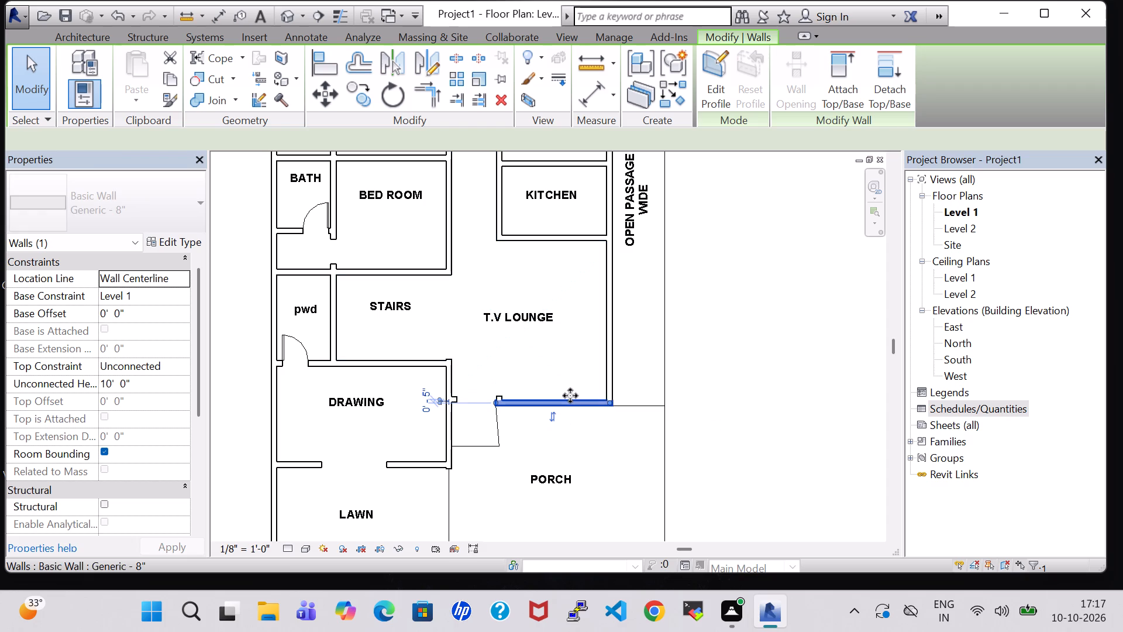
left_click(824, 375)
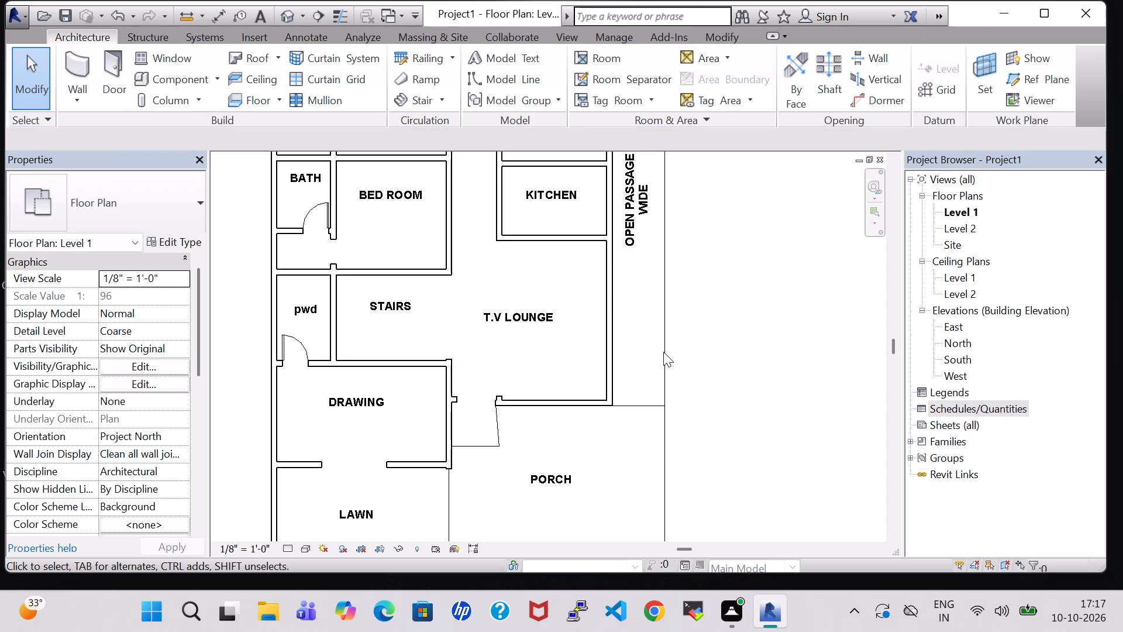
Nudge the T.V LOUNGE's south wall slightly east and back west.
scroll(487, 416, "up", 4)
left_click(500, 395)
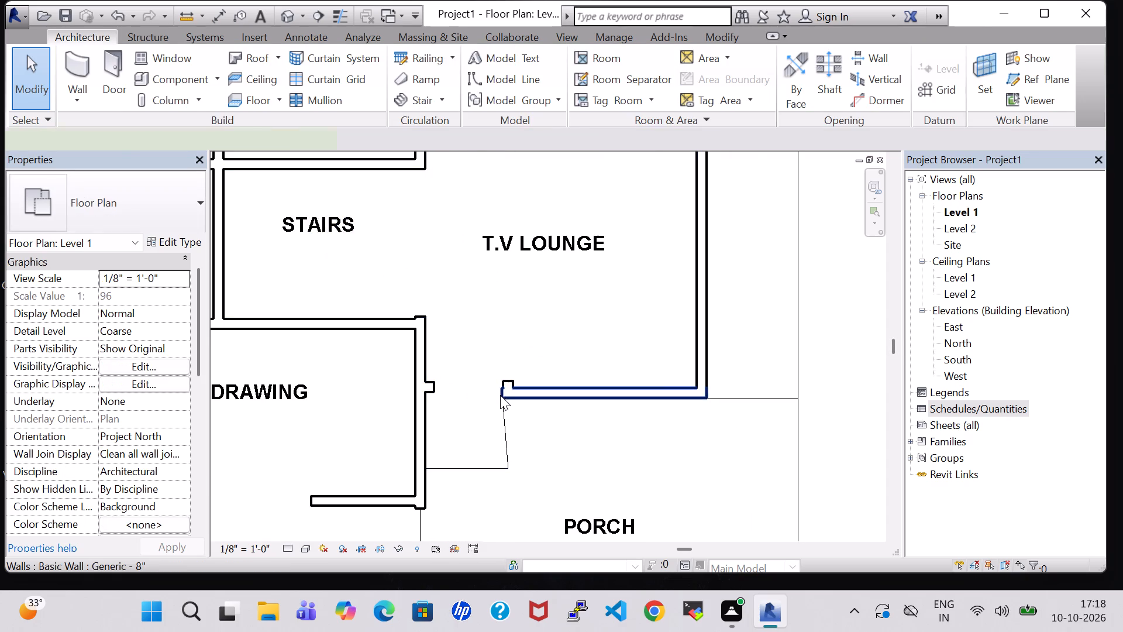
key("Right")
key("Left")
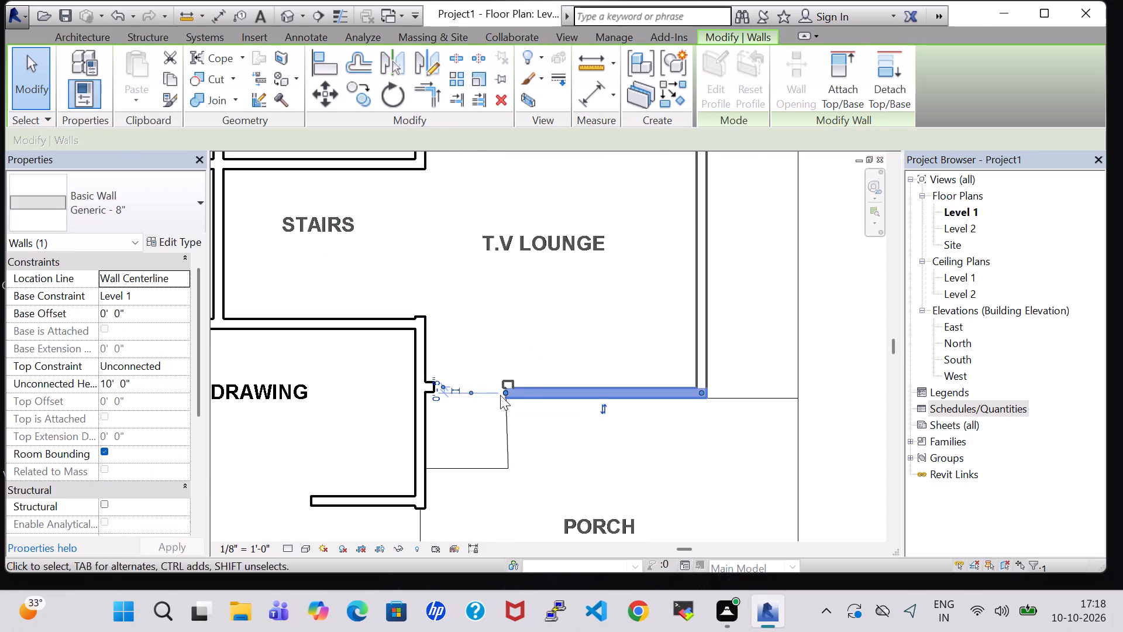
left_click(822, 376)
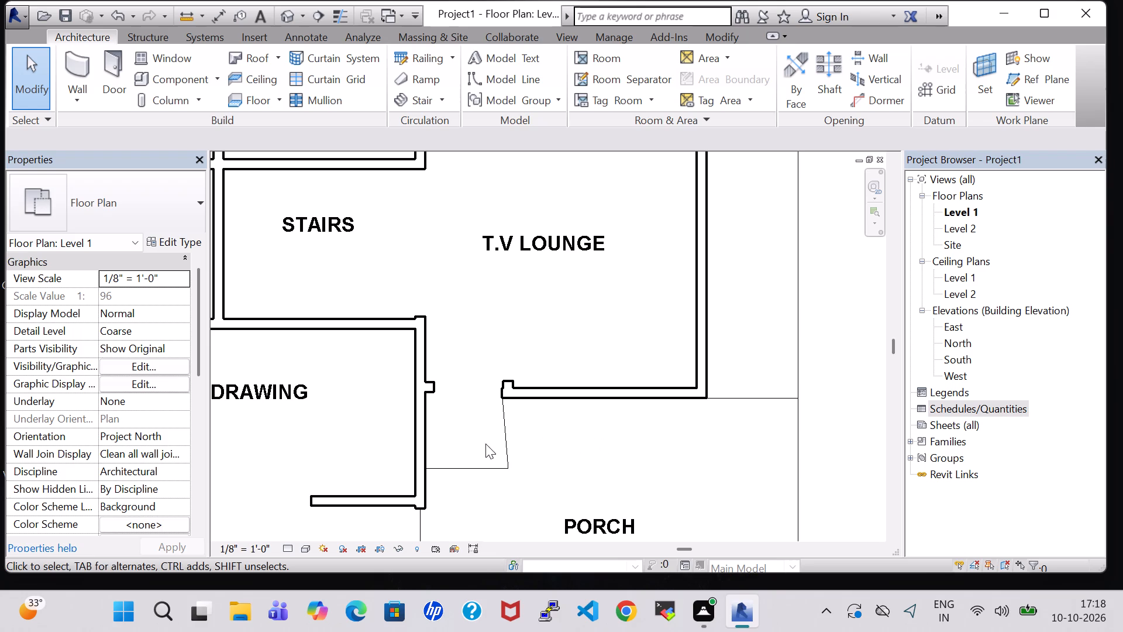
Delete the two room separation lines outside the T.V LOUNGE's porch entrance, keeping the rooms.
left_click(504, 448)
key("Delete")
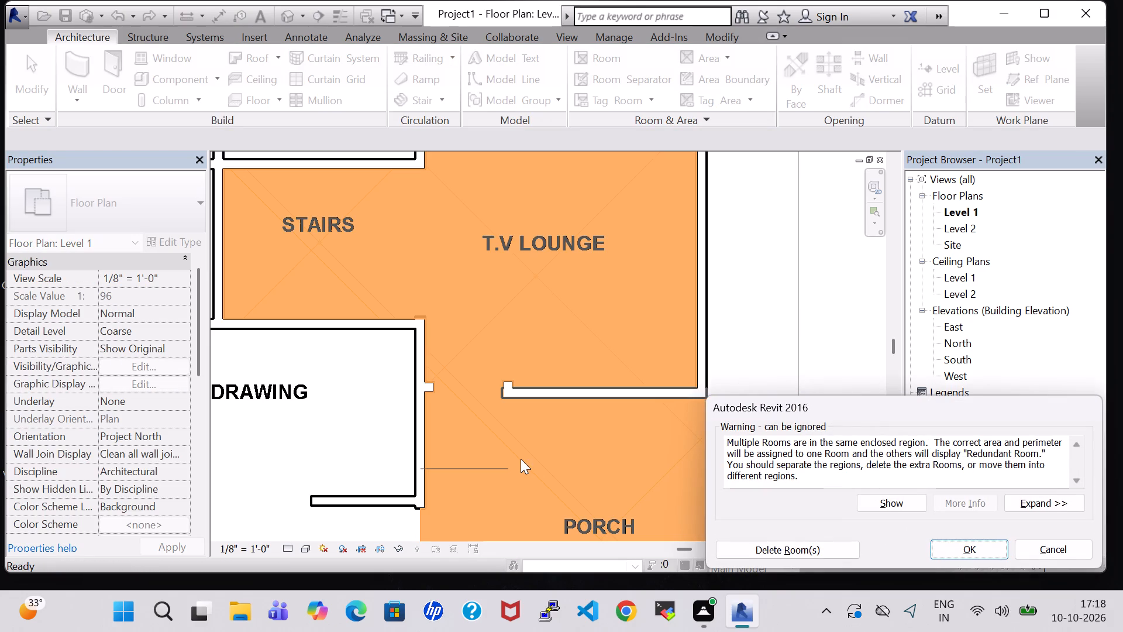
left_click(953, 551)
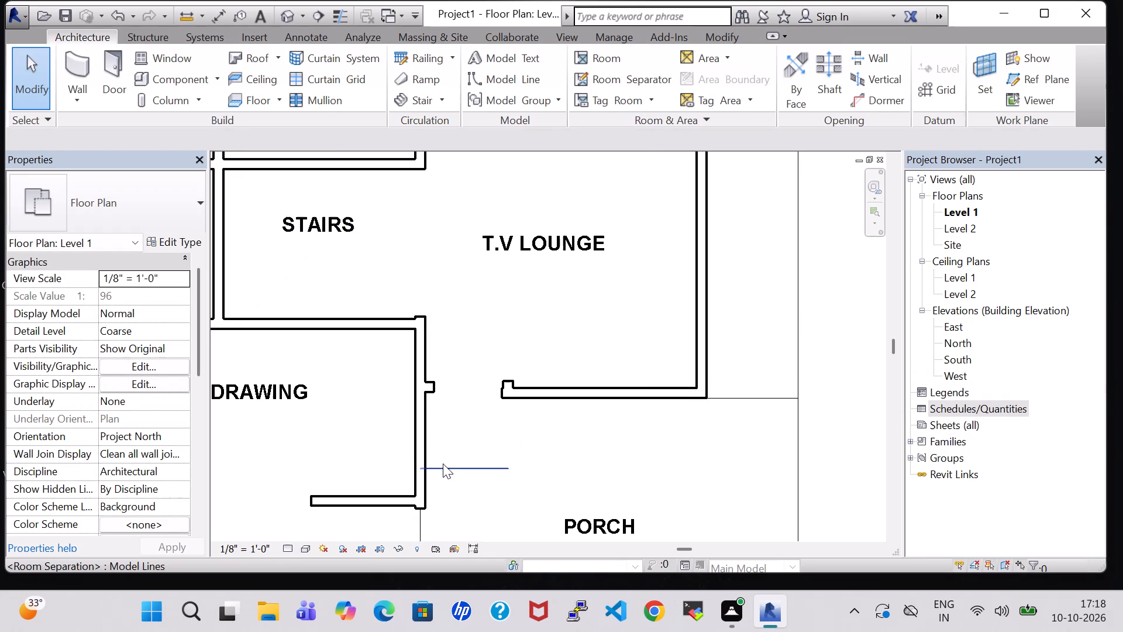
left_click(452, 465)
key("Delete")
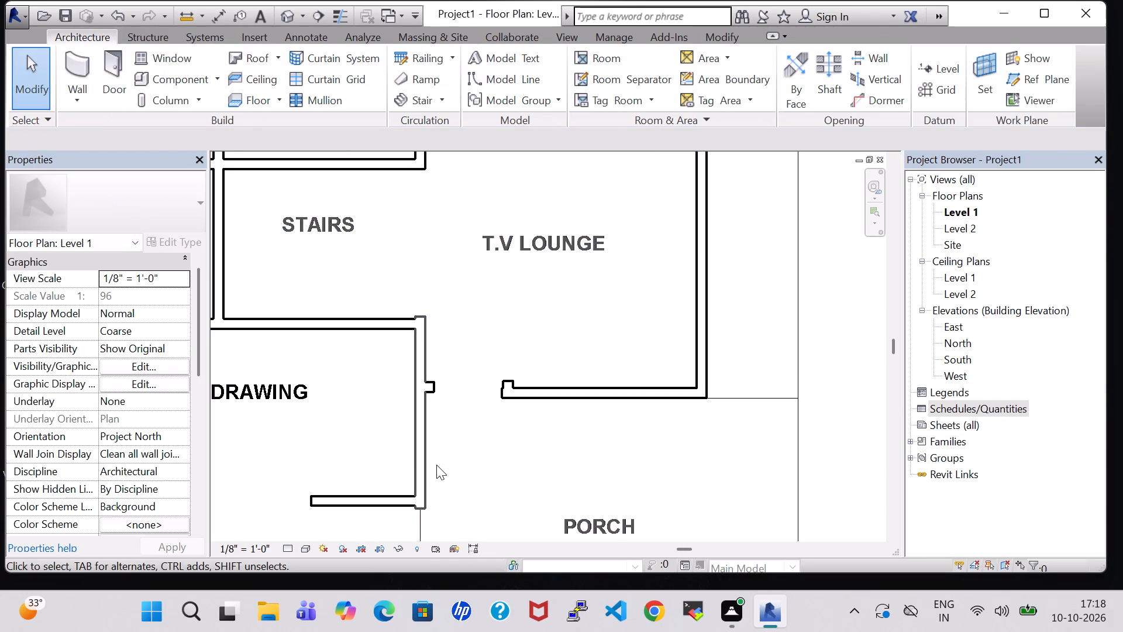
Nudge the short wall stub on the west side of the T.V LOUNGE's porch entrance slightly south.
left_click(439, 382)
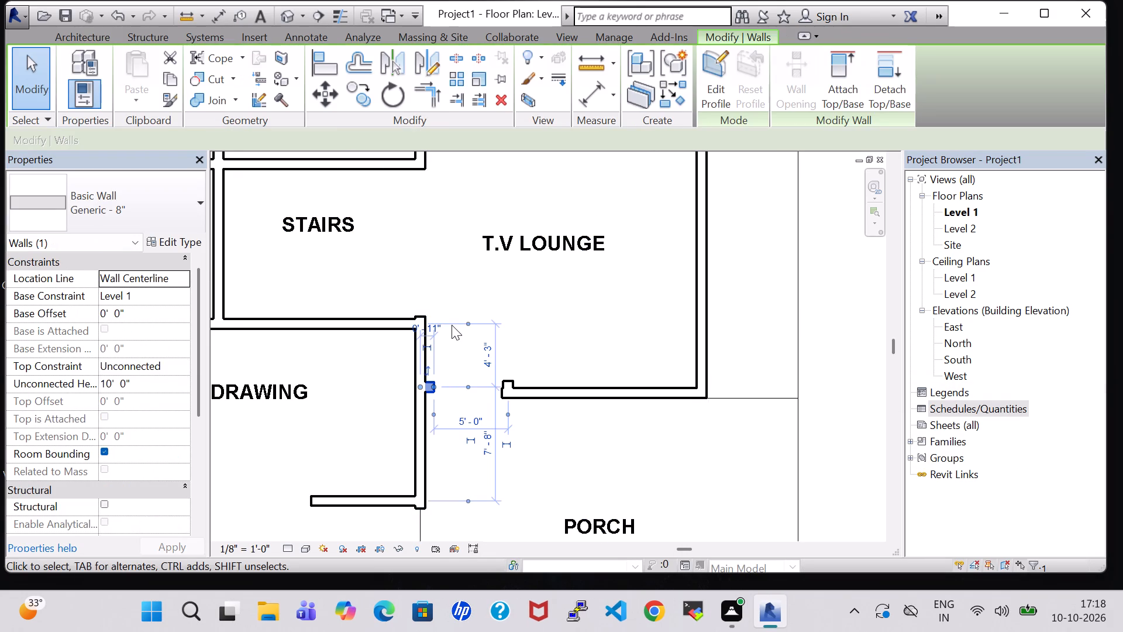
key("Up")
key("Down")
key("Down")
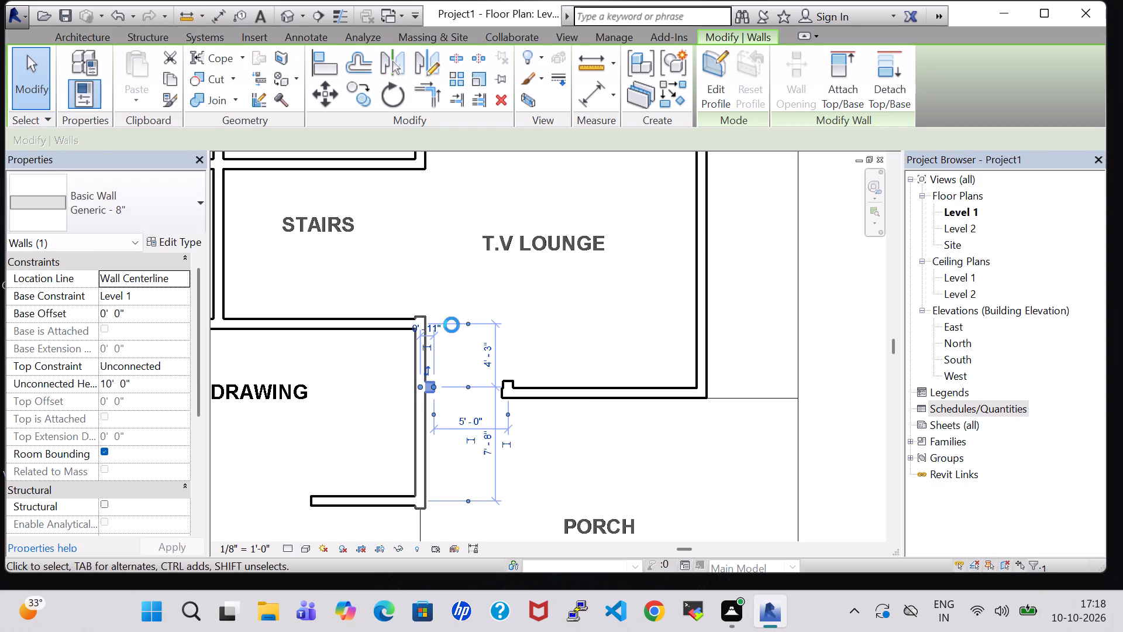
left_click(850, 347)
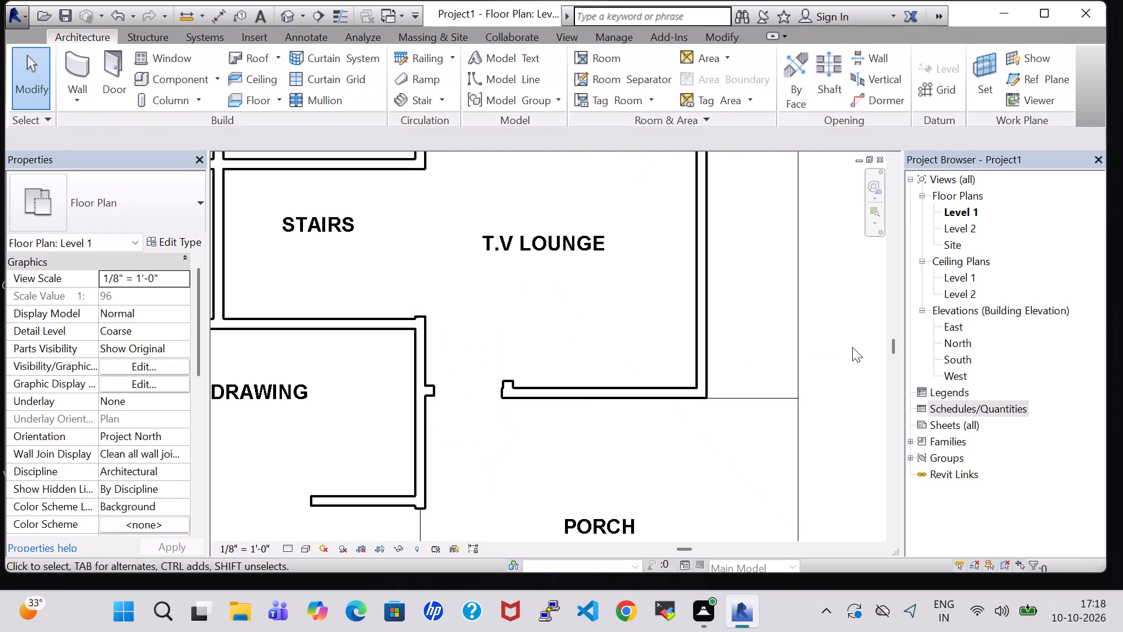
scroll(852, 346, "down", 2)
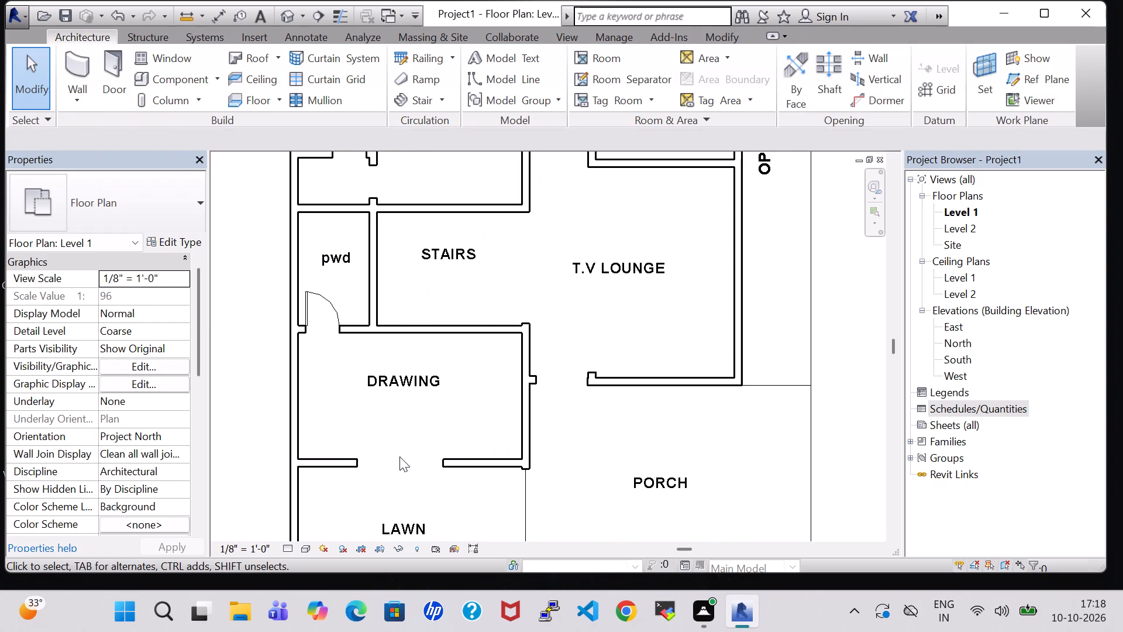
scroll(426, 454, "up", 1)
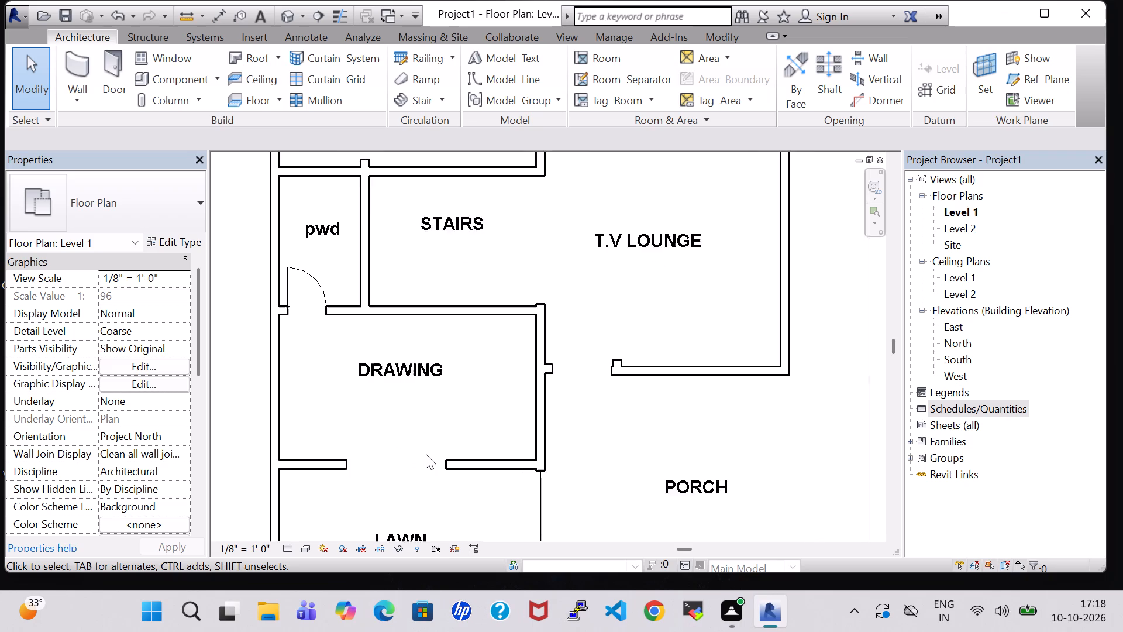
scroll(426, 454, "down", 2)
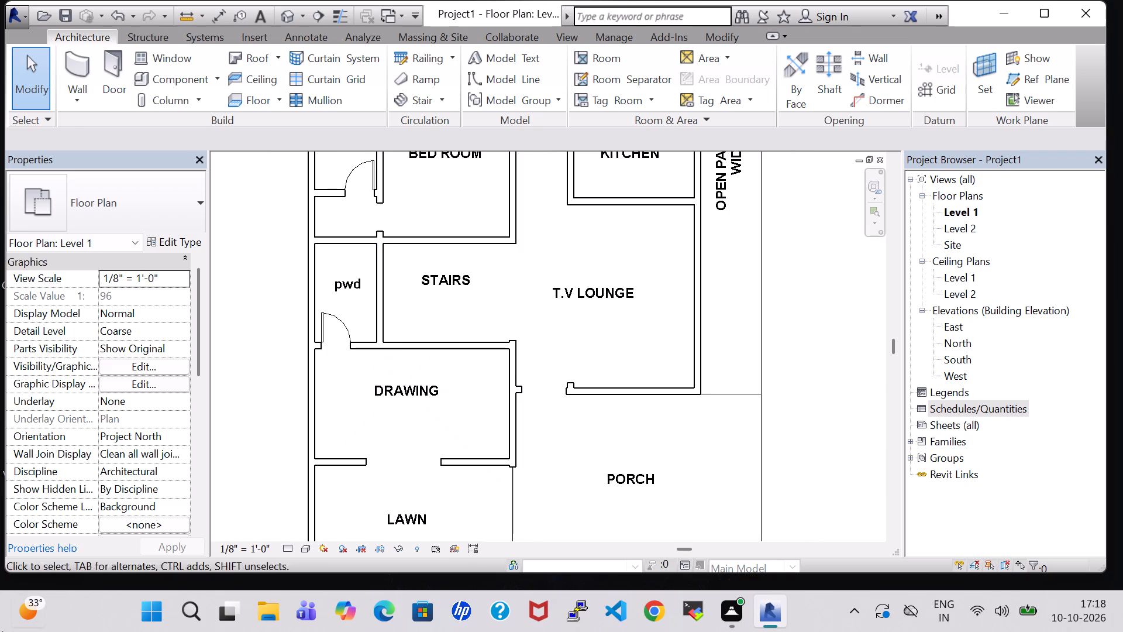
Close the opening in the wall between the DRAWING and LAWN with a 7'-8" long Generic - 8" wall, 10' high.
left_click(78, 59)
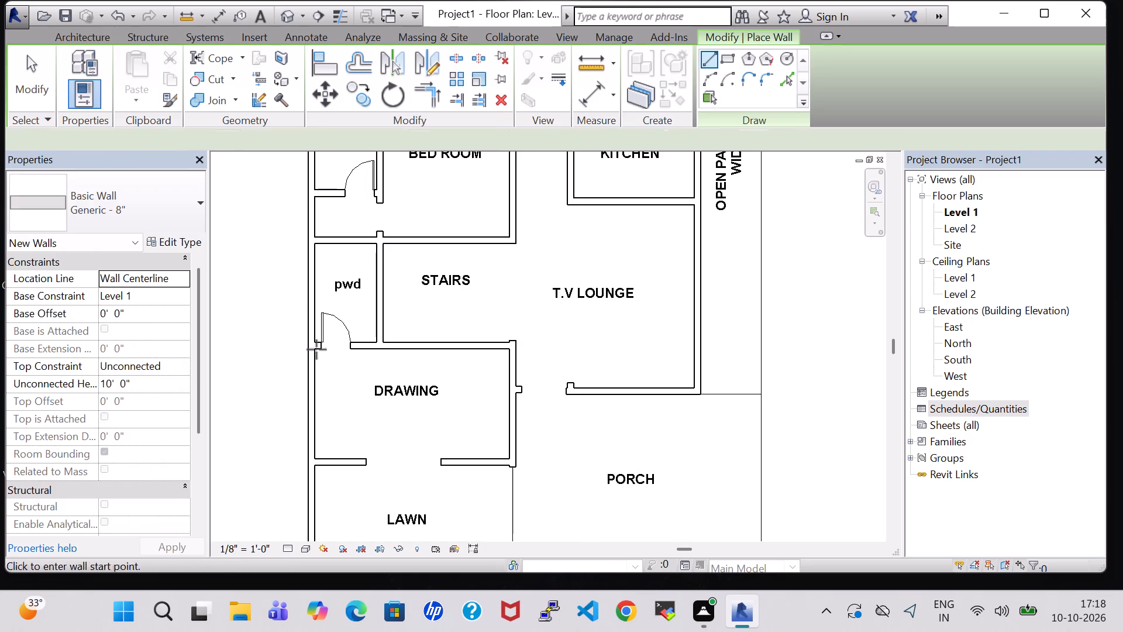
left_click(367, 463)
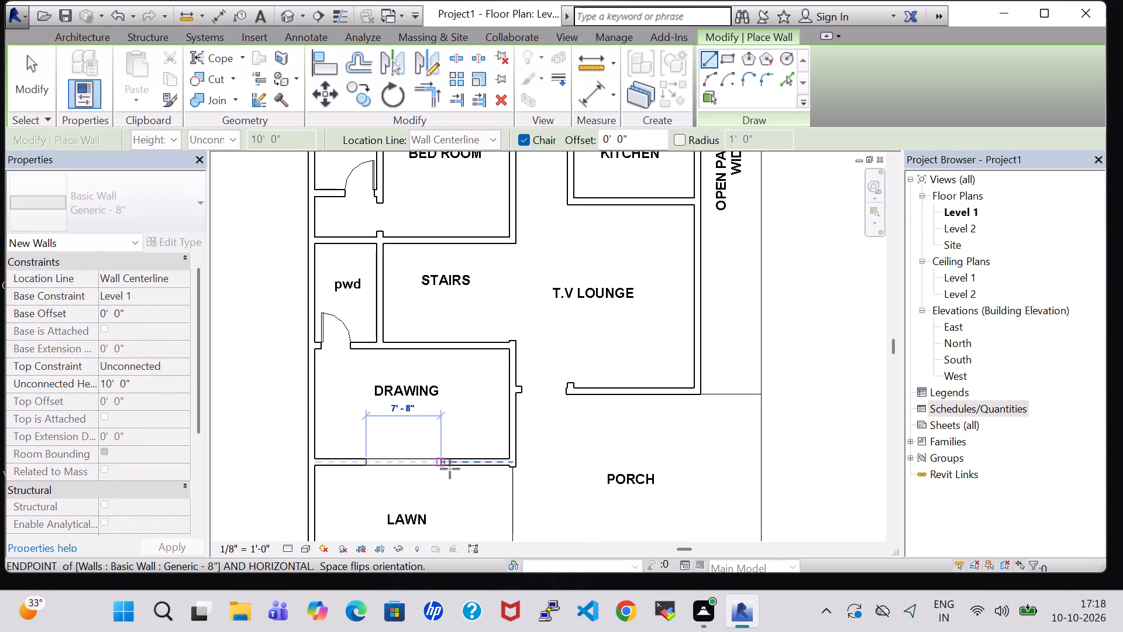
left_click(444, 466)
scroll(463, 483, "down", 2)
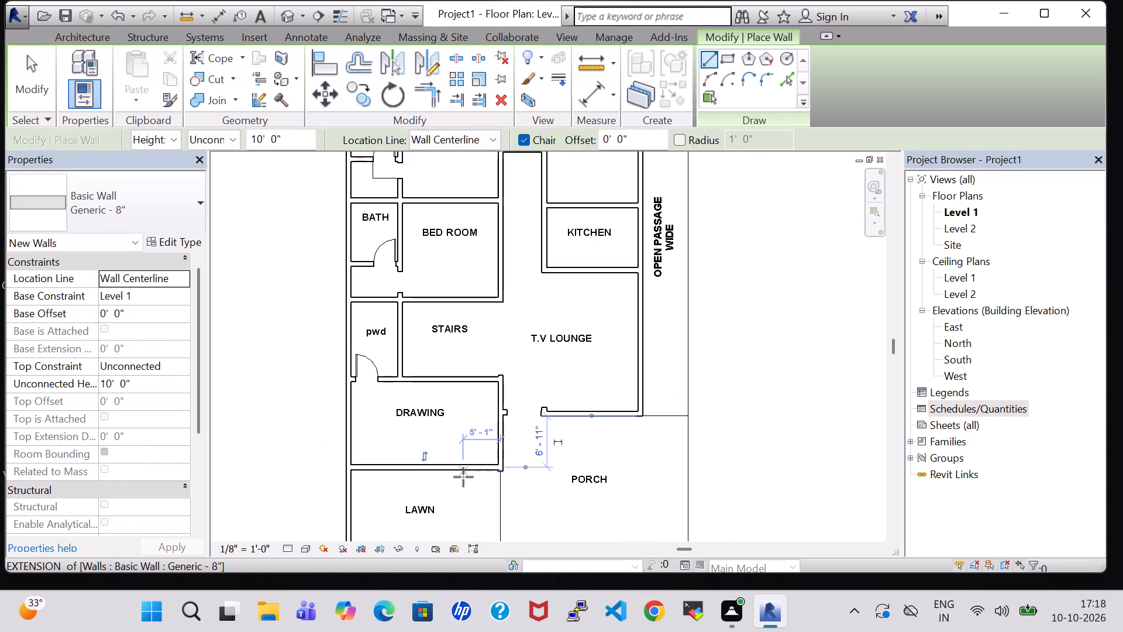
scroll(456, 477, "down", 1)
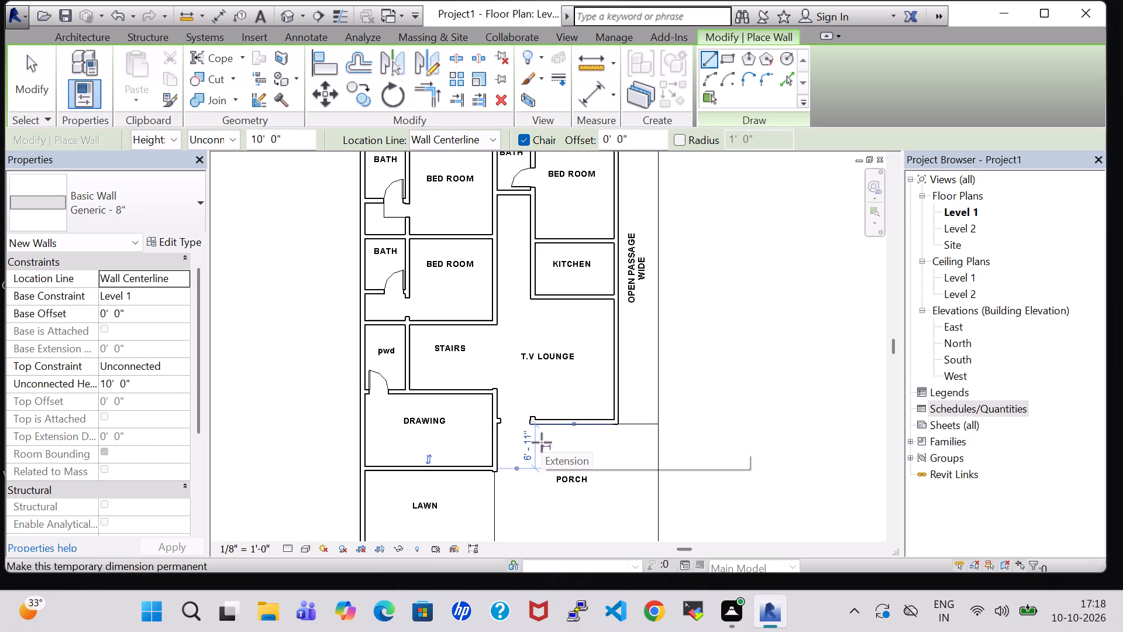
scroll(462, 430, "up", 2)
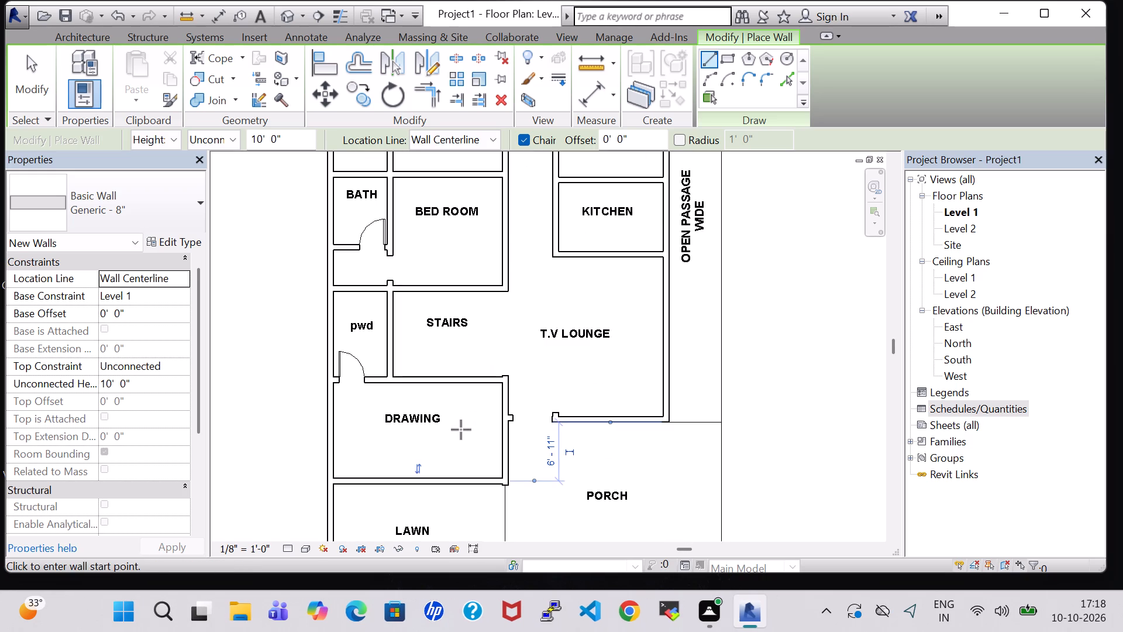
key("Escape")
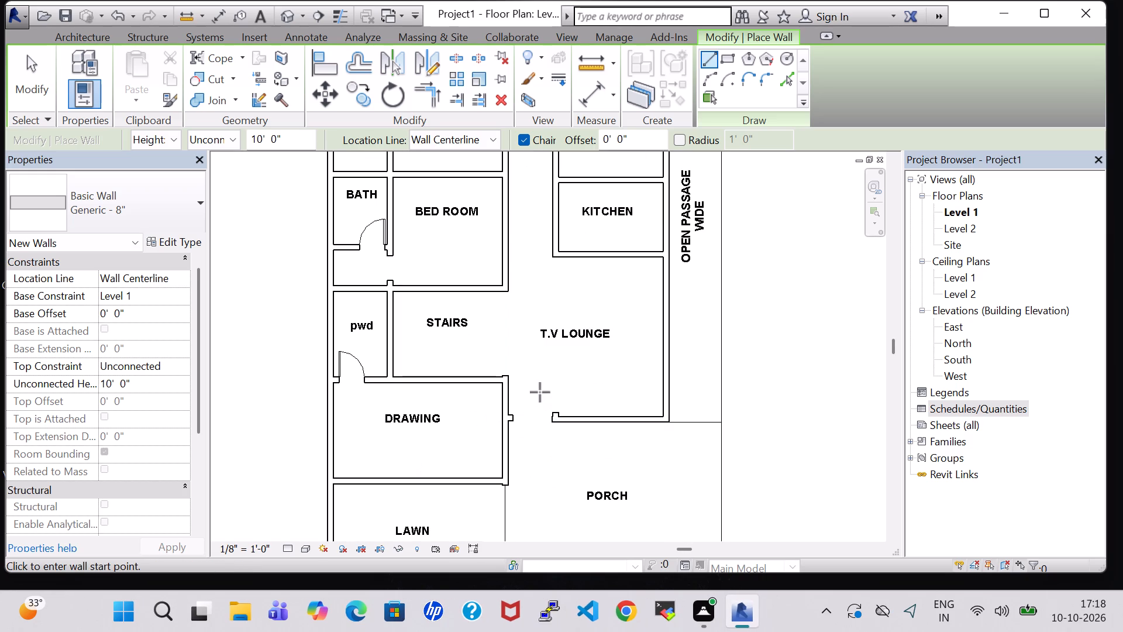
scroll(582, 454, "down", 3)
middle_click_drag(582, 454, 561, 359)
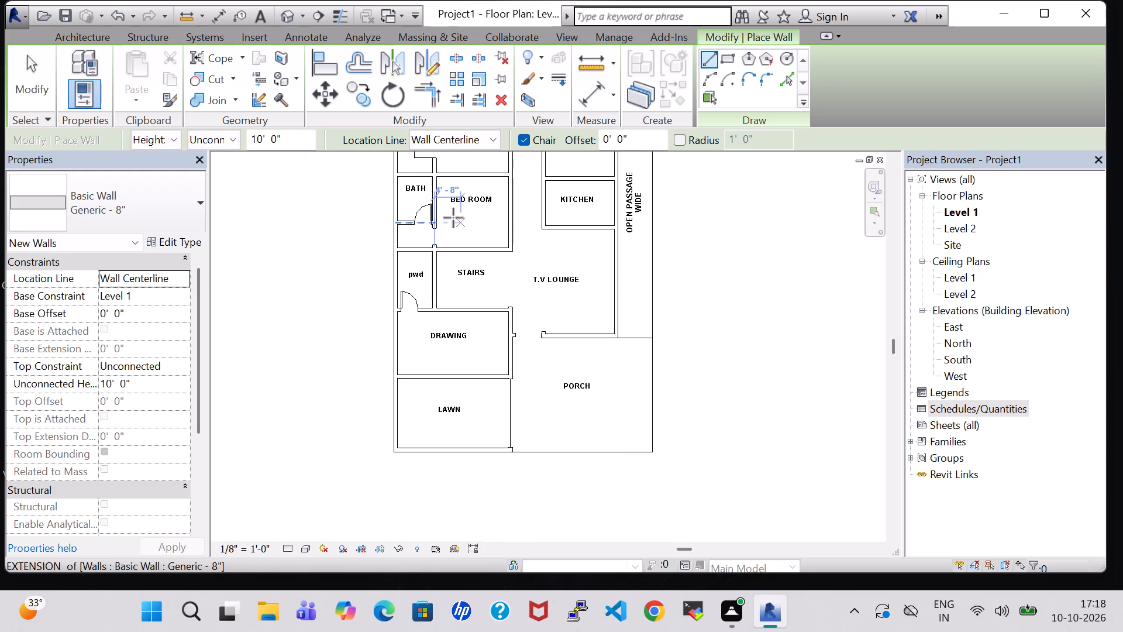
scroll(429, 226, "down", 1)
middle_click_drag(522, 252, 495, 372)
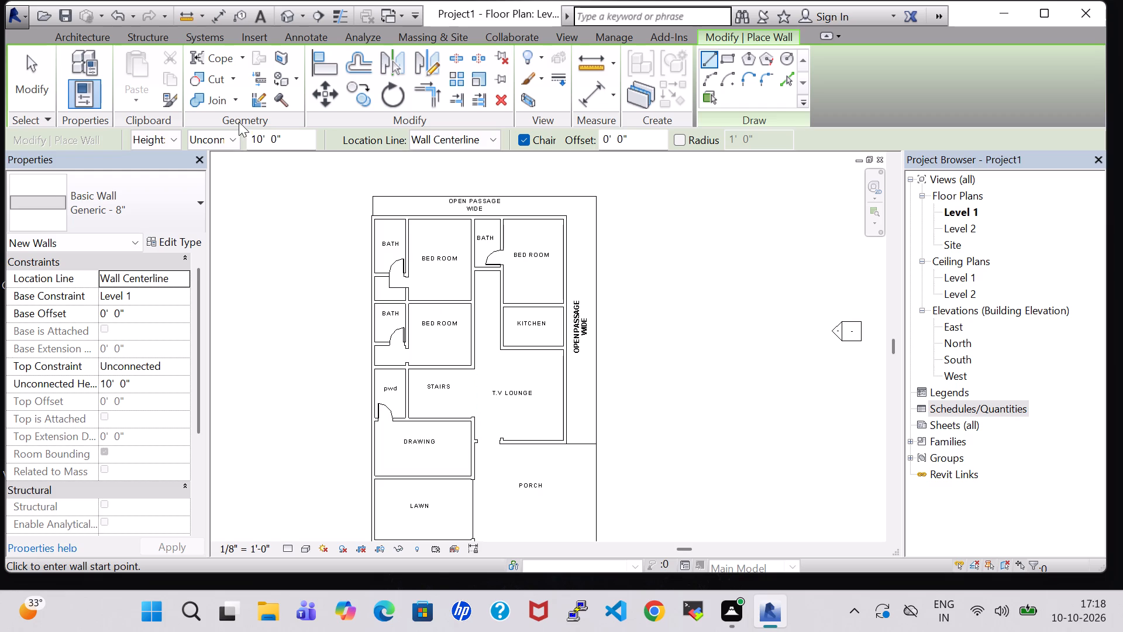
key("Escape")
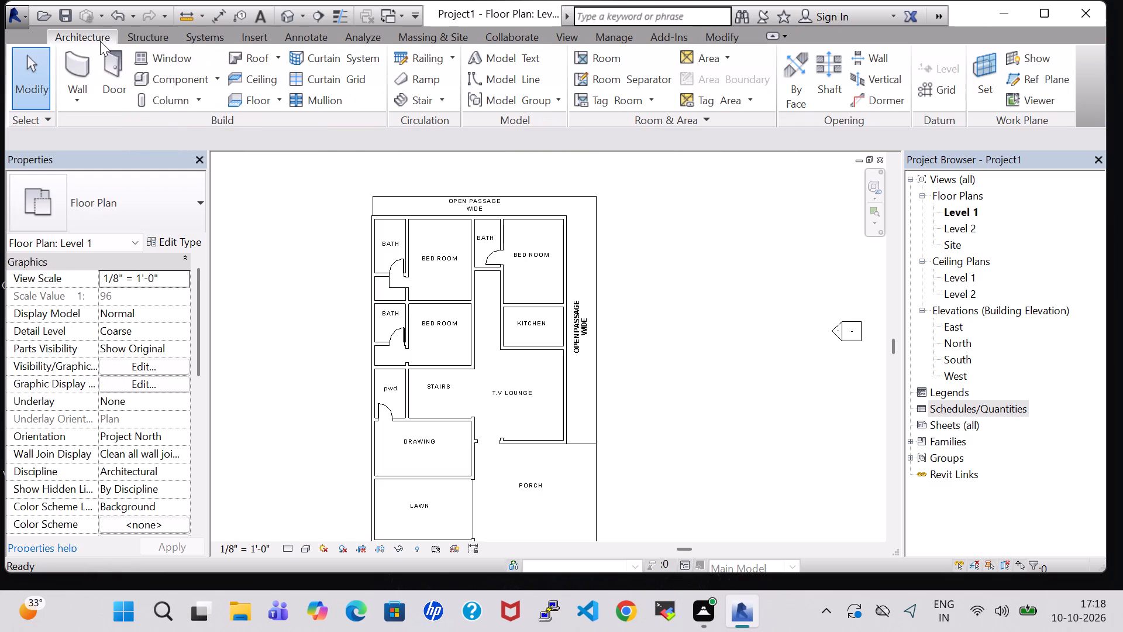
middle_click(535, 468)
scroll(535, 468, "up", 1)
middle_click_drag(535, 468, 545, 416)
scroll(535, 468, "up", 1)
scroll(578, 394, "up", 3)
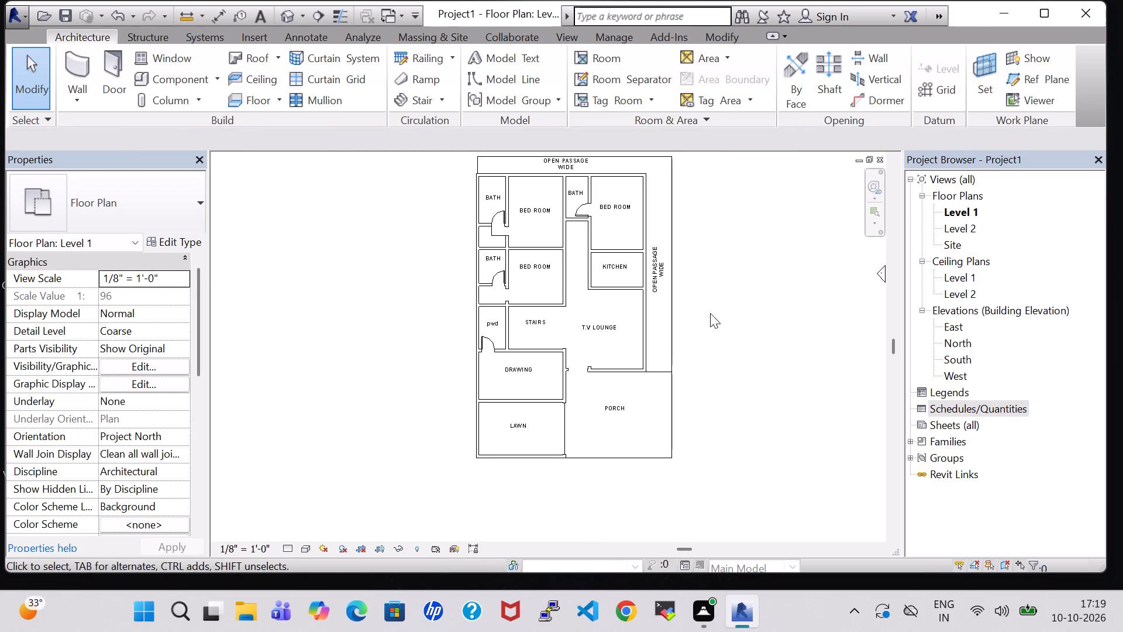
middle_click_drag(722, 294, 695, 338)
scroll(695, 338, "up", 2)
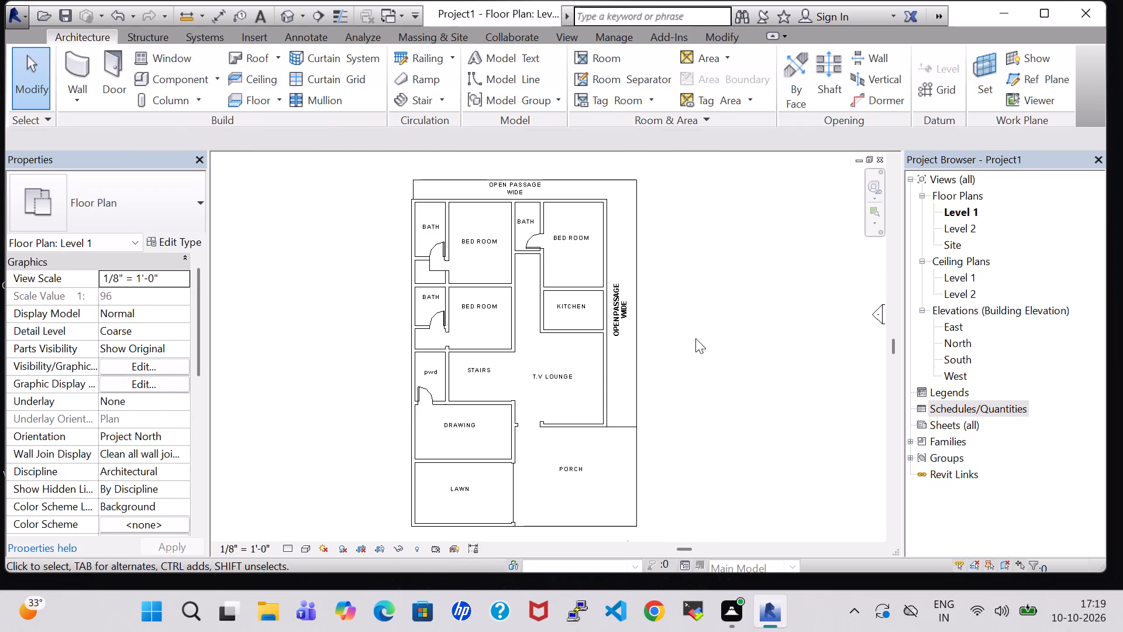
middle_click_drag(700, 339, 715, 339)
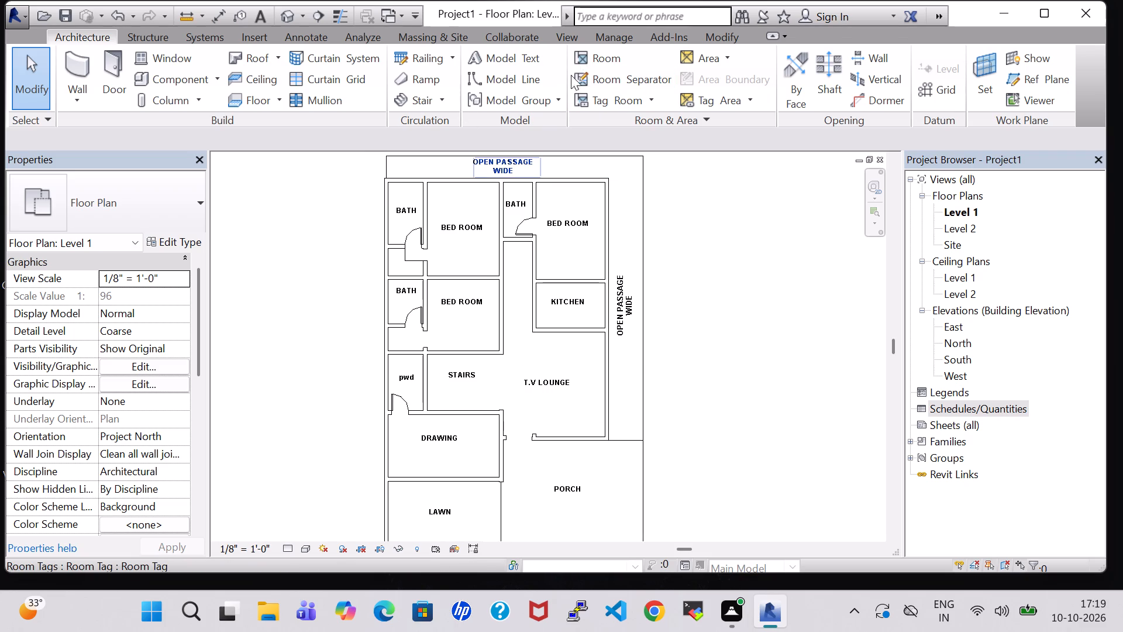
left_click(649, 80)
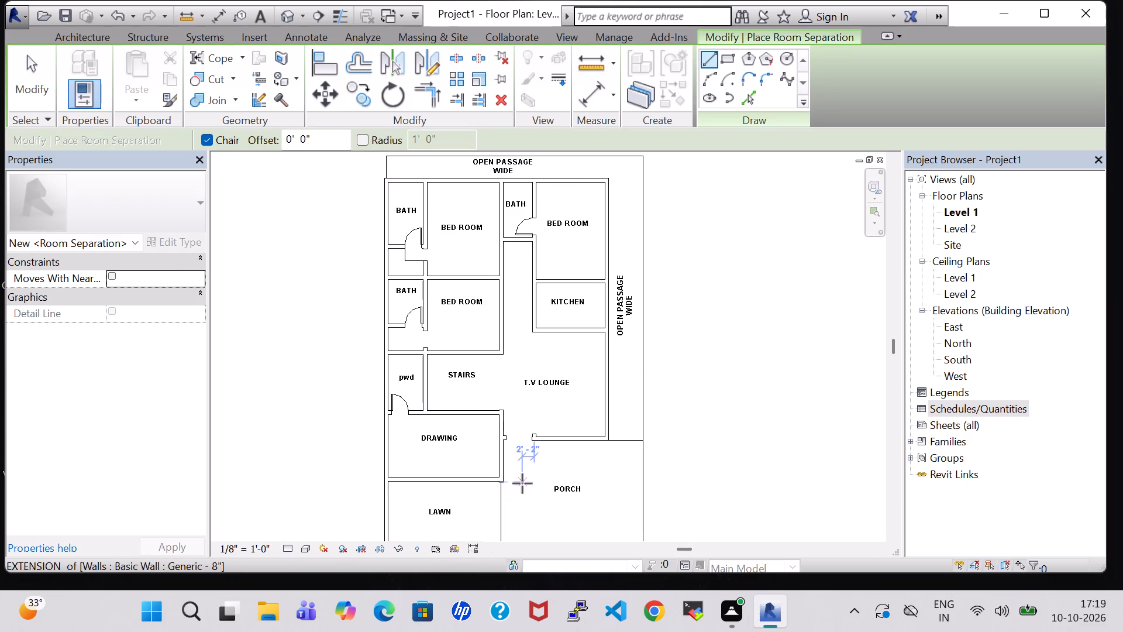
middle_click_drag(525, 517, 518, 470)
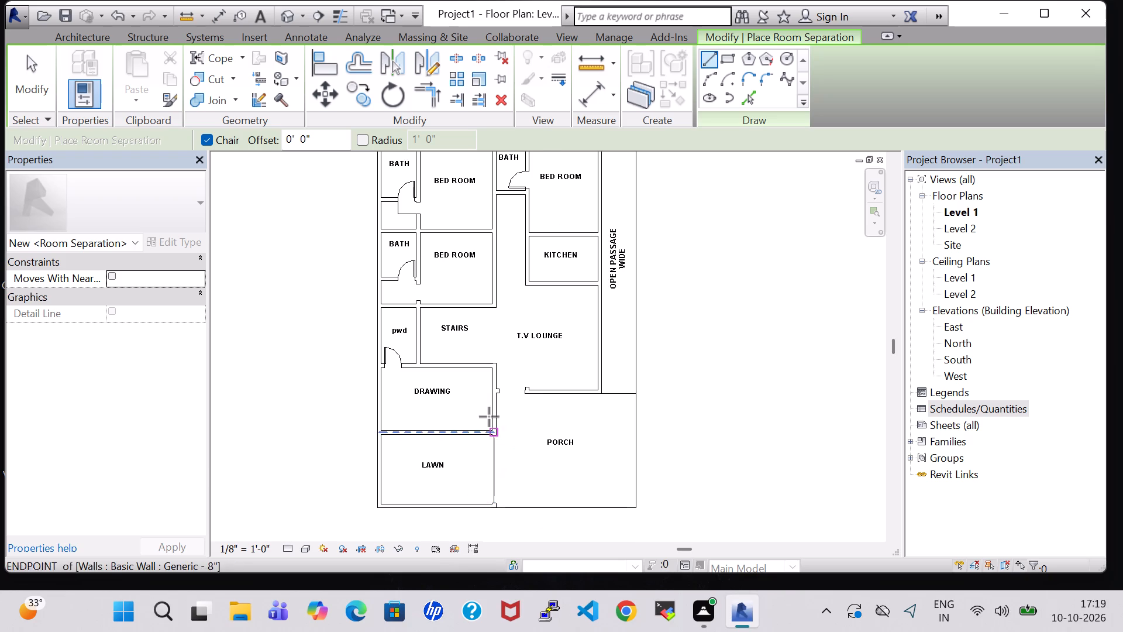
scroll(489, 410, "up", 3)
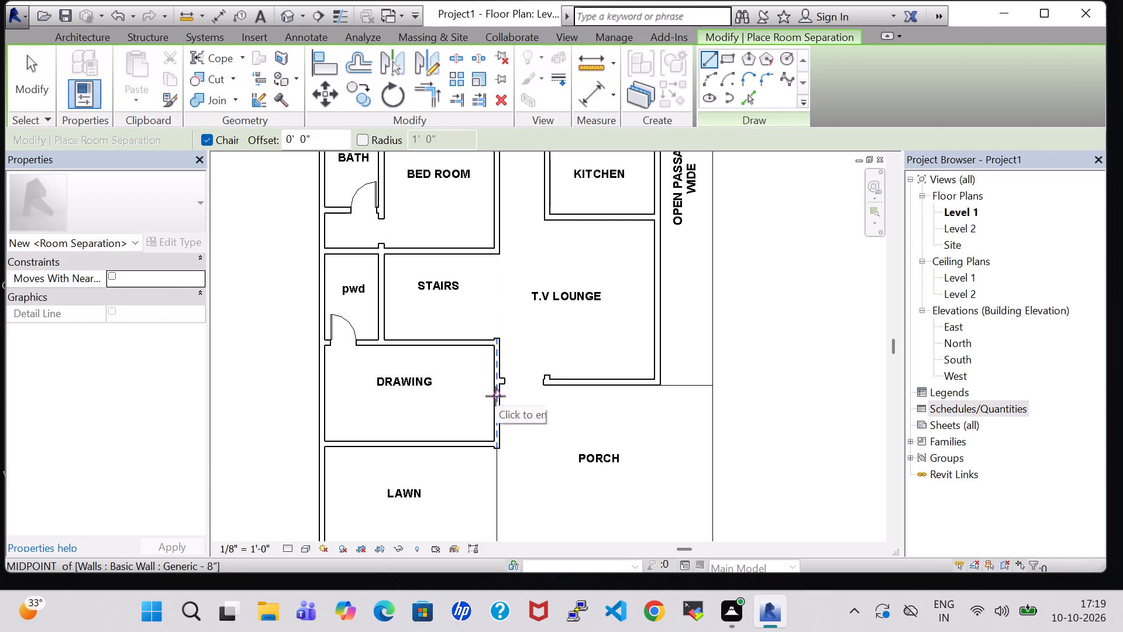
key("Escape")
Start placing a Fixed 36" x 48" window with a 3' 0" sill height.
left_click(168, 63)
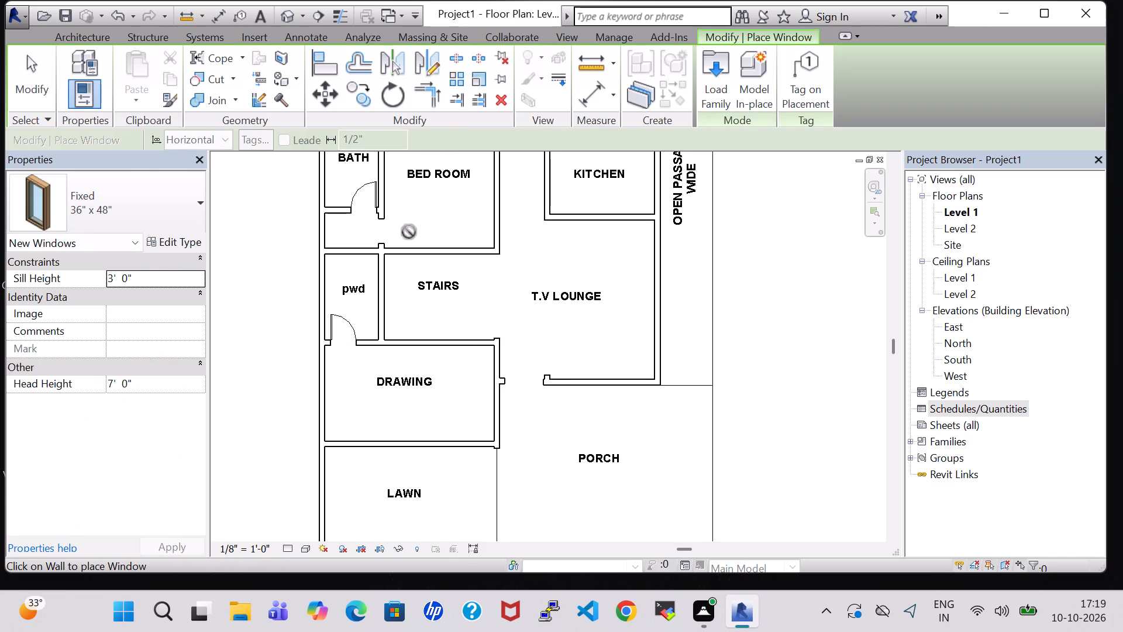
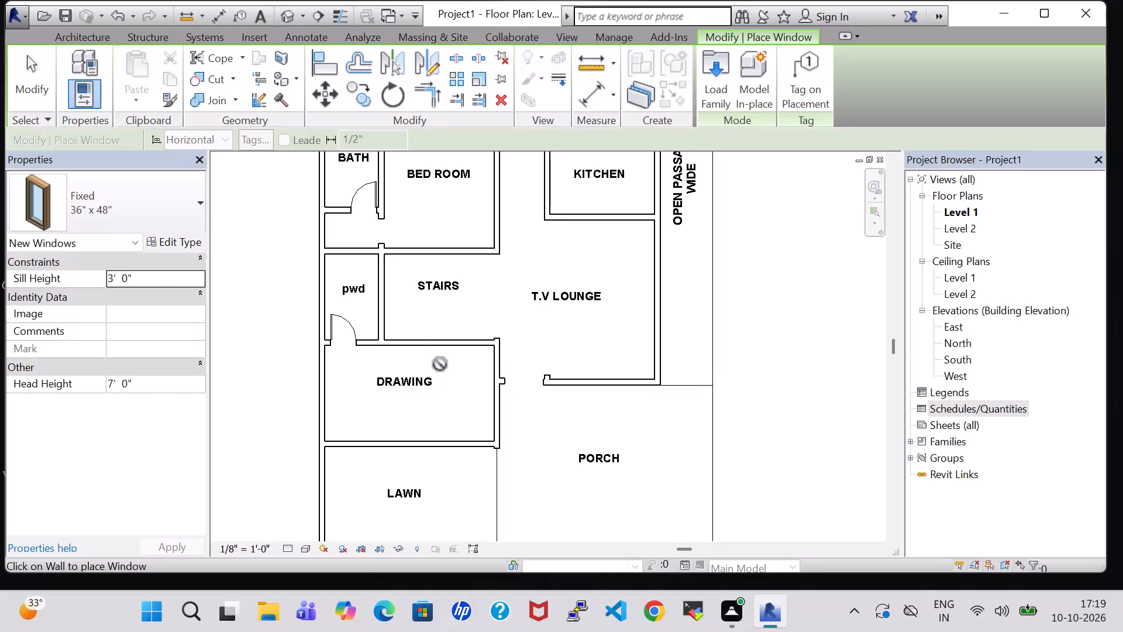
Load the 30" x 80" type of the residential Door-Exterior-Single-Entry-Half Flat Glass-Wood_Clad family for placement.
left_click(94, 35)
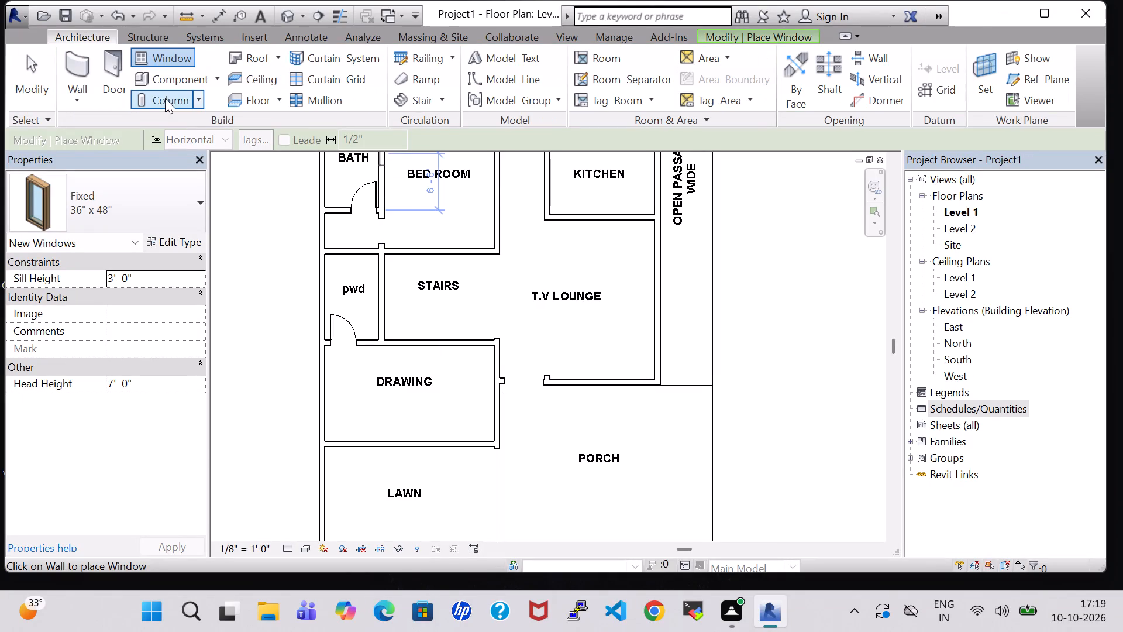
left_click(121, 70)
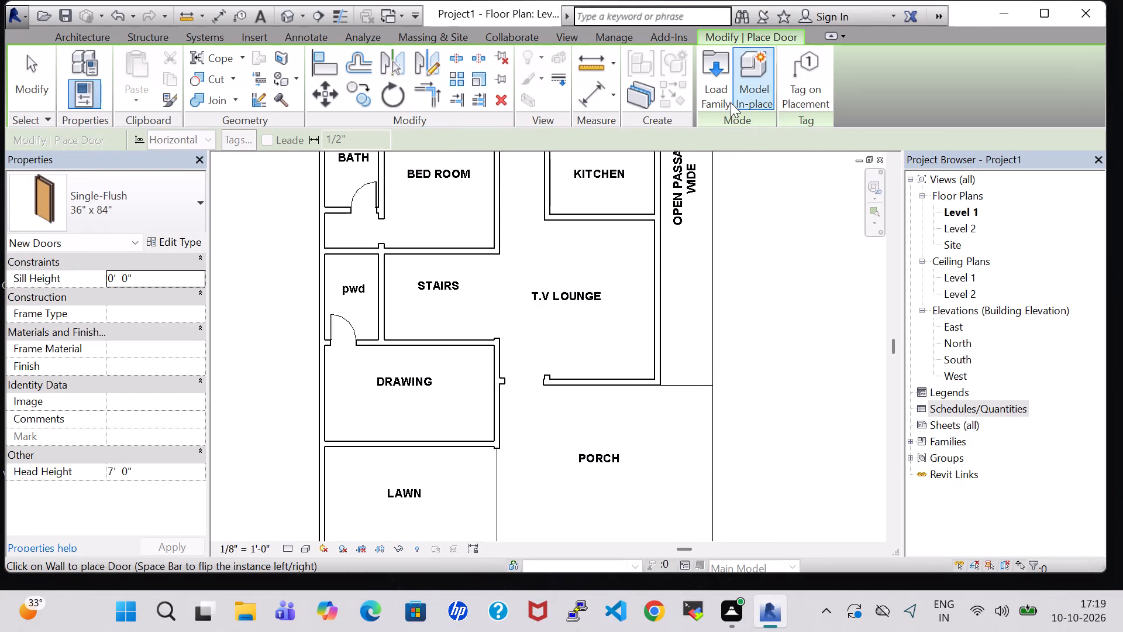
left_click(720, 94)
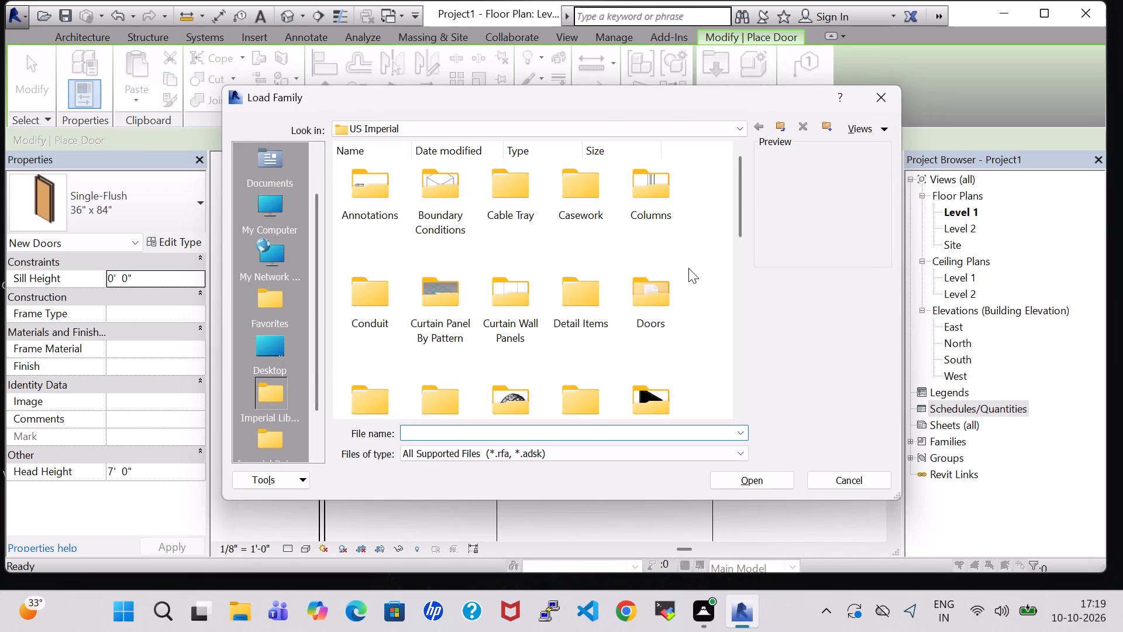
double_click(649, 273)
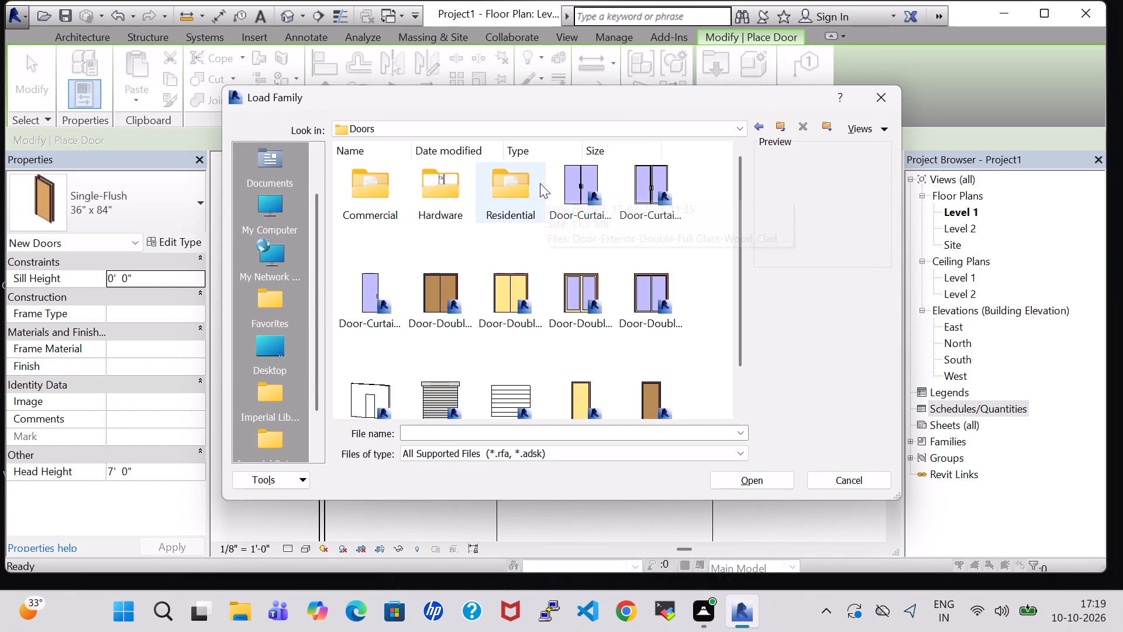
double_click(540, 183)
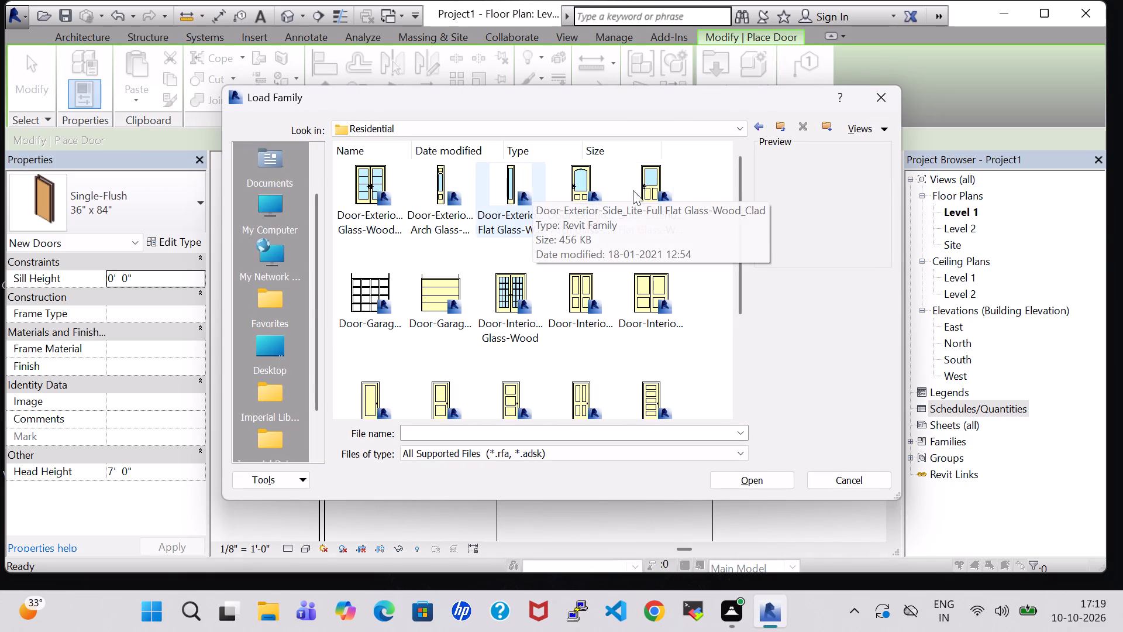
left_click(669, 195)
left_click(726, 488)
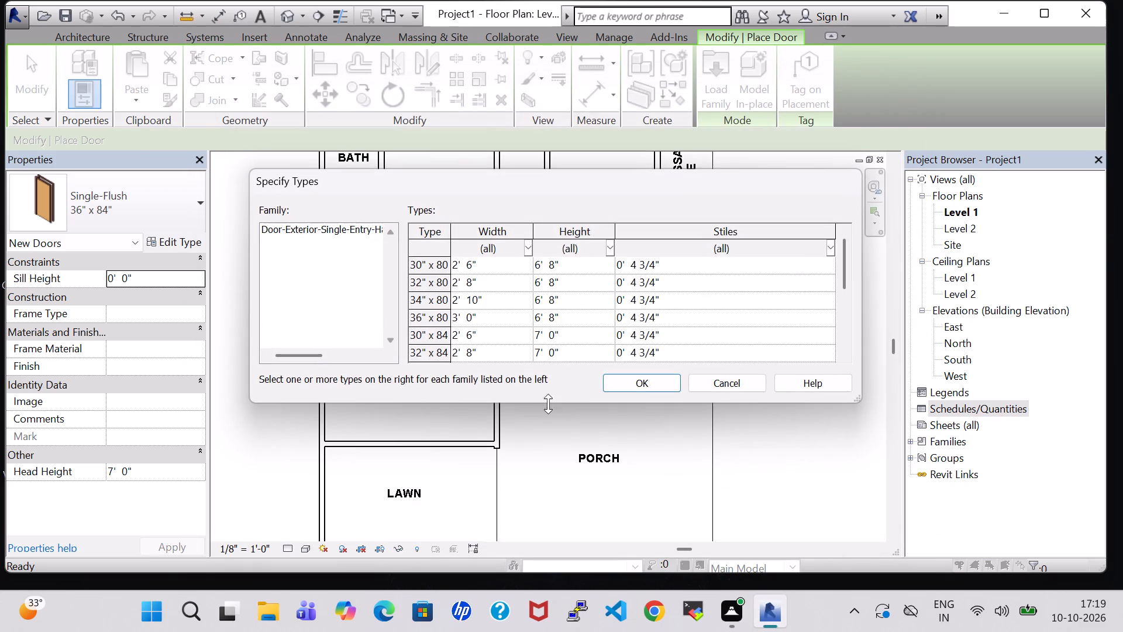
left_click(640, 261)
left_click(637, 389)
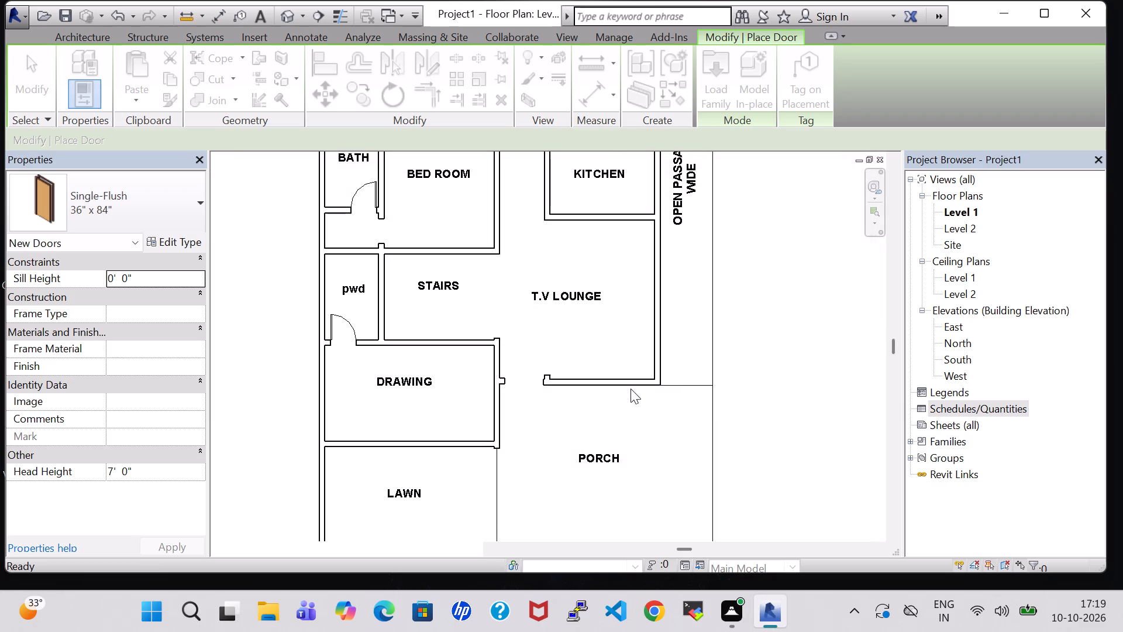
Place the 30" x 80" door in the DRAWING's east wall near its north end, hinged on the north side and swinging into the room.
scroll(491, 362, "up", 6)
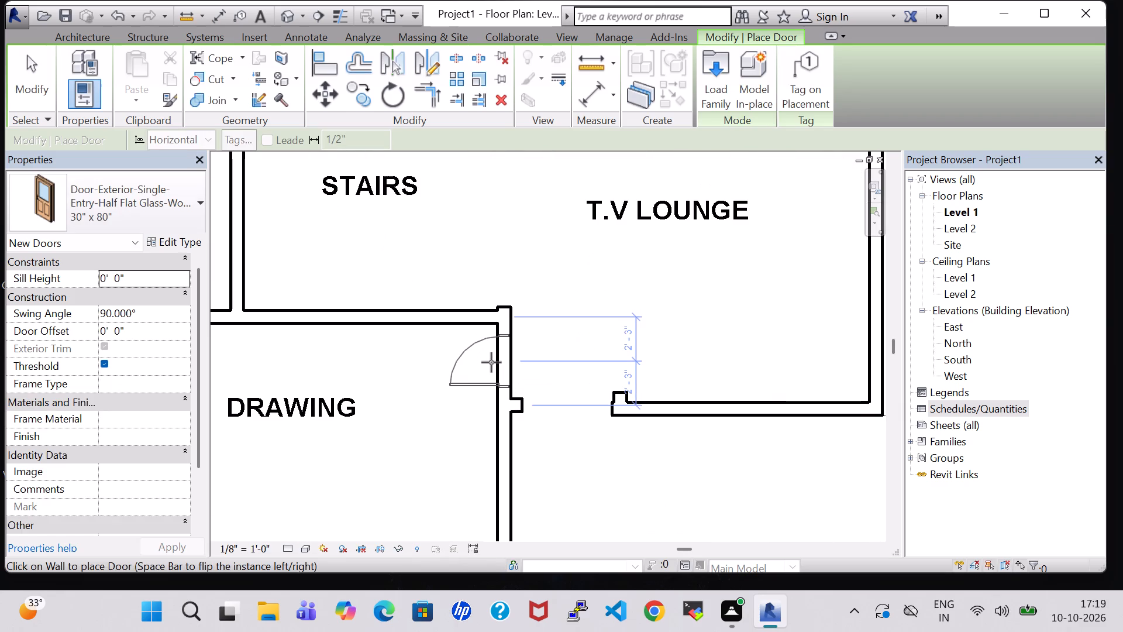
key("space")
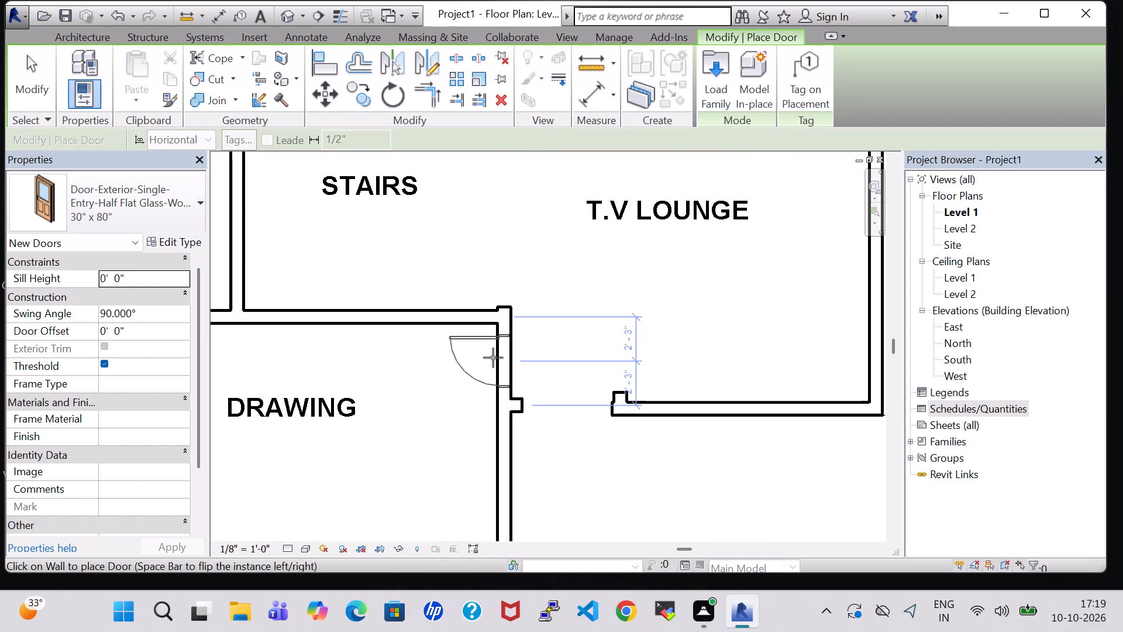
left_click(495, 352)
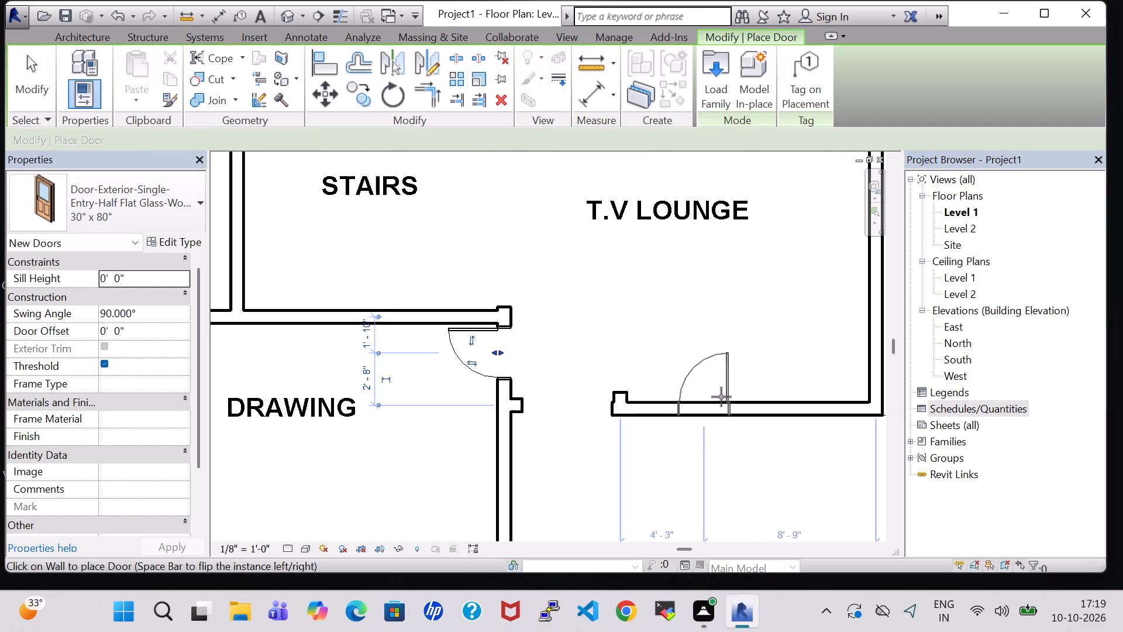
key("Escape")
key("Escape")
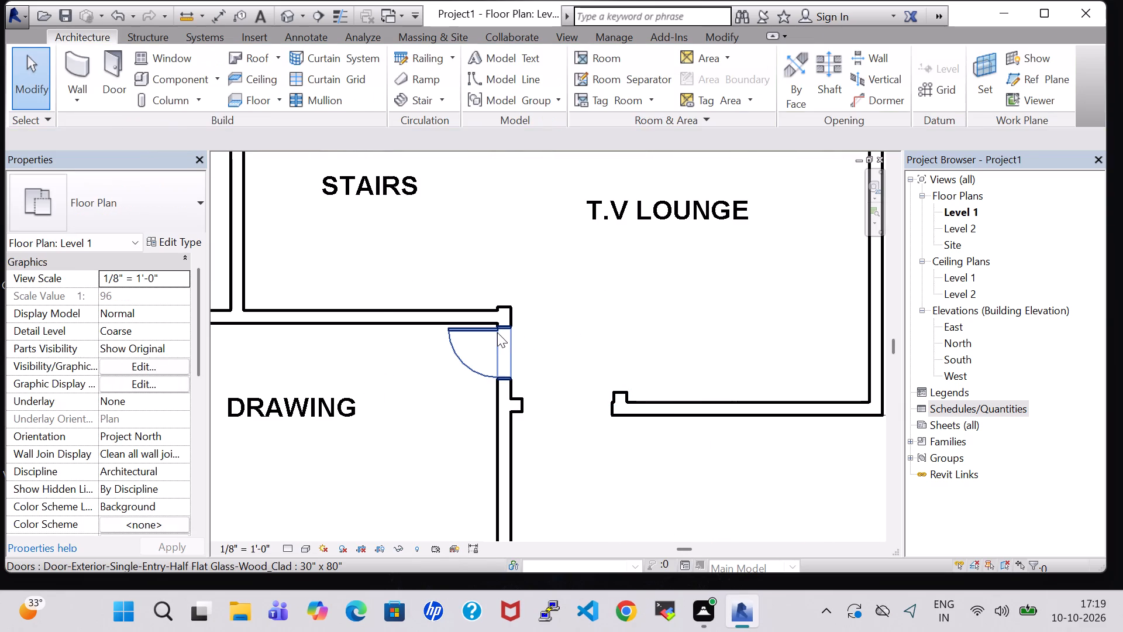
Nudge the DRAWING's east door slightly south, to about 2'-2" from the room's north wall.
left_click(497, 332)
key("Down")
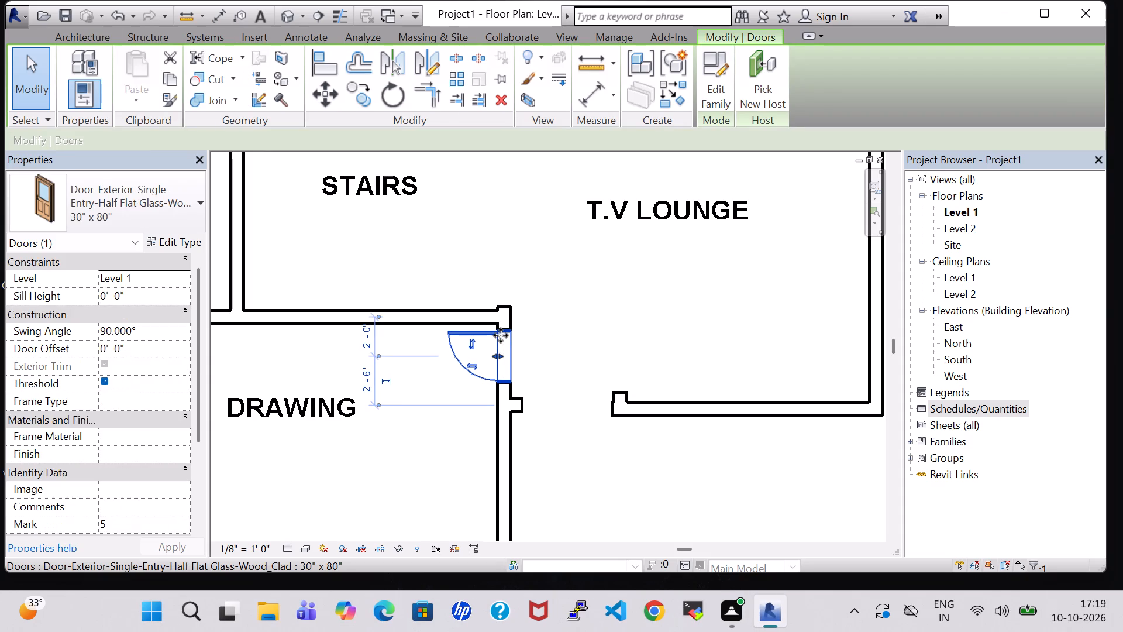
key("Down")
scroll(647, 410, "down", 2)
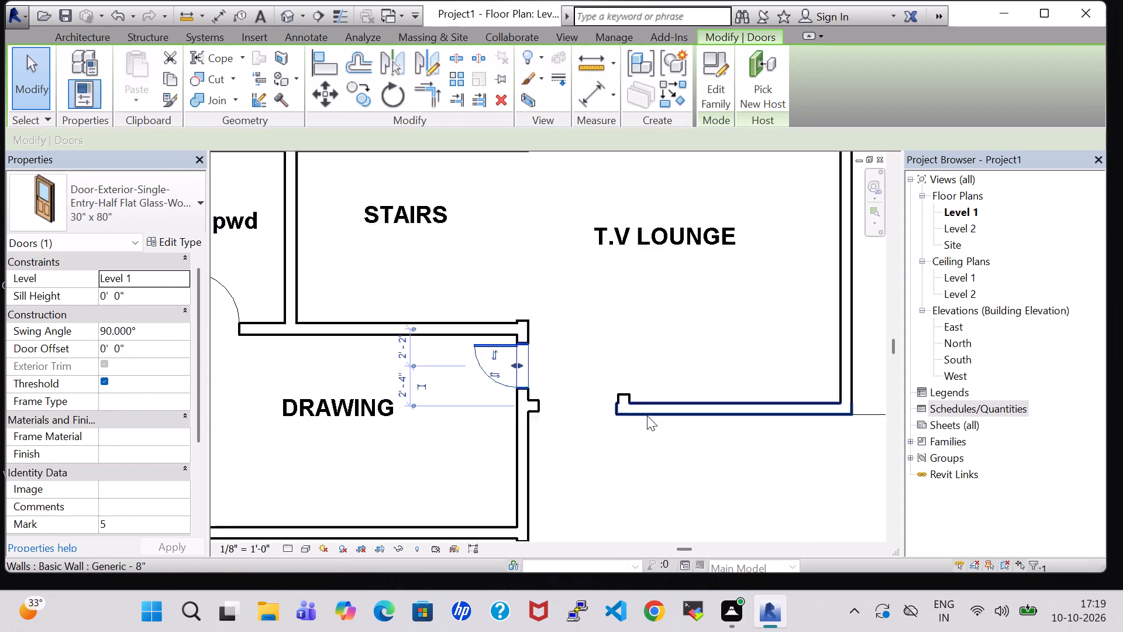
scroll(647, 415, "down", 1)
scroll(652, 492, "down", 1)
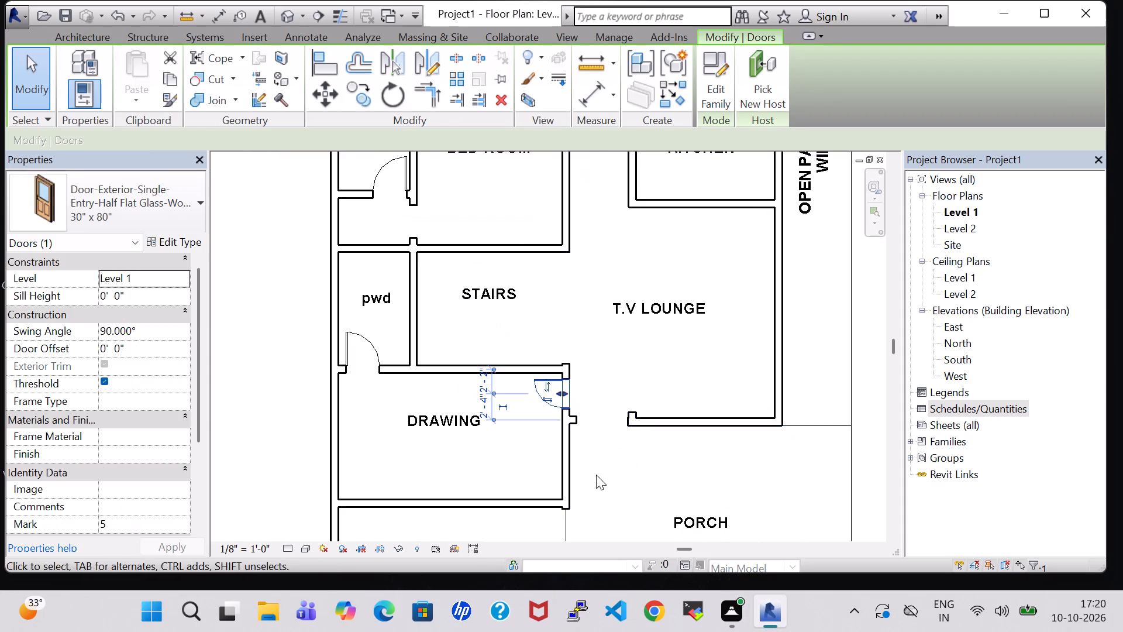
scroll(558, 486, "down", 1)
key("Escape")
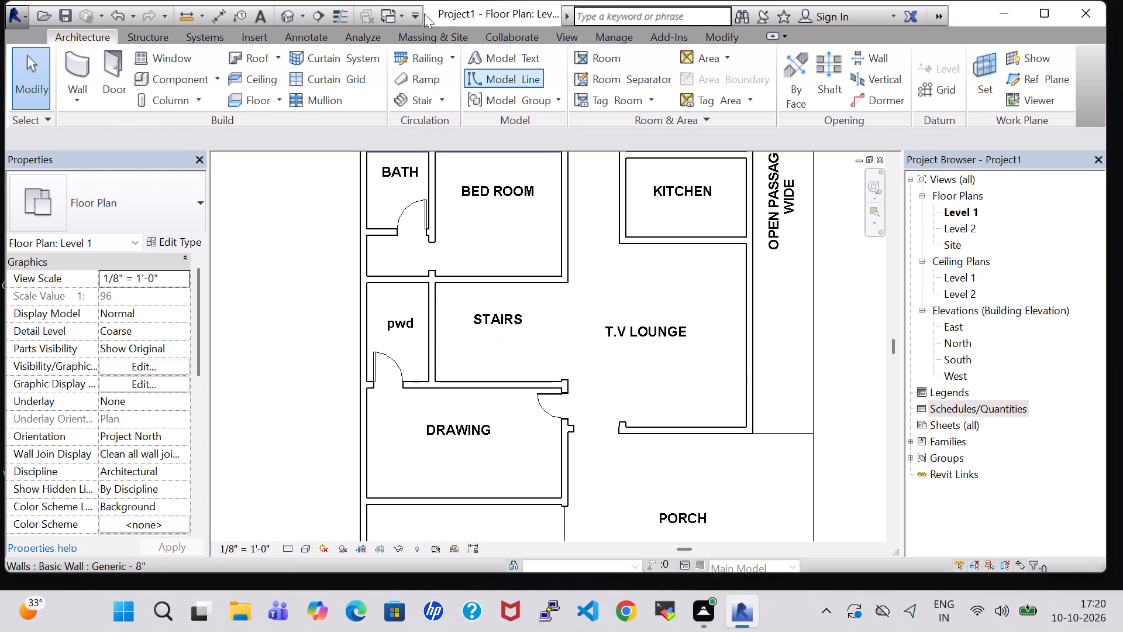
Place a 30" x 80" half-glass door near the south end of the east wall in each of the two west BED ROOMs.
left_click(112, 57)
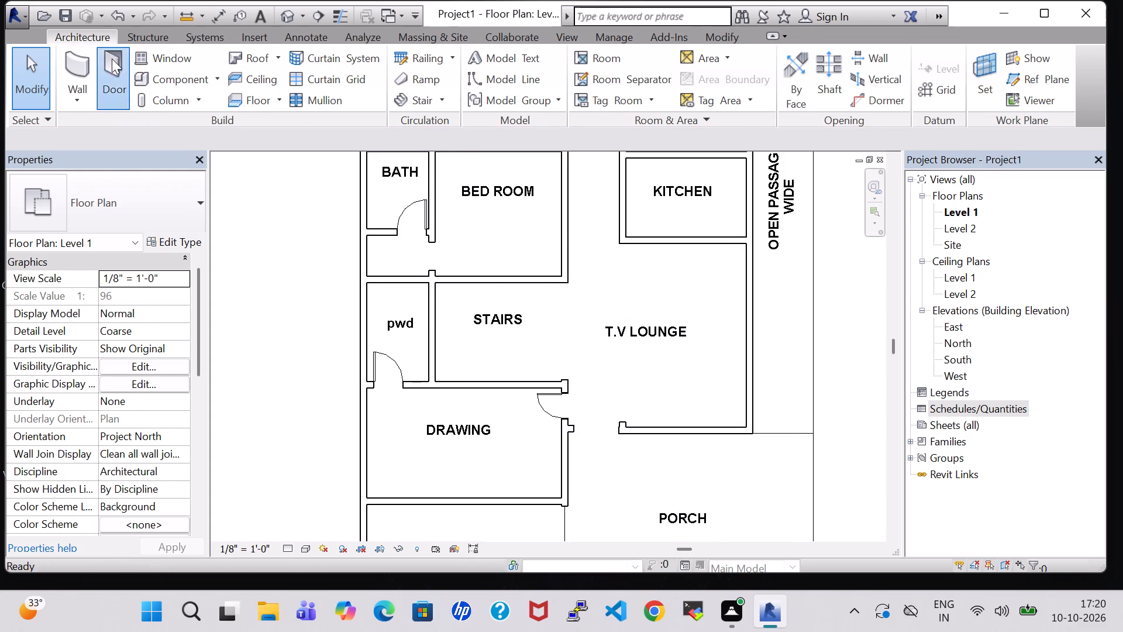
scroll(607, 314, "down", 1)
middle_click_drag(607, 314, 581, 390)
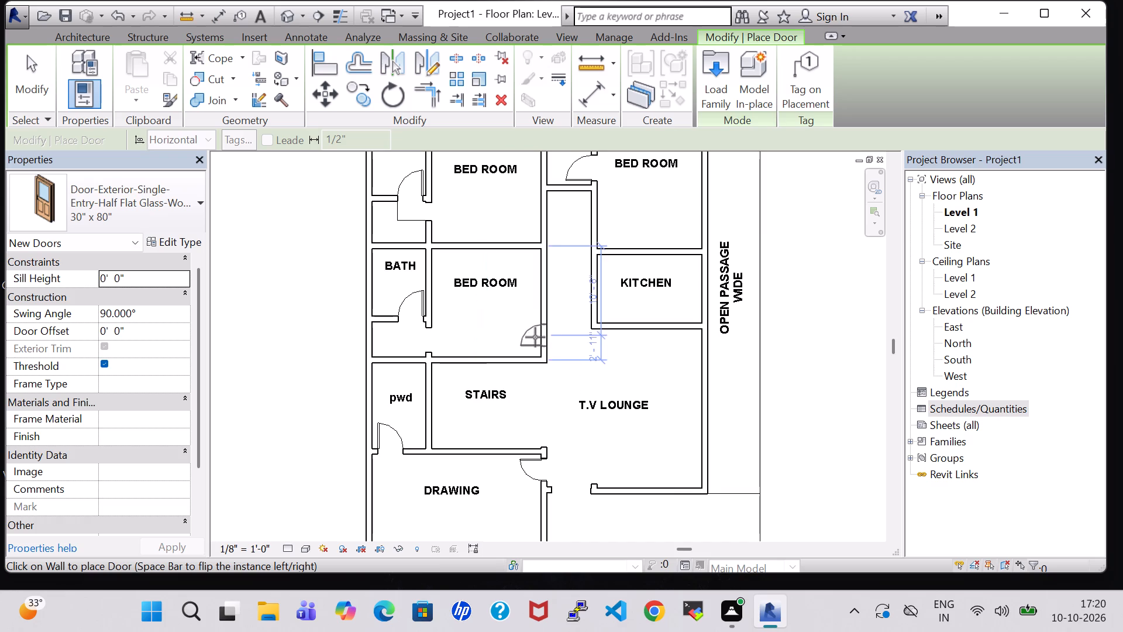
left_click(535, 339)
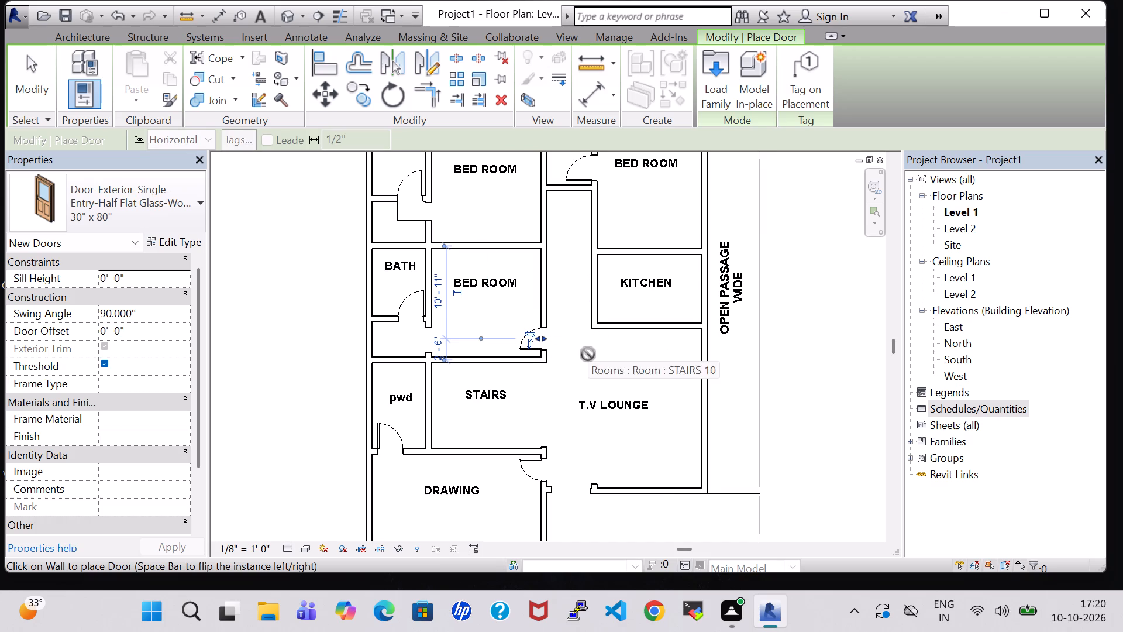
left_click(539, 226)
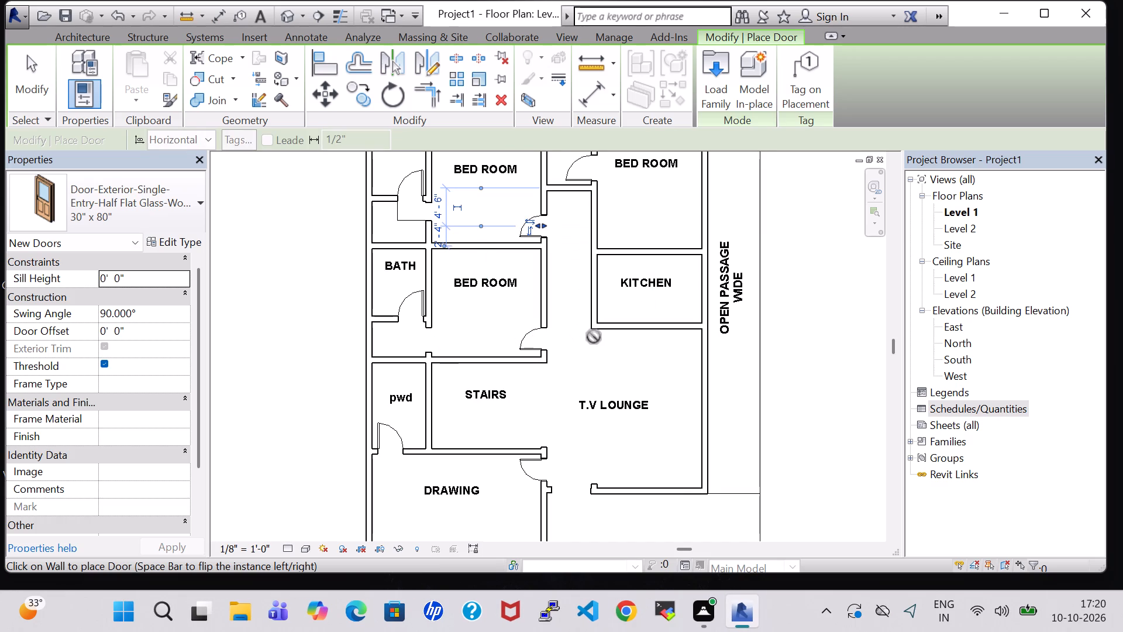
Place a 30" x 80" half-glass door in the KITCHEN's west wall about 2'-3" from its north end, flipped to swing into the KITCHEN.
double_click(600, 271)
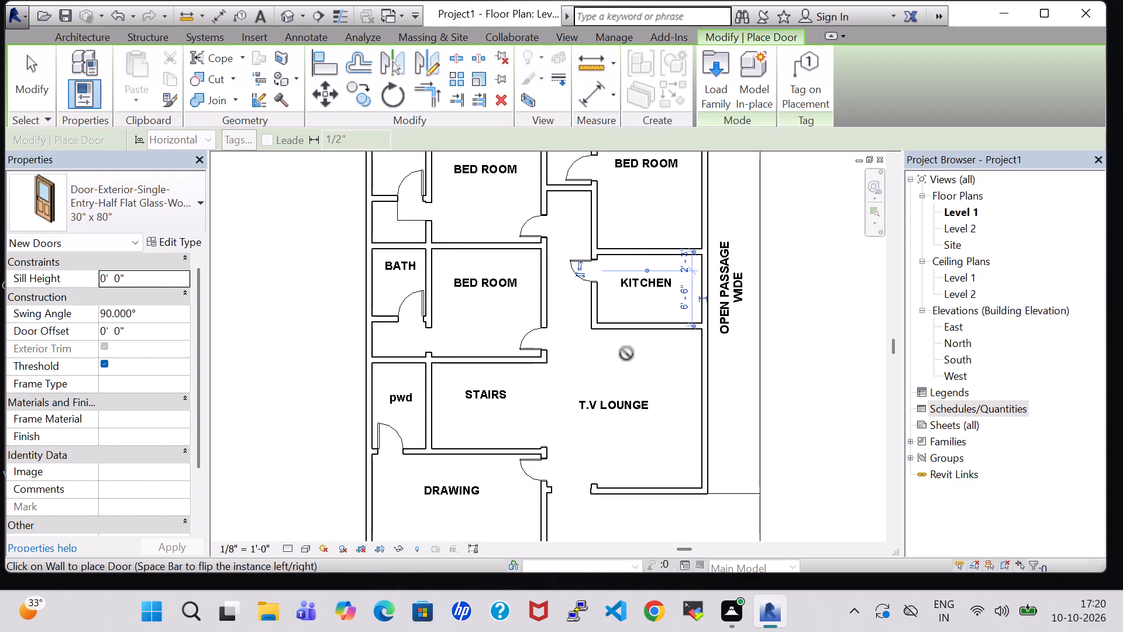
key("Escape")
key("Escape")
left_click(587, 268)
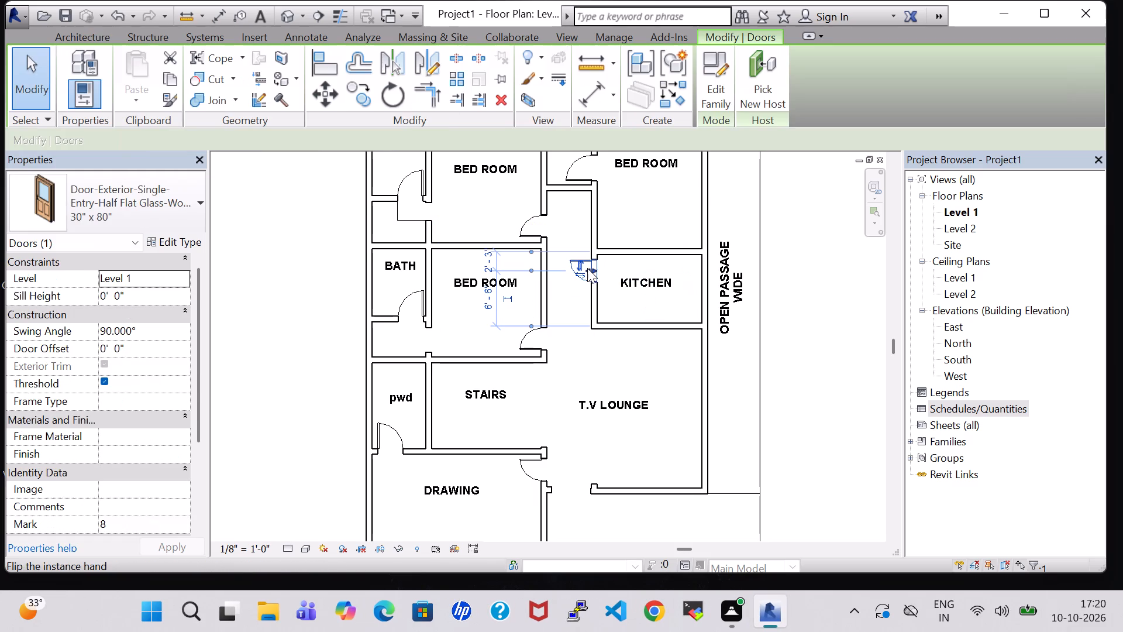
key("space")
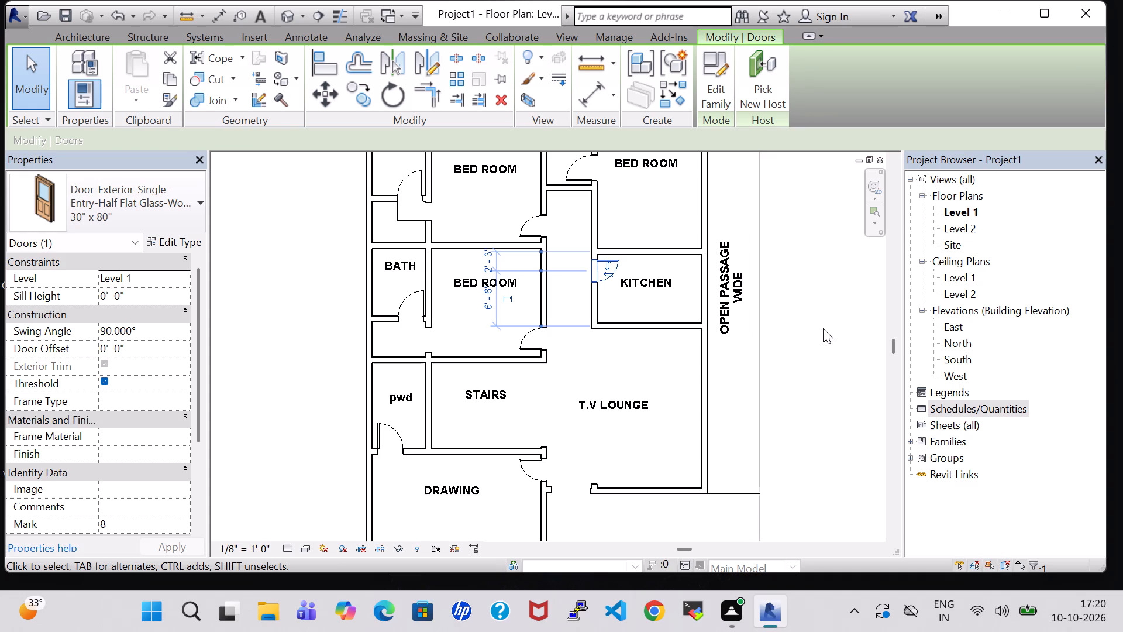
left_click(822, 328)
Place a 30" x 80" half-glass door near the south end of the northeast BED ROOM's west wall, swinging into the room.
middle_click_drag(812, 321, 804, 393)
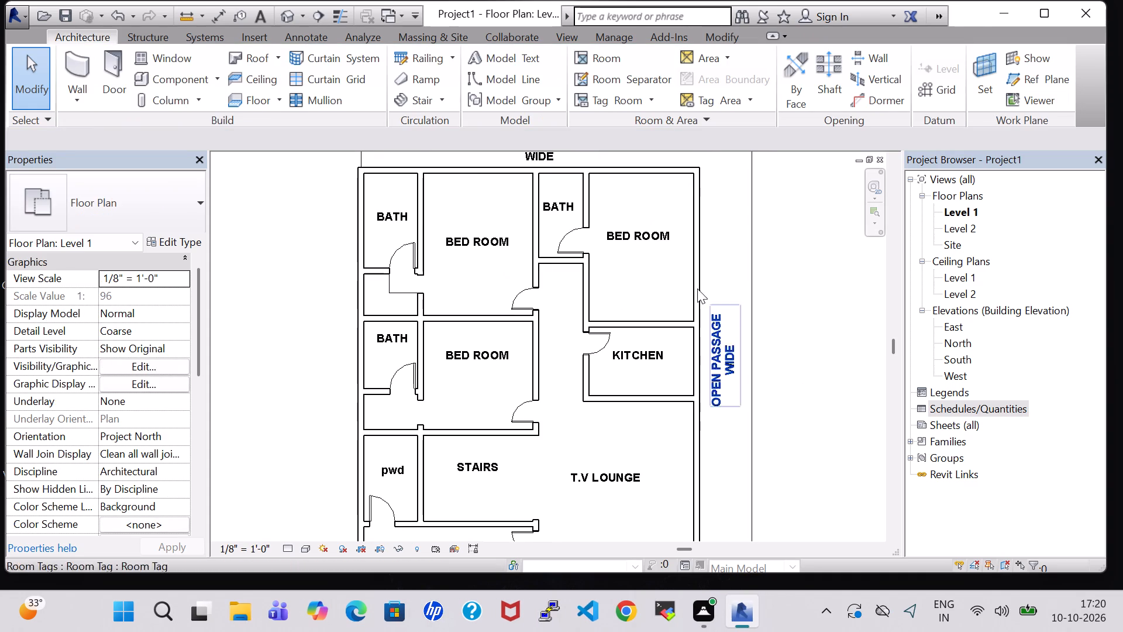
left_click(106, 63)
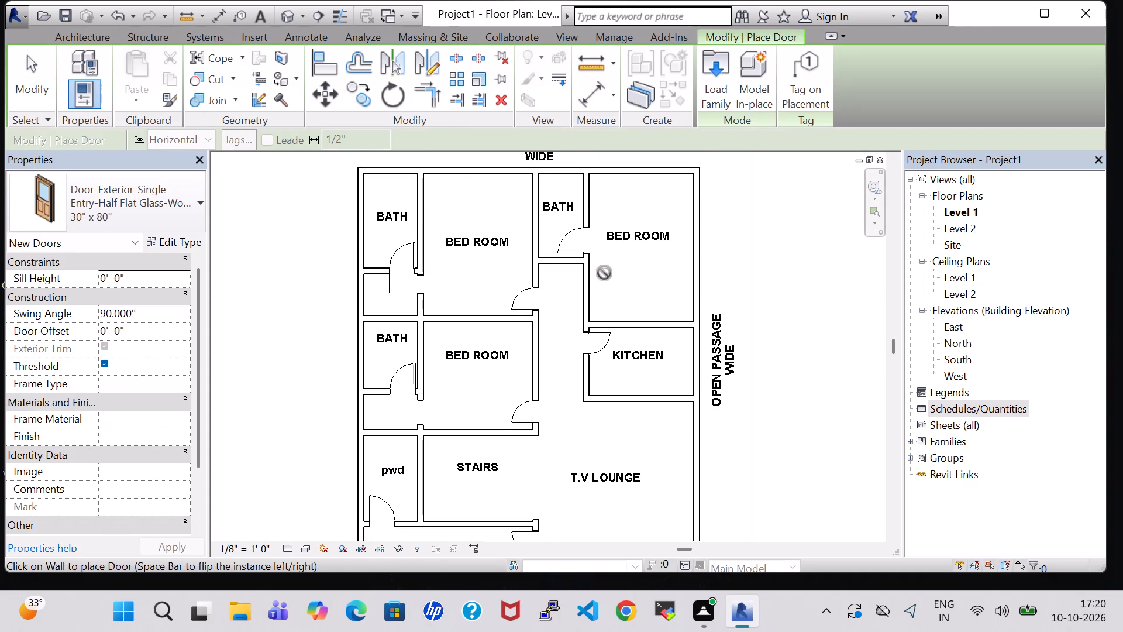
key("space")
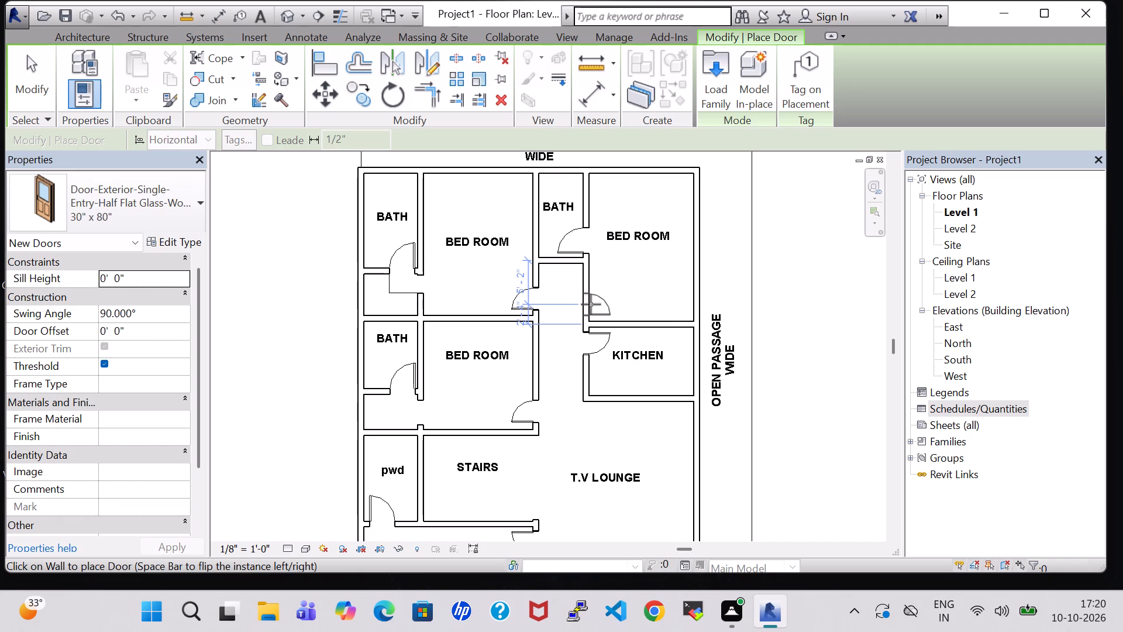
left_click(591, 304)
key("Escape")
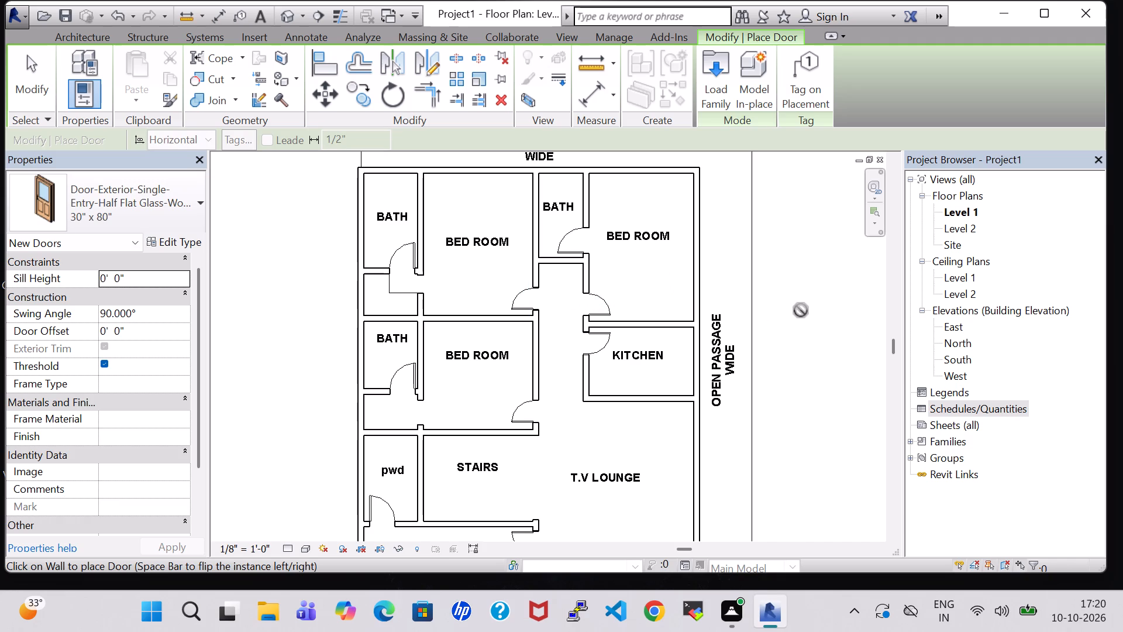
Review the door layout across the whole floor plan, from the OPEN PASSAGE to the LAWN and PORCH.
middle_click_drag(801, 310, 801, 276)
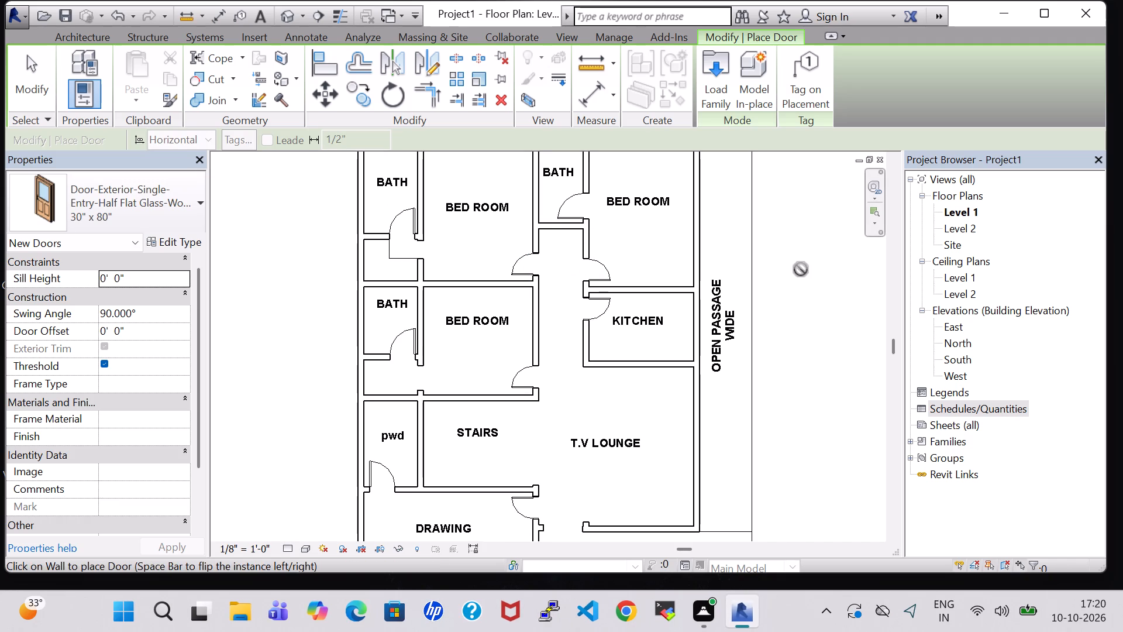
scroll(801, 269, "down", 1)
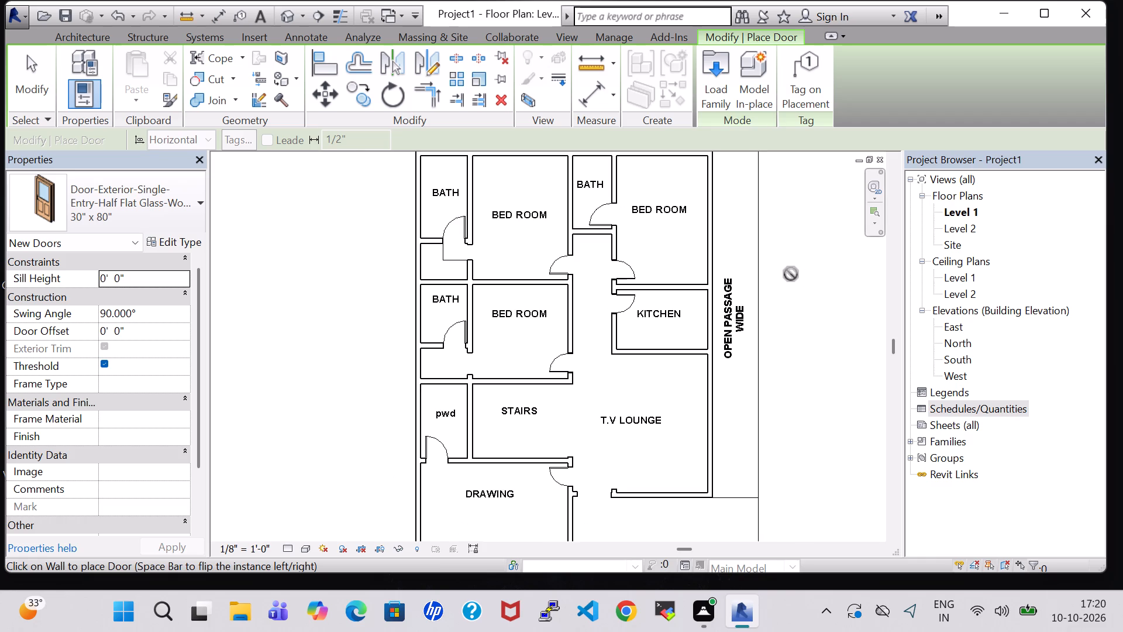
middle_click(814, 314)
scroll(813, 315, "down", 1)
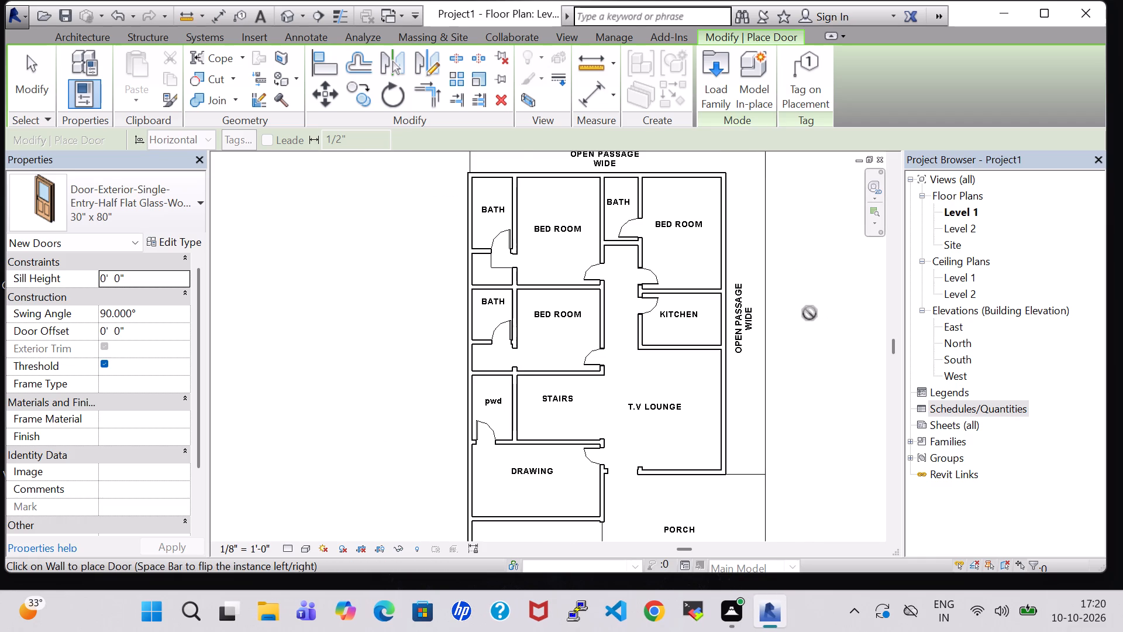
scroll(809, 311, "down", 1)
middle_click_drag(809, 311, 716, 314)
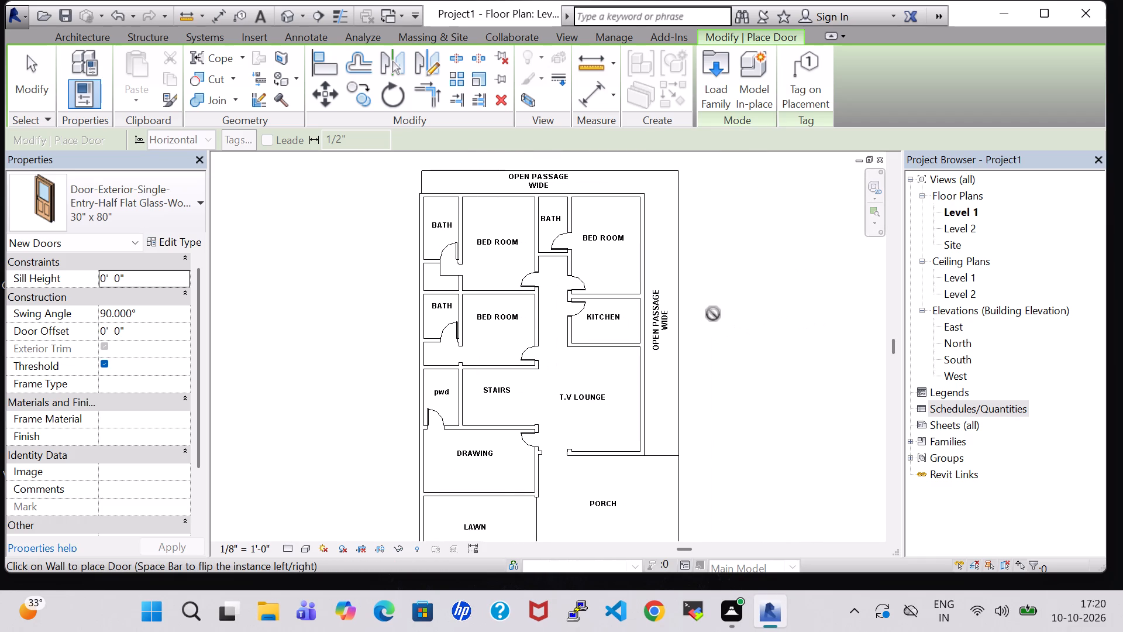
middle_click_drag(752, 325, 752, 302)
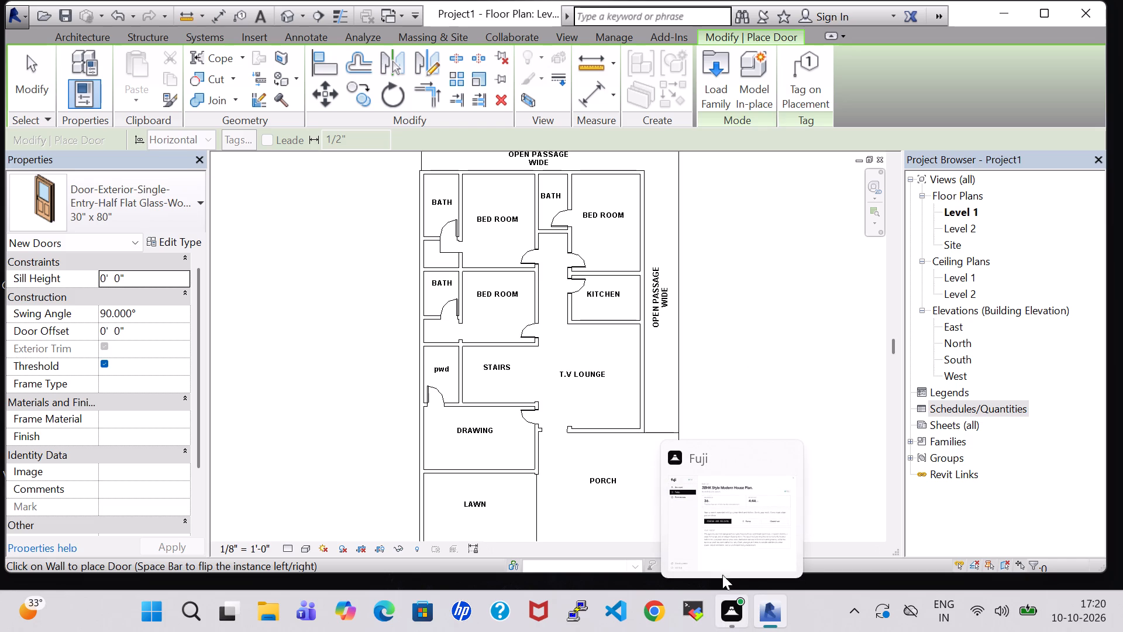
middle_click_drag(749, 271, 749, 291)
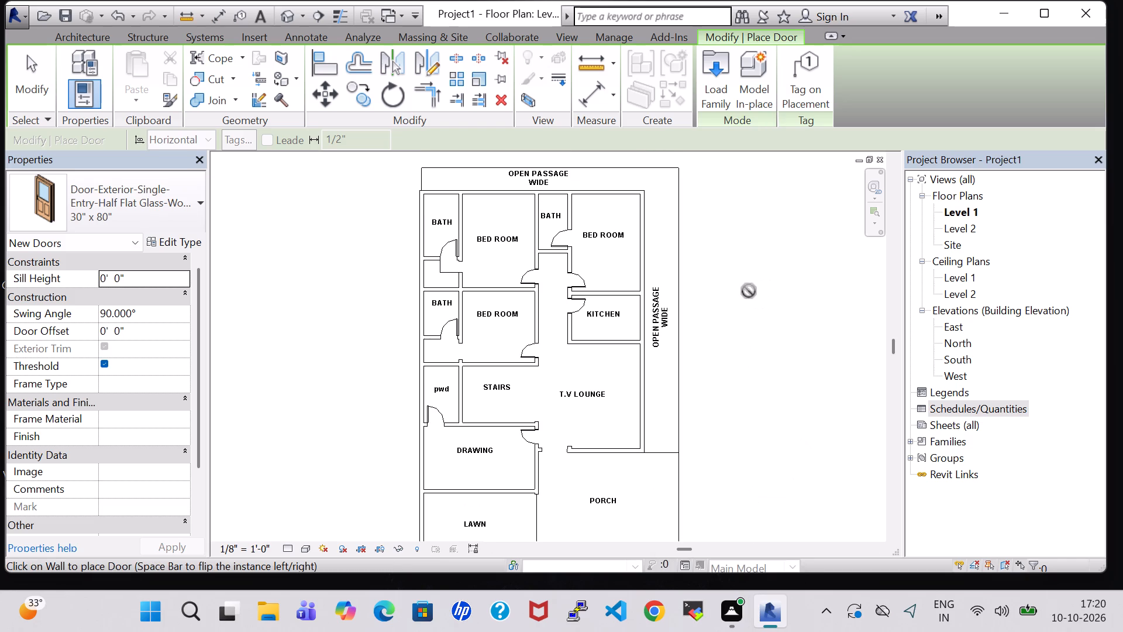
scroll(749, 291, "down", 1)
middle_click_drag(749, 293, 735, 277)
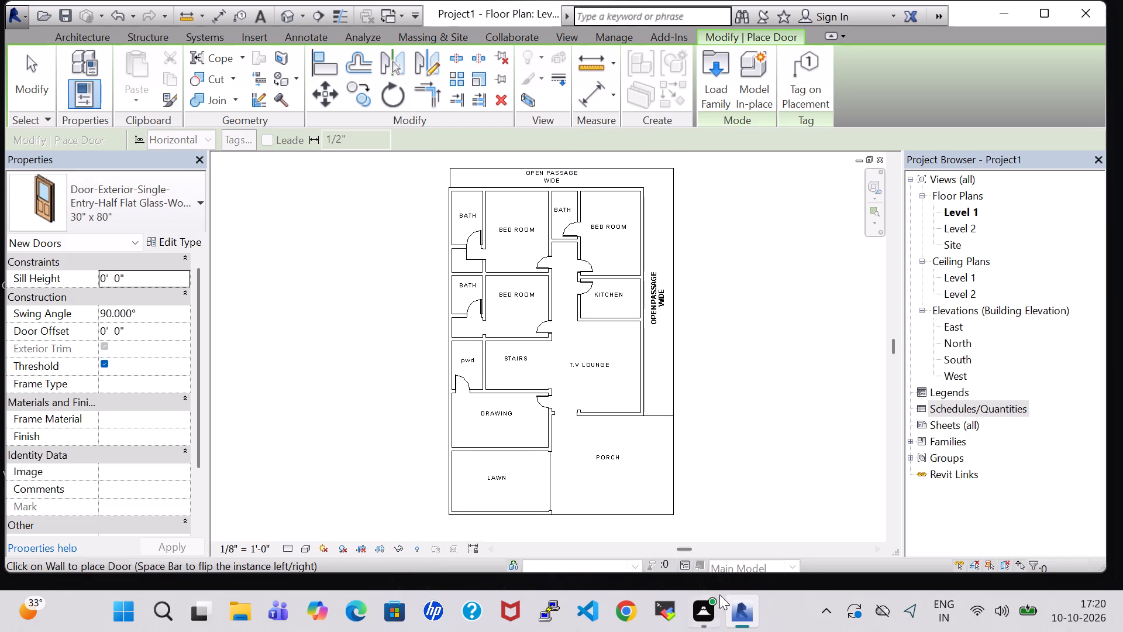
left_click(738, 320)
scroll(738, 320, "up", 1)
middle_click_drag(743, 321, 792, 360)
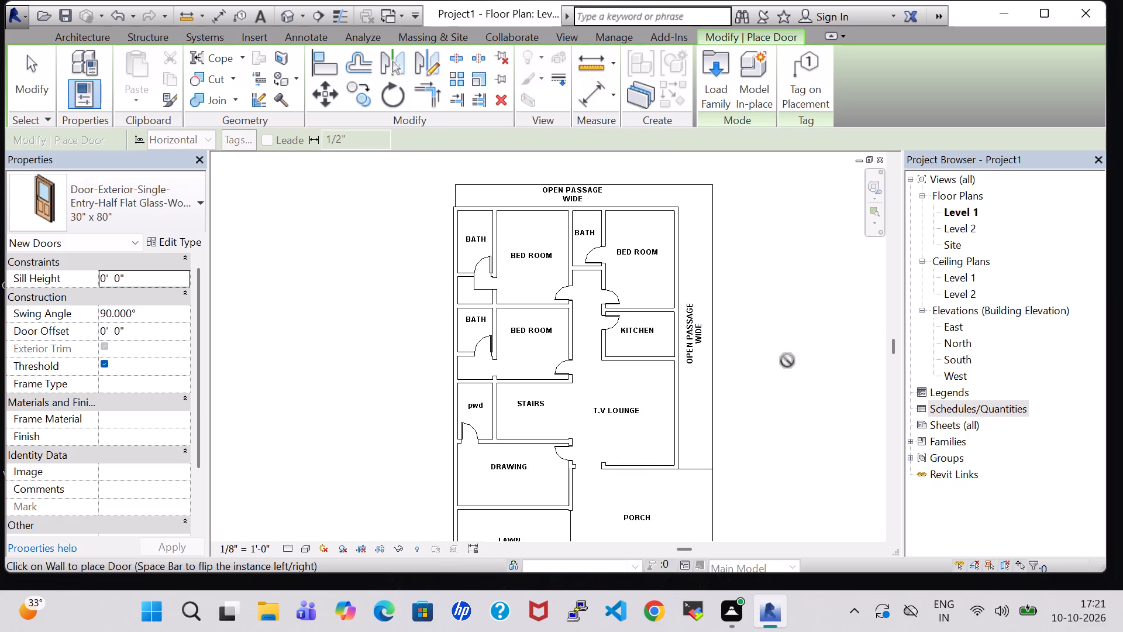
middle_click_drag(787, 360, 771, 347)
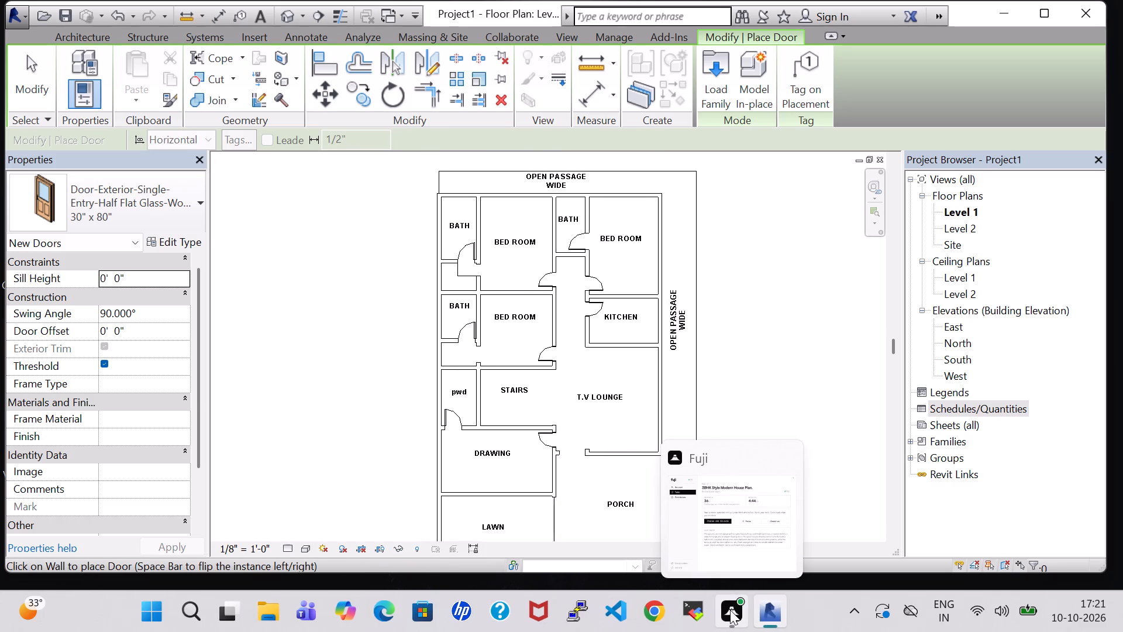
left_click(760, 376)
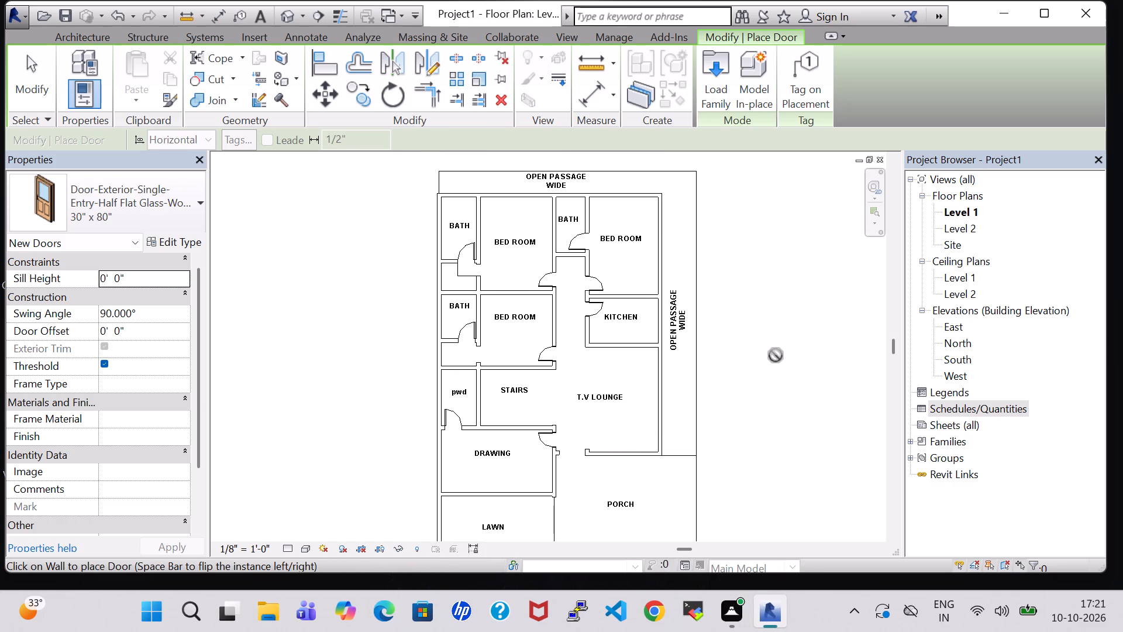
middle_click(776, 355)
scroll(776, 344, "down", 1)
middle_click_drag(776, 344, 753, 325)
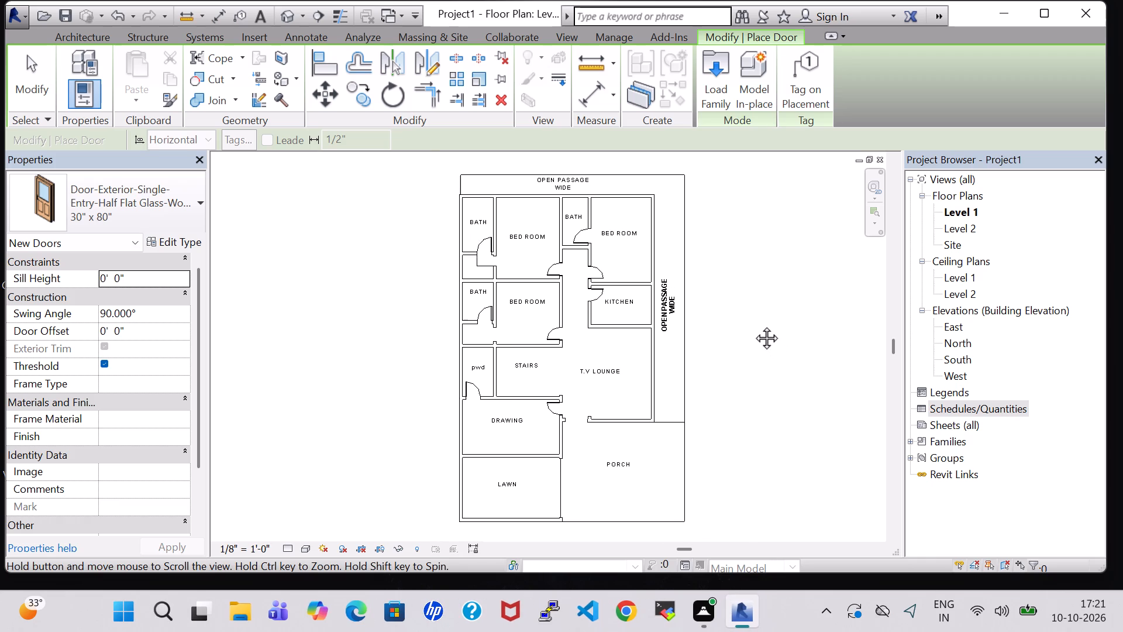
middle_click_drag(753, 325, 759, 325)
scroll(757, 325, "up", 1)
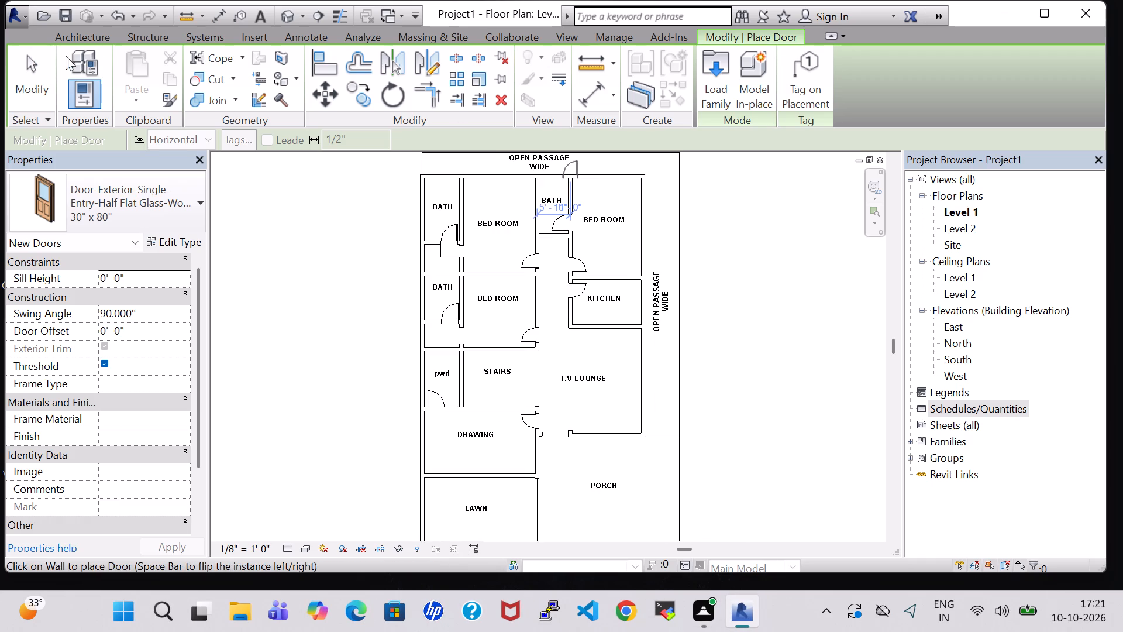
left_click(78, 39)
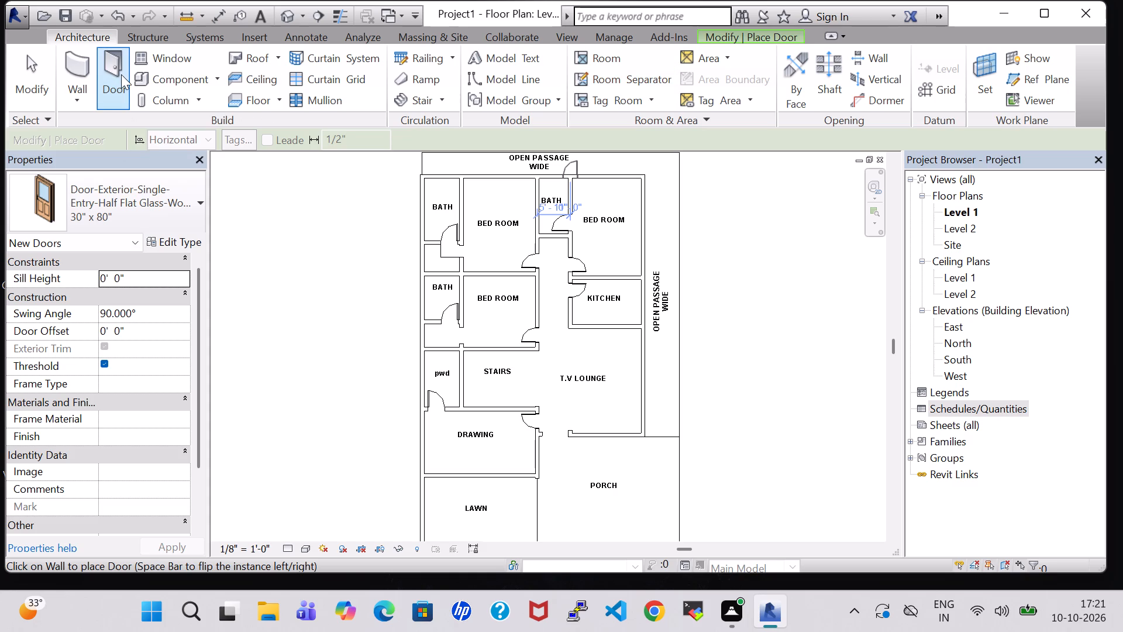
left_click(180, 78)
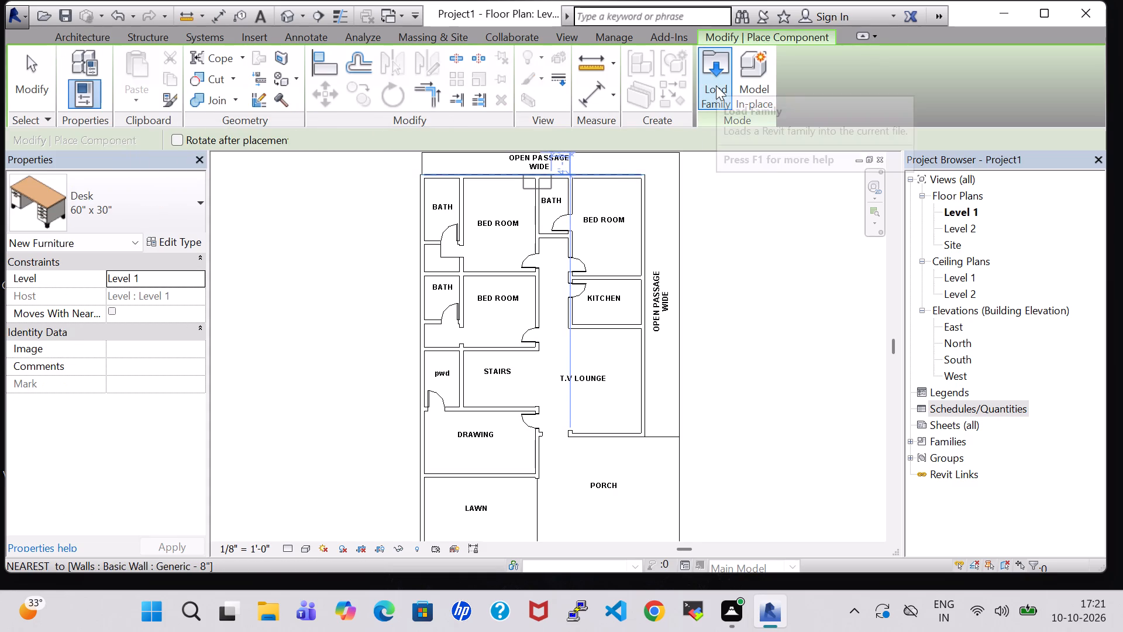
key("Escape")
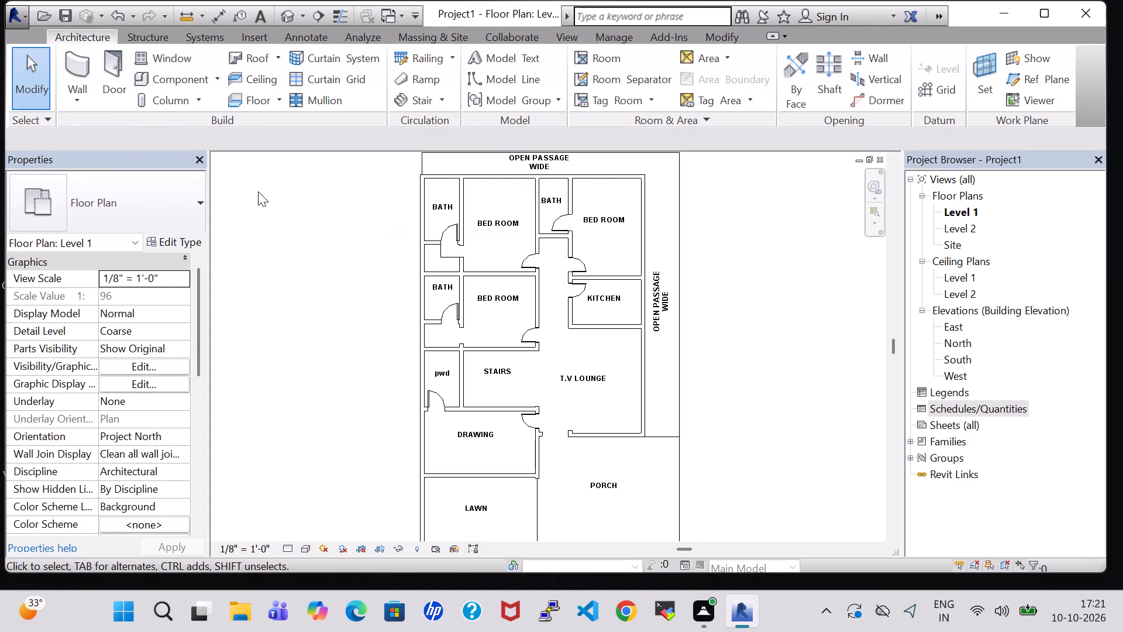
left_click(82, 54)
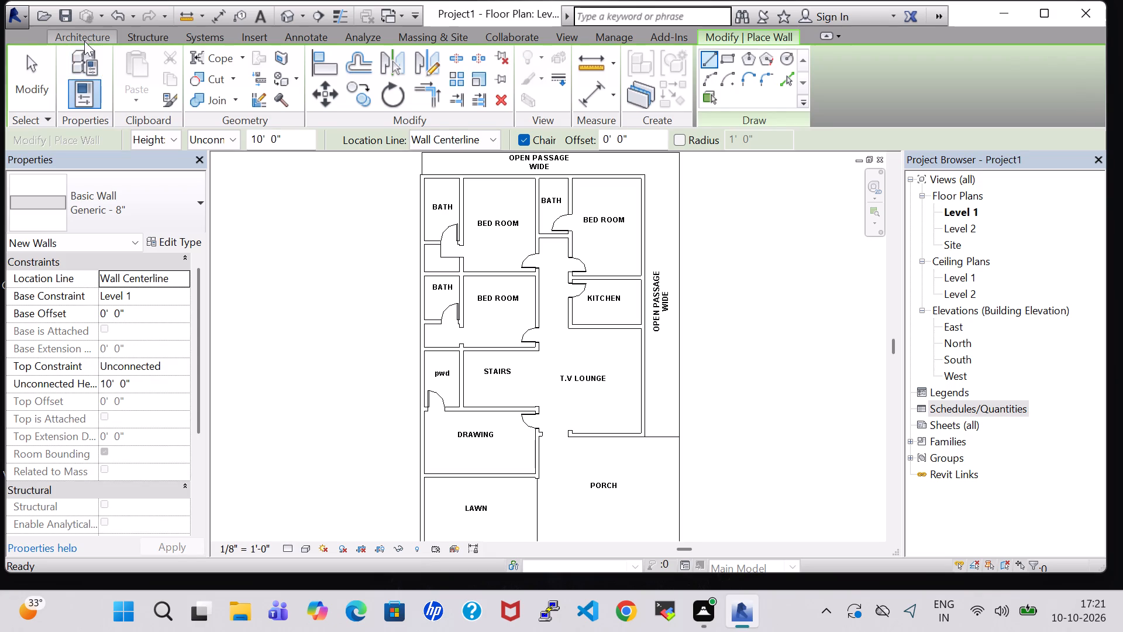
Load the residential door family Door-Exterior-Double-Full Glass-Wood_Clad in its 60" x 80" type.
left_click(84, 40)
left_click(101, 54)
left_click(714, 78)
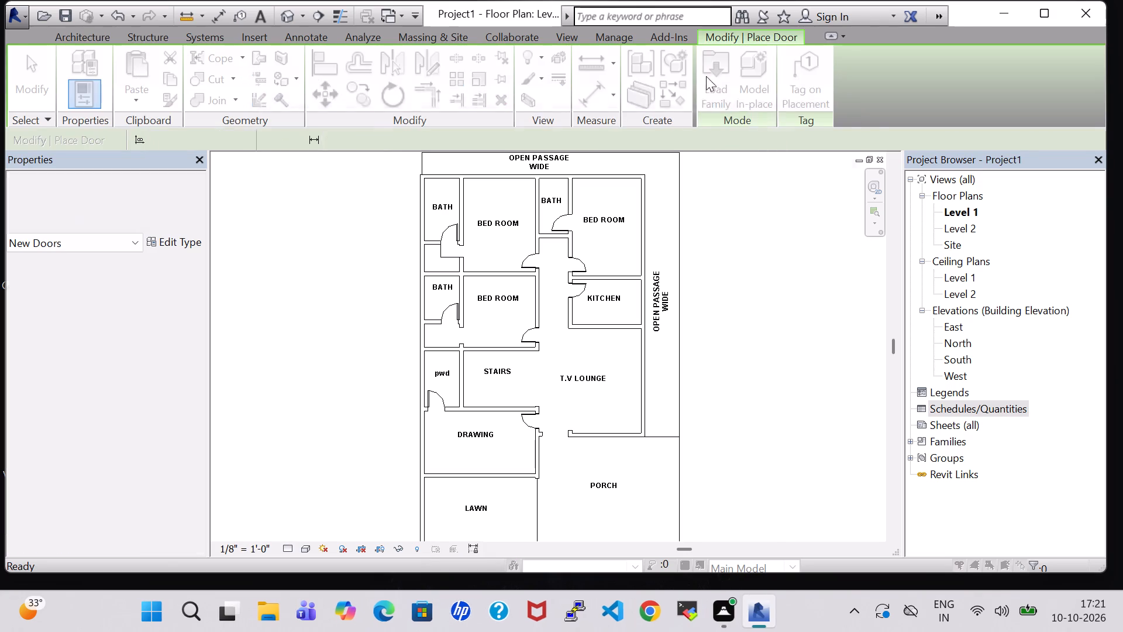
double_click(628, 280)
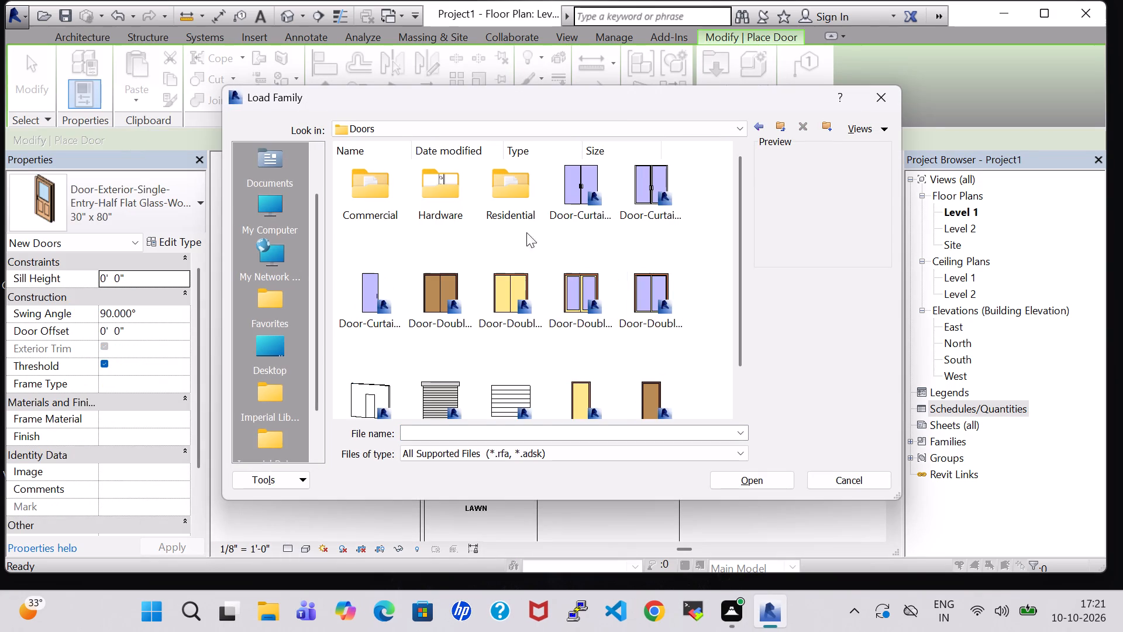
triple_click(519, 191)
scroll(519, 220, "down", 3)
scroll(519, 227, "up", 4)
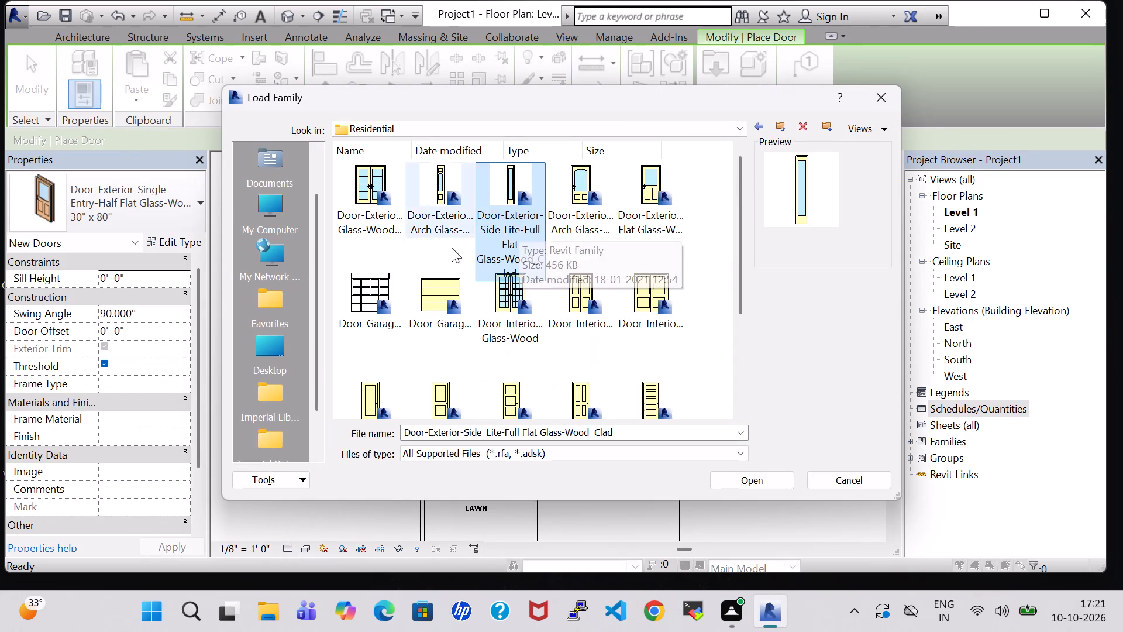
left_click(387, 203)
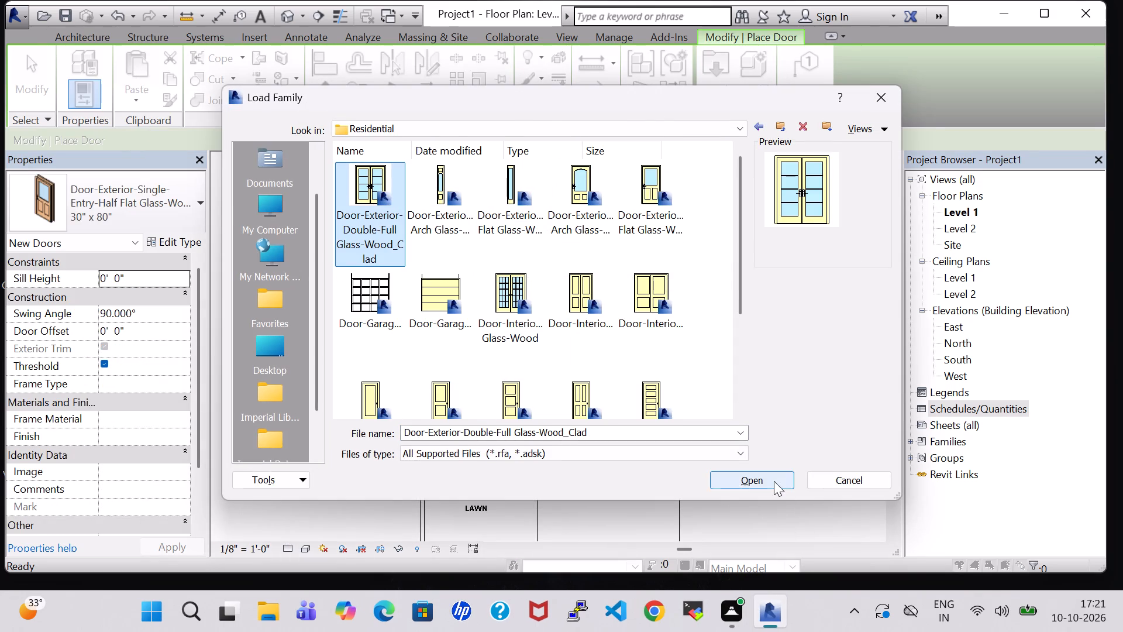
left_click(774, 481)
left_click(649, 262)
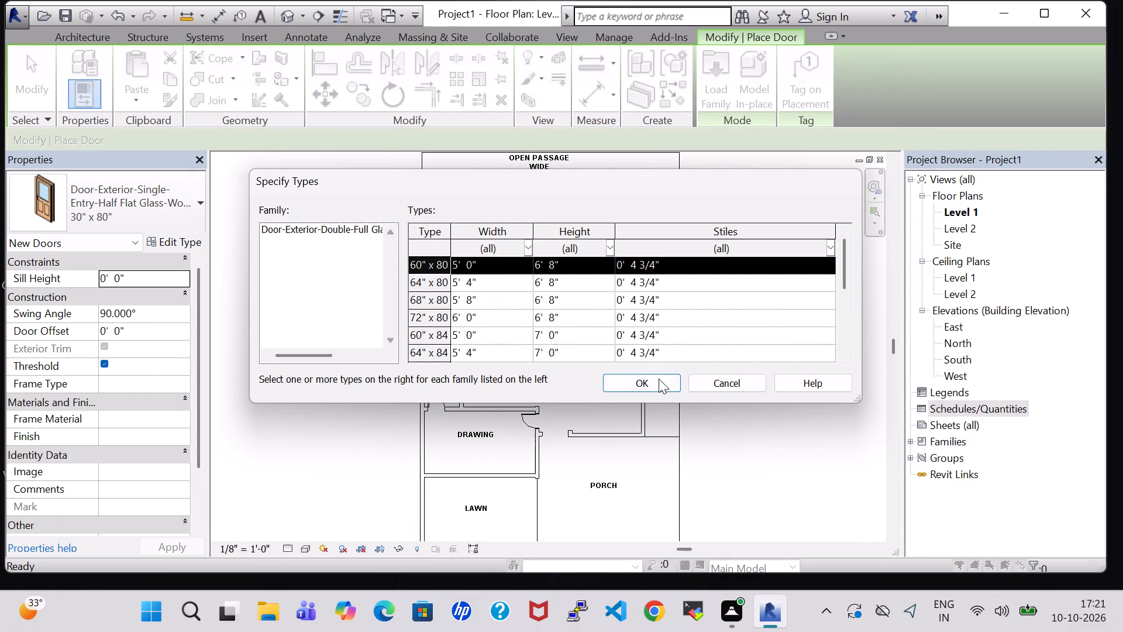
left_click(659, 379)
Place a 60" x 80" full-glass double door in the DRAWING room's east wall, south of the existing single door, swinging into the room.
middle_click_drag(752, 401, 727, 293)
scroll(729, 288, "down", 1)
scroll(627, 324, "up", 5)
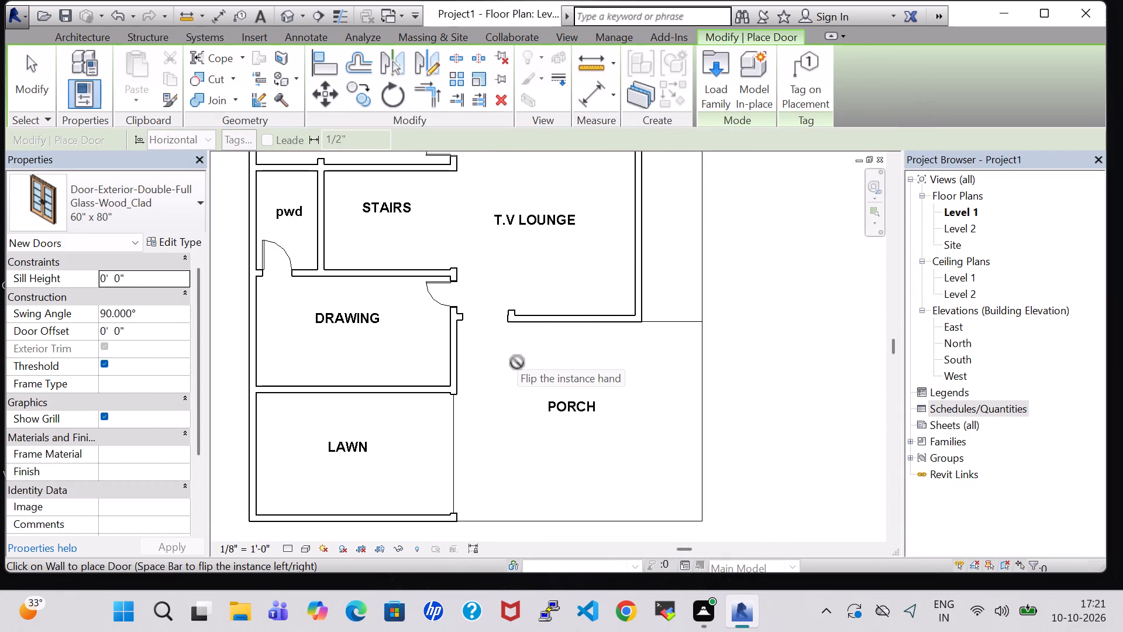
left_click(452, 353)
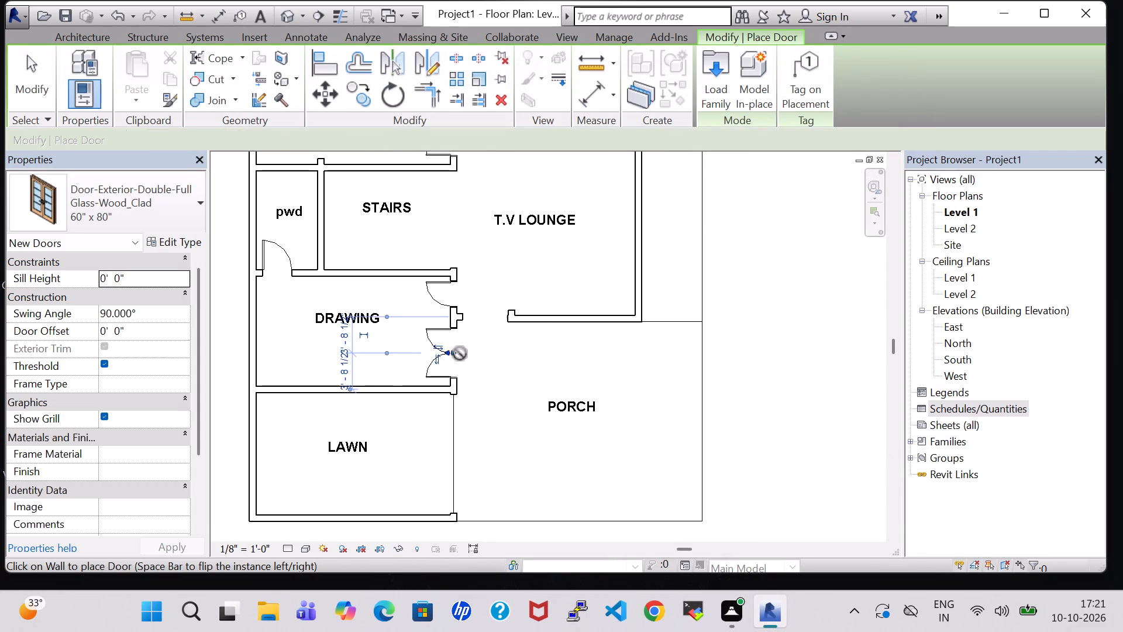
key("Escape")
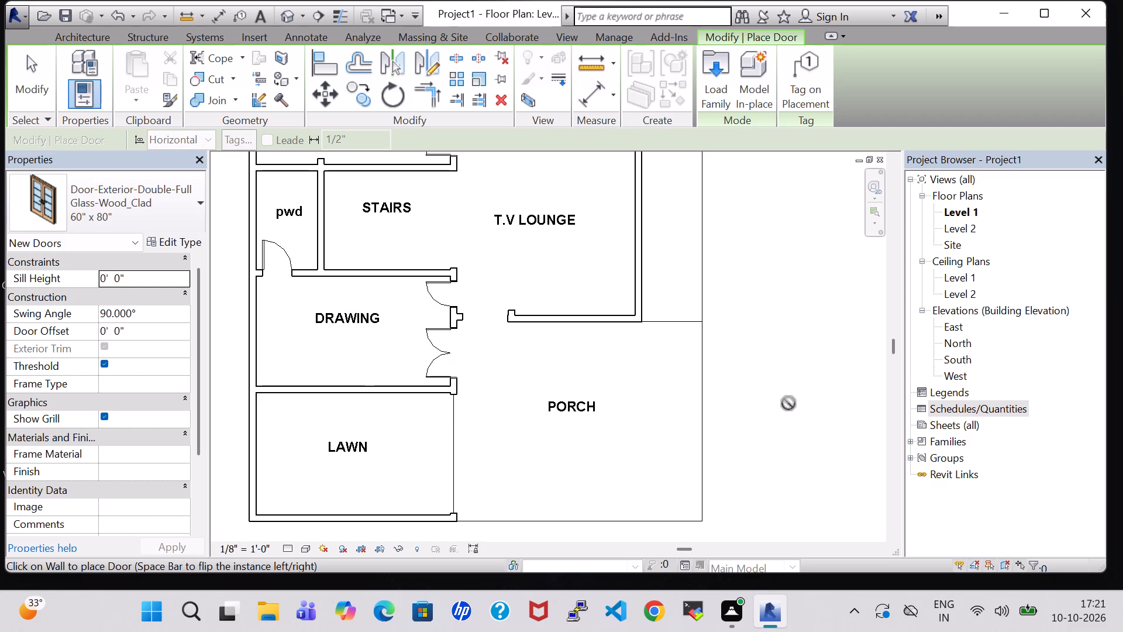
Review the door layout across the floor plan, from the LAWN and PORCH up to the north OPEN PASSAGE.
scroll(788, 403, "down", 1)
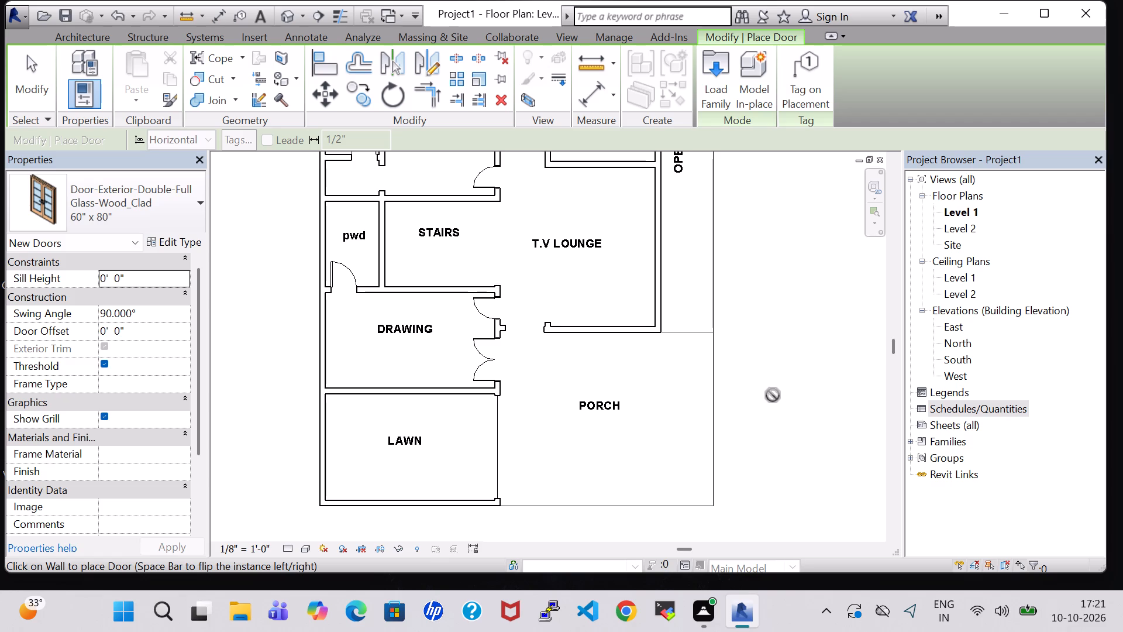
scroll(773, 395, "down", 1)
middle_click_drag(773, 395, 742, 397)
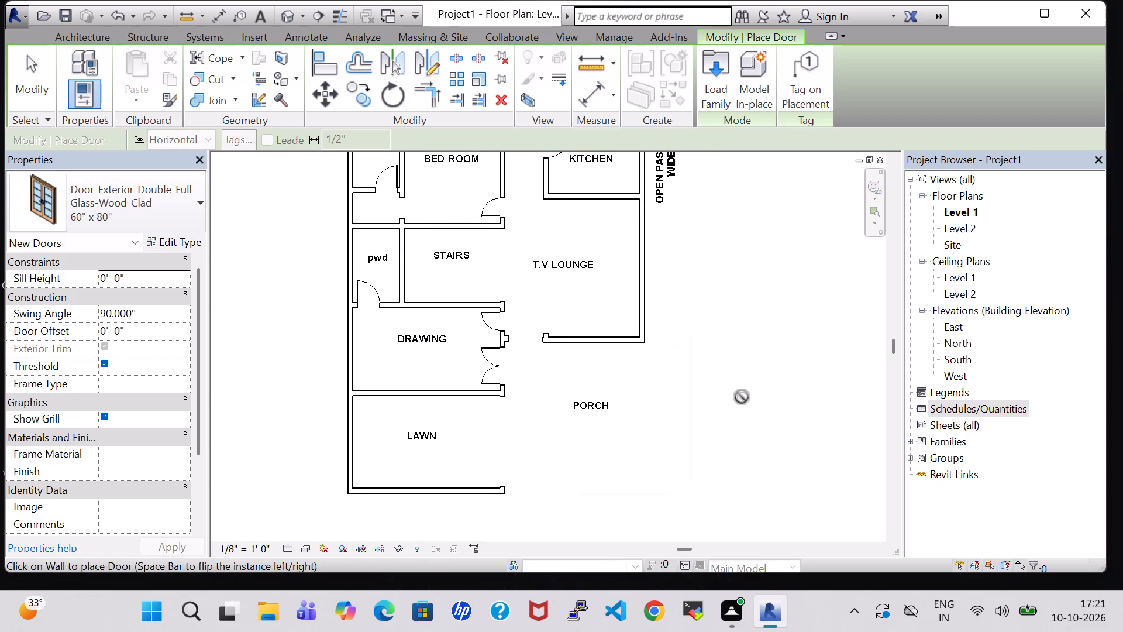
middle_click_drag(733, 384, 729, 391)
scroll(729, 391, "down", 1)
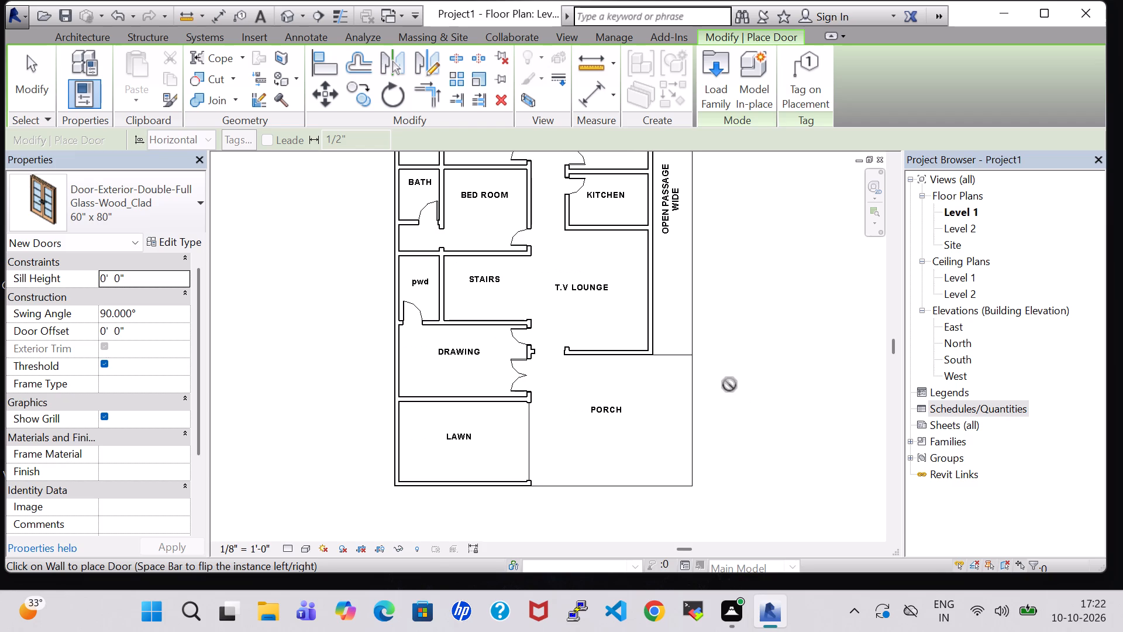
middle_click_drag(729, 384, 725, 394)
scroll(729, 384, "down", 1)
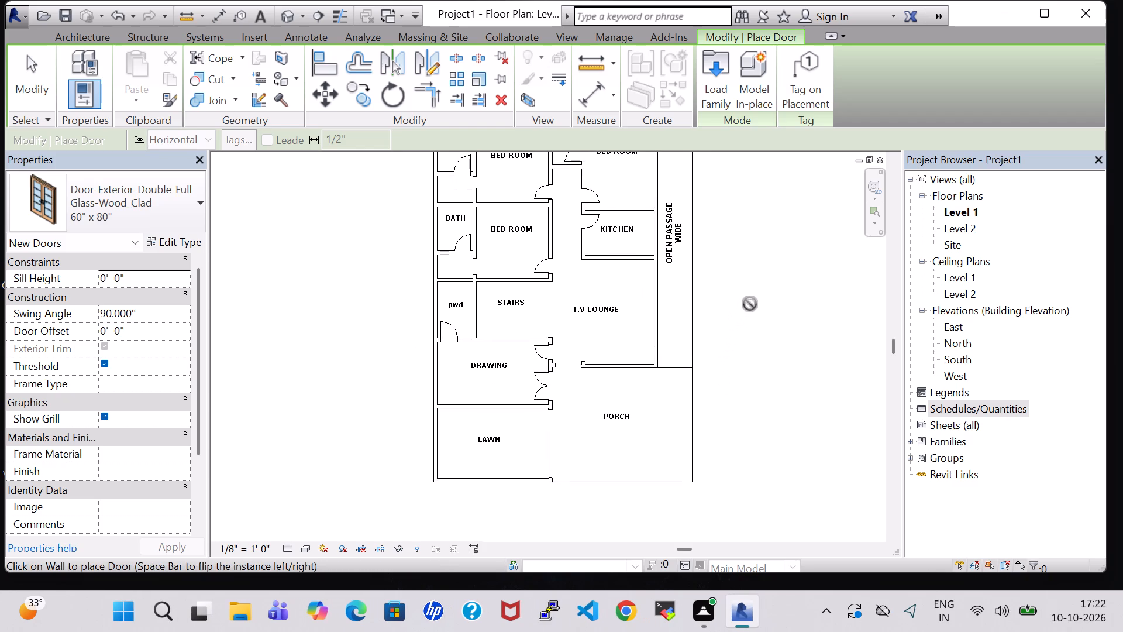
middle_click_drag(771, 310, 746, 394)
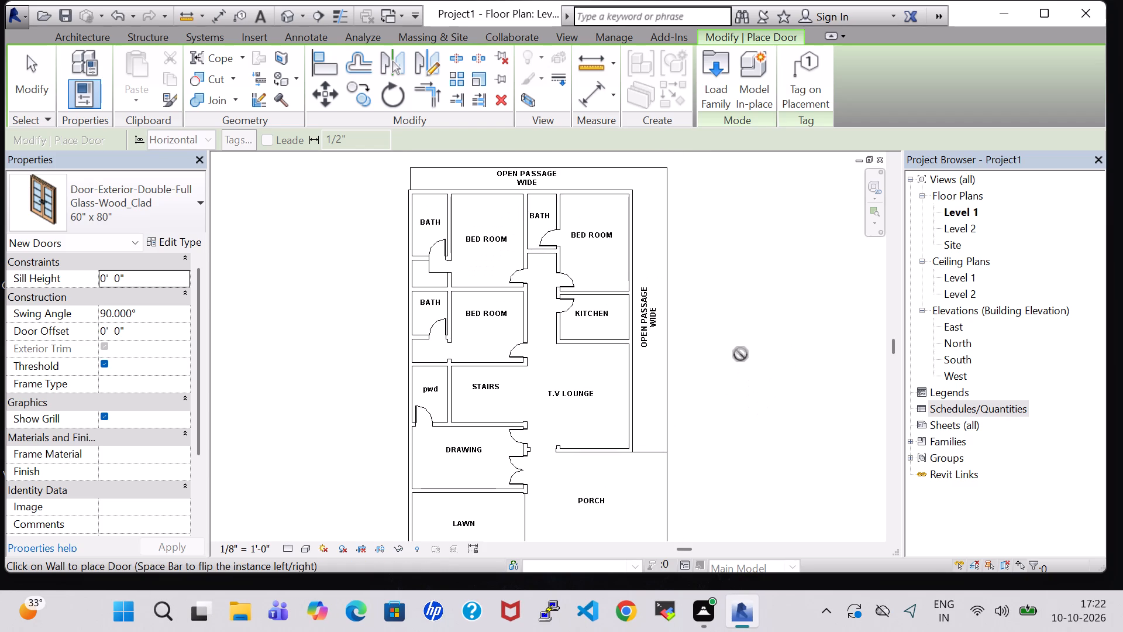
middle_click_drag(738, 354, 739, 367)
scroll(738, 354, "up", 1)
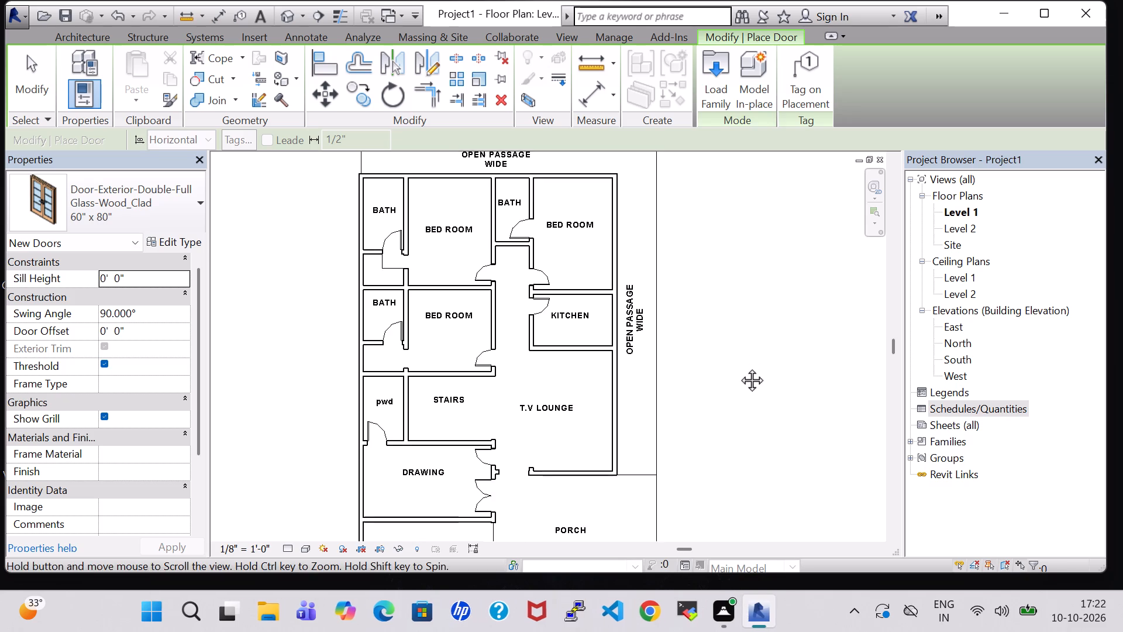
middle_click_drag(739, 367, 743, 374)
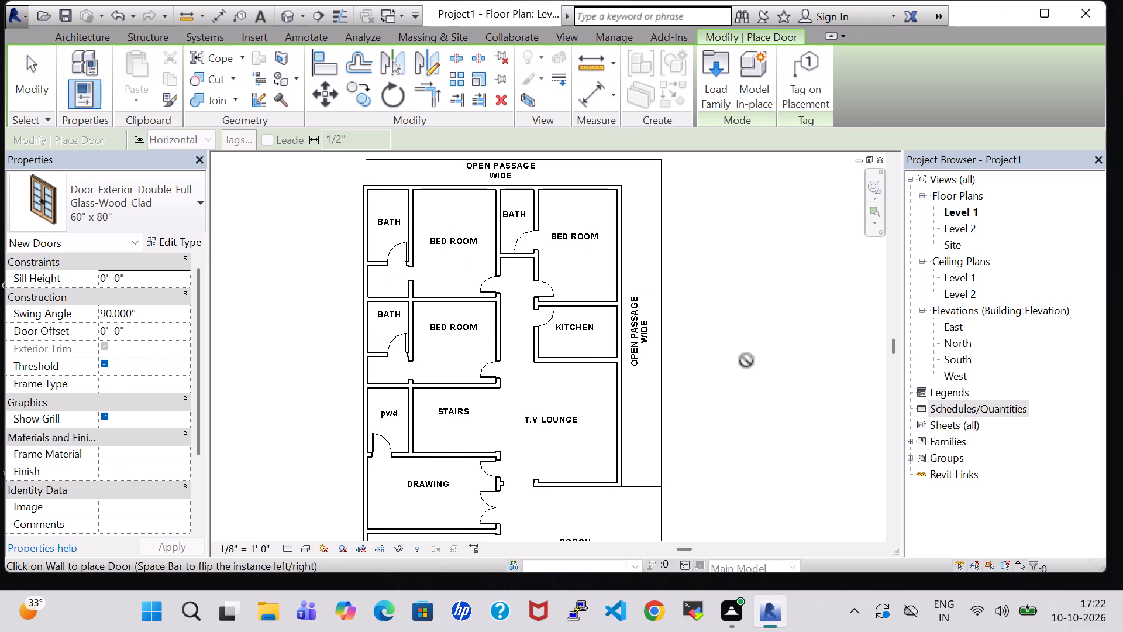
middle_click_drag(746, 360, 776, 393)
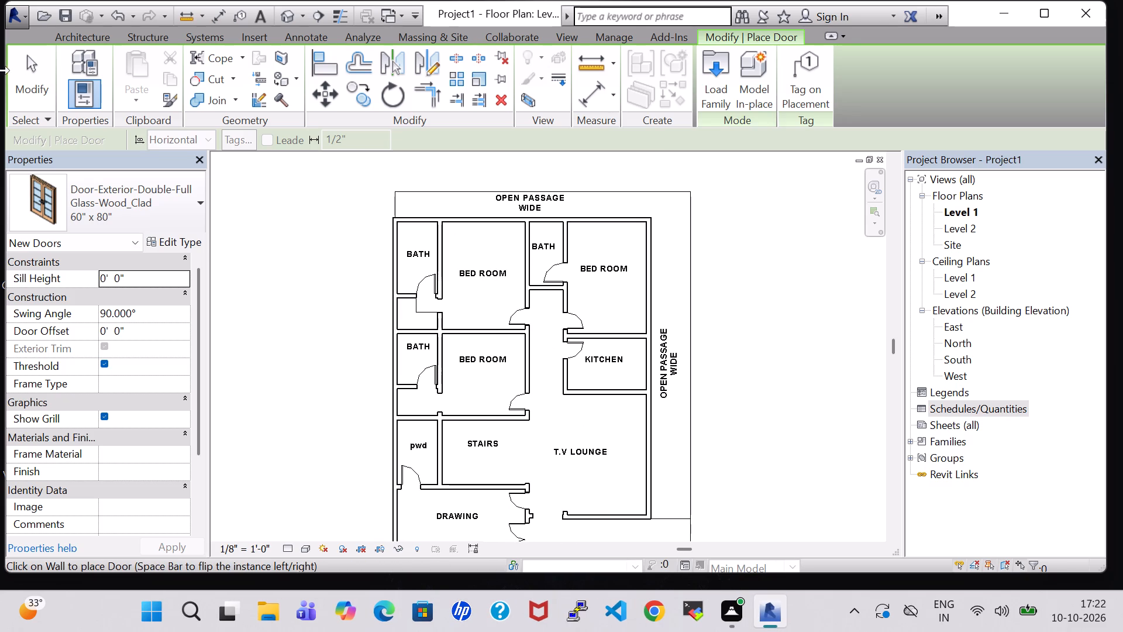
Place a U-shaped winder stair with a 3'-0" run width from Level 1 to Level 2 in the STAIRS room, opening toward the T.V LOUNGE.
left_click(88, 34)
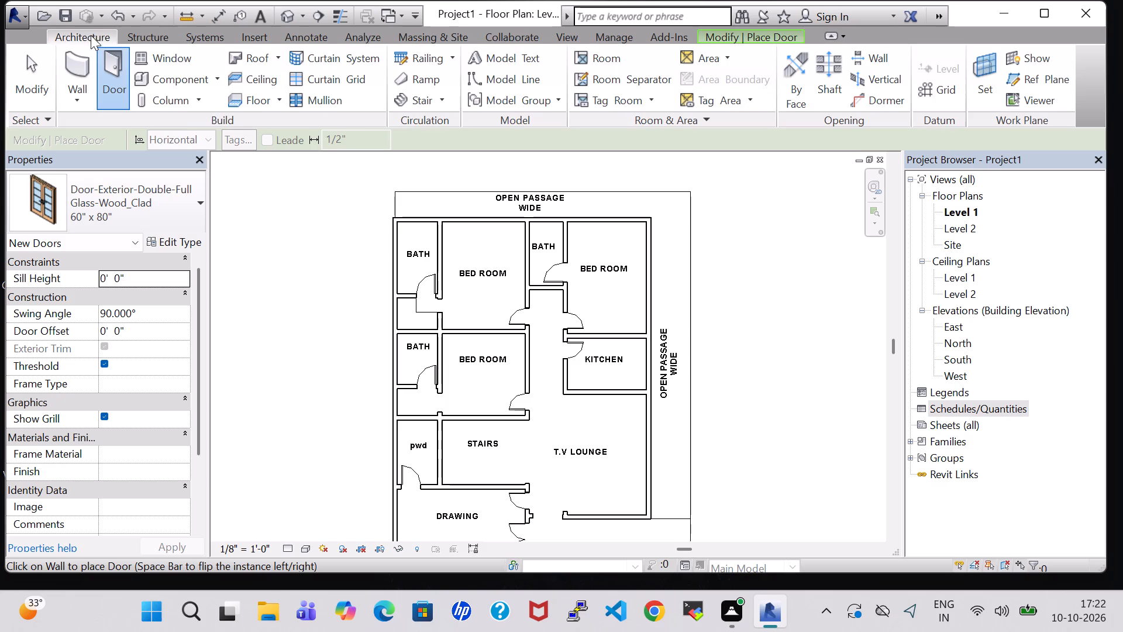
left_click(396, 100)
left_click(845, 61)
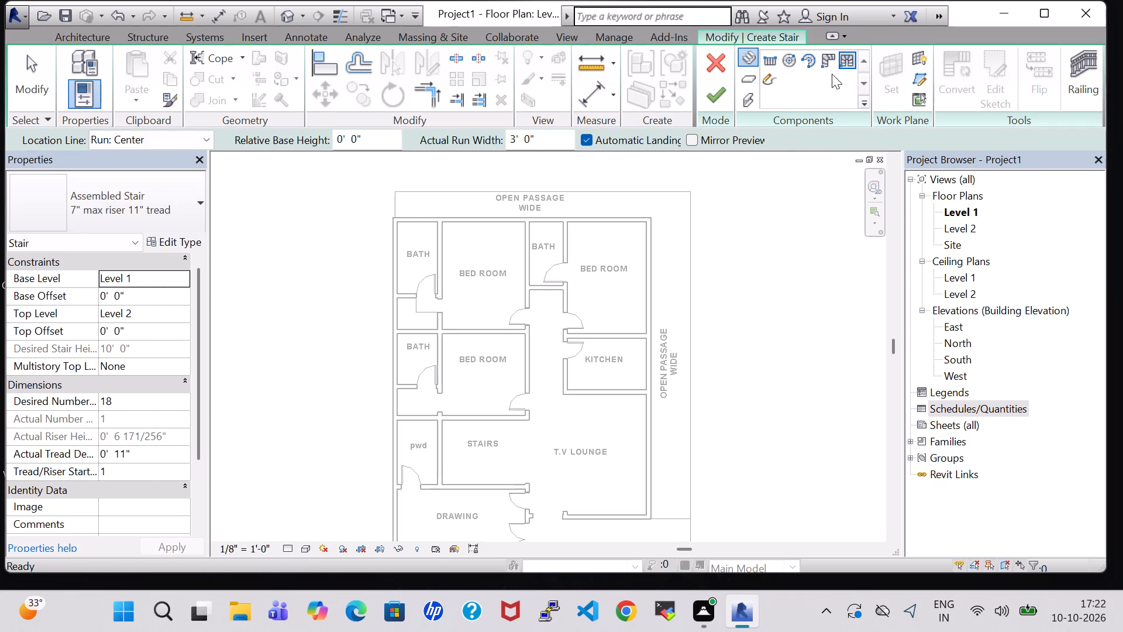
key("space")
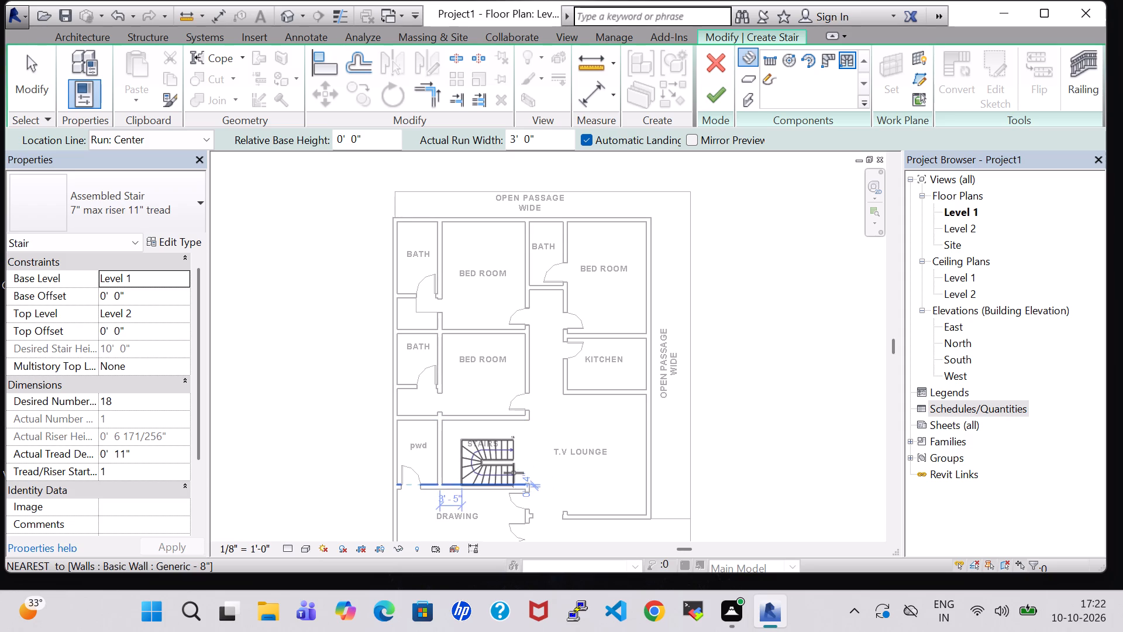
left_click(511, 463)
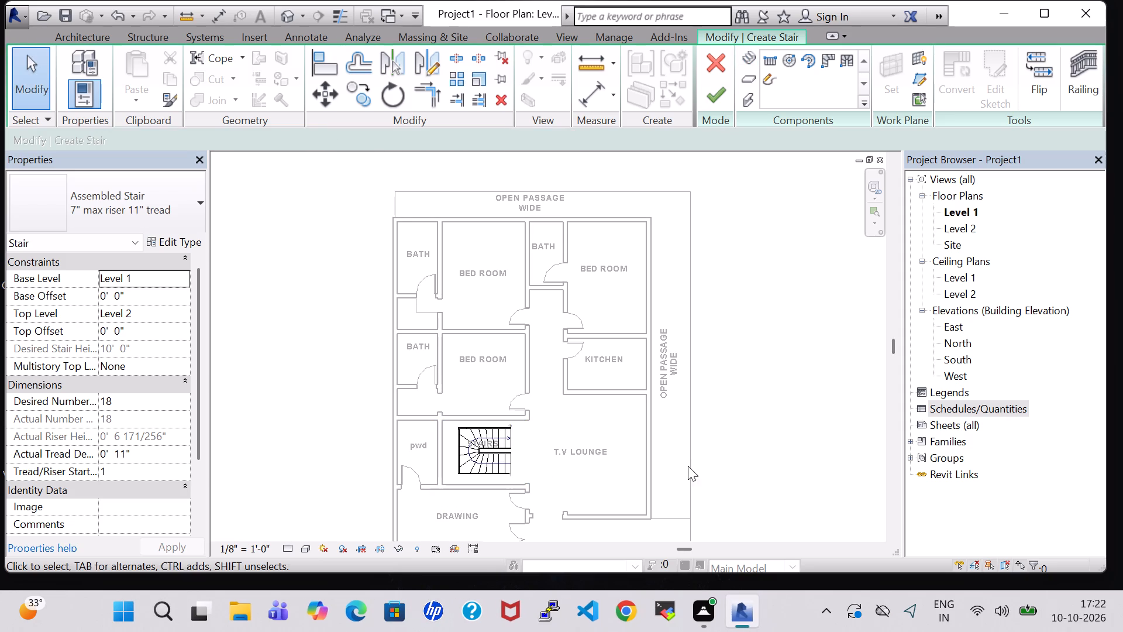
key("Escape")
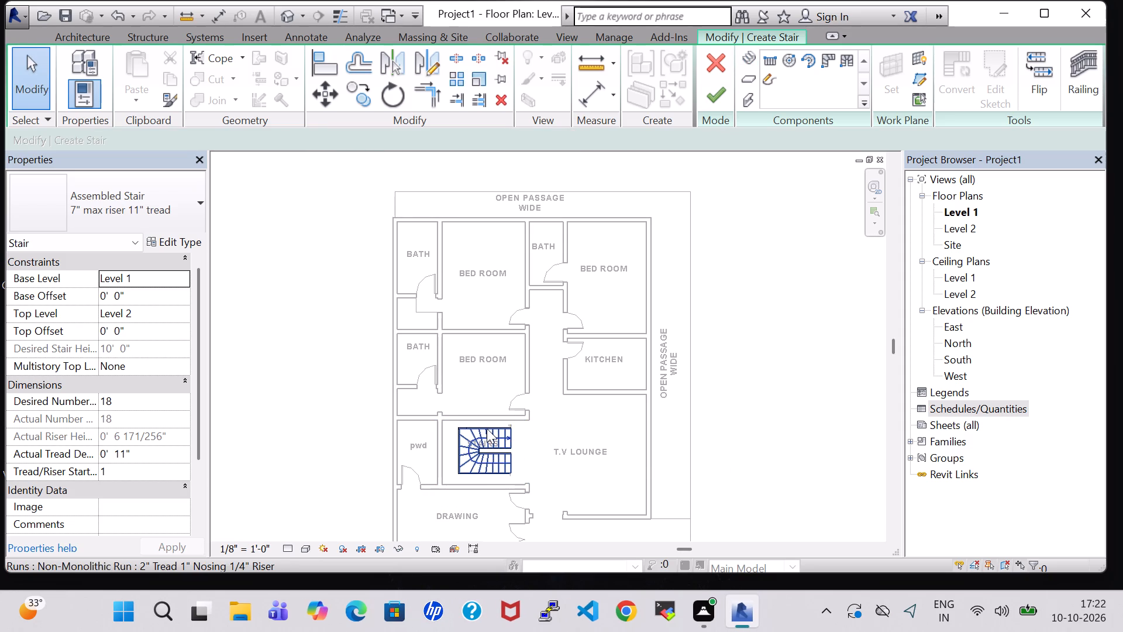
Widen the winder stair run to about 4'-4" so its north edge reaches the STAIRS room's north wall.
scroll(488, 428, "up", 6)
middle_click_drag(475, 338, 478, 268)
left_click(467, 353)
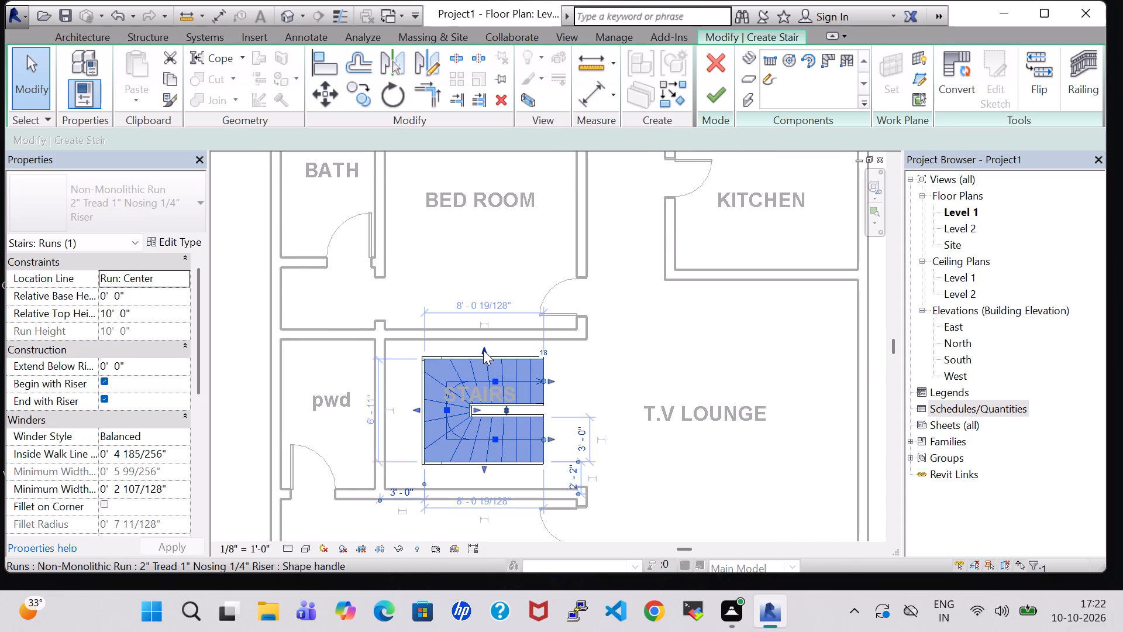
left_click_drag(483, 350, 483, 343)
left_click(876, 383)
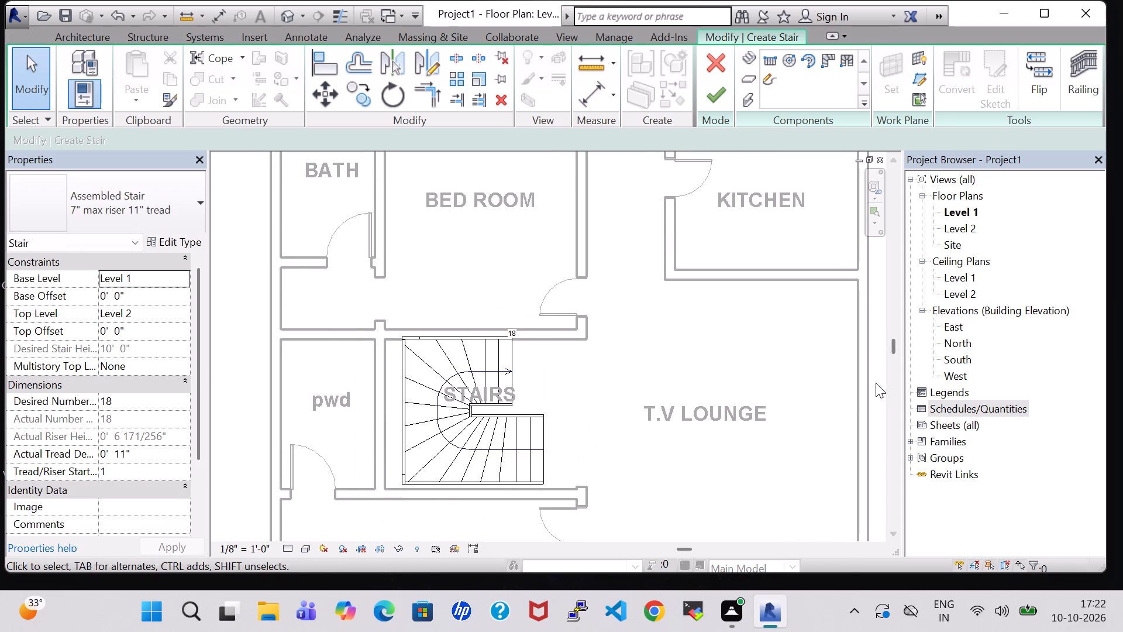
key("Down")
key("Escape")
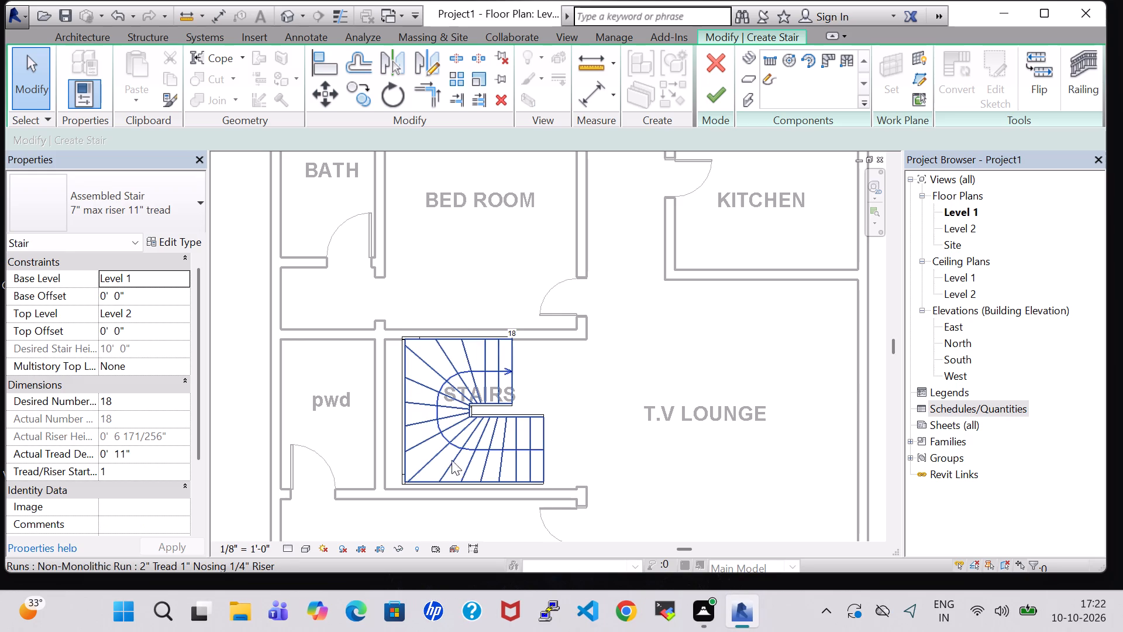
Nudge the stair run slightly south and about 1'-0" west, up against the STAIRS room's west wall.
left_click(476, 386)
key("Down")
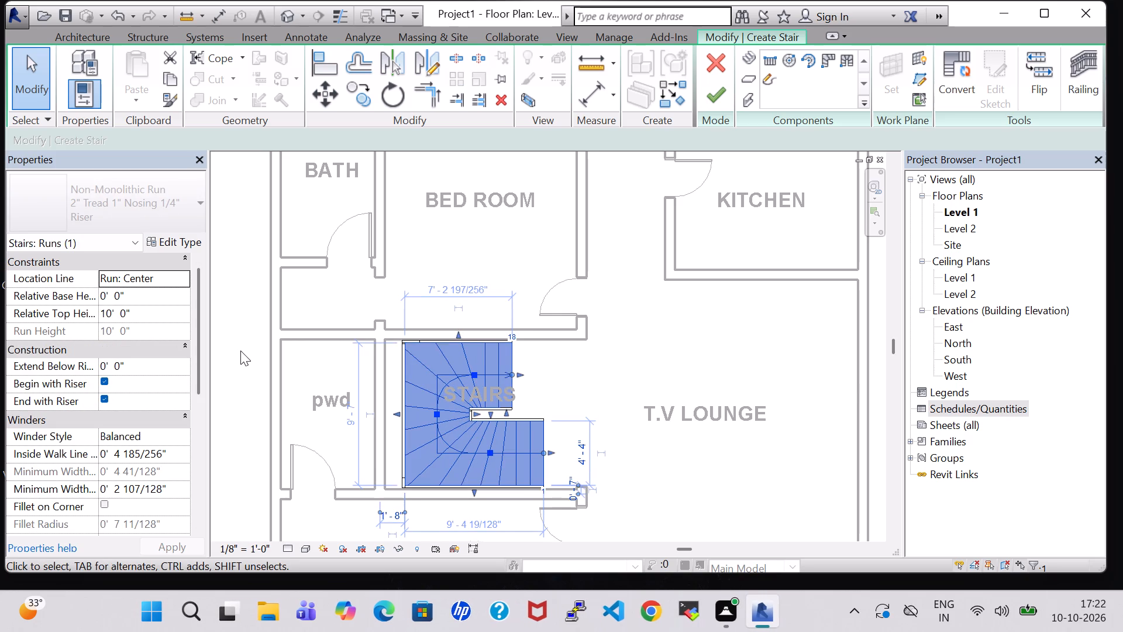
key("Left")
key("Left")
key("Left")
key("Left")
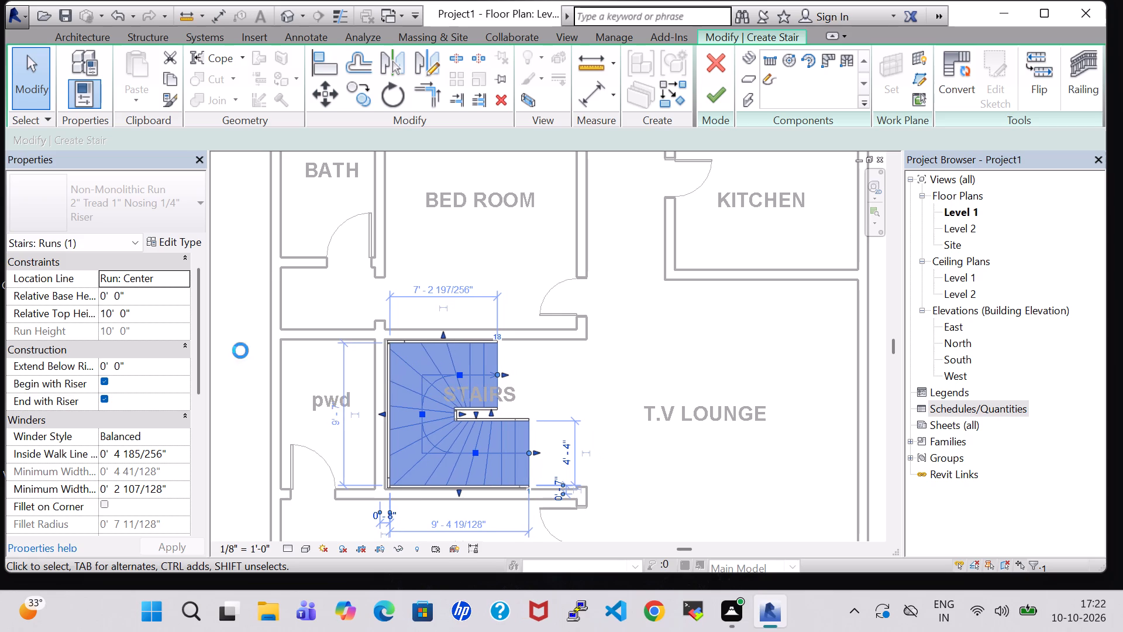
key("Left")
key("Right")
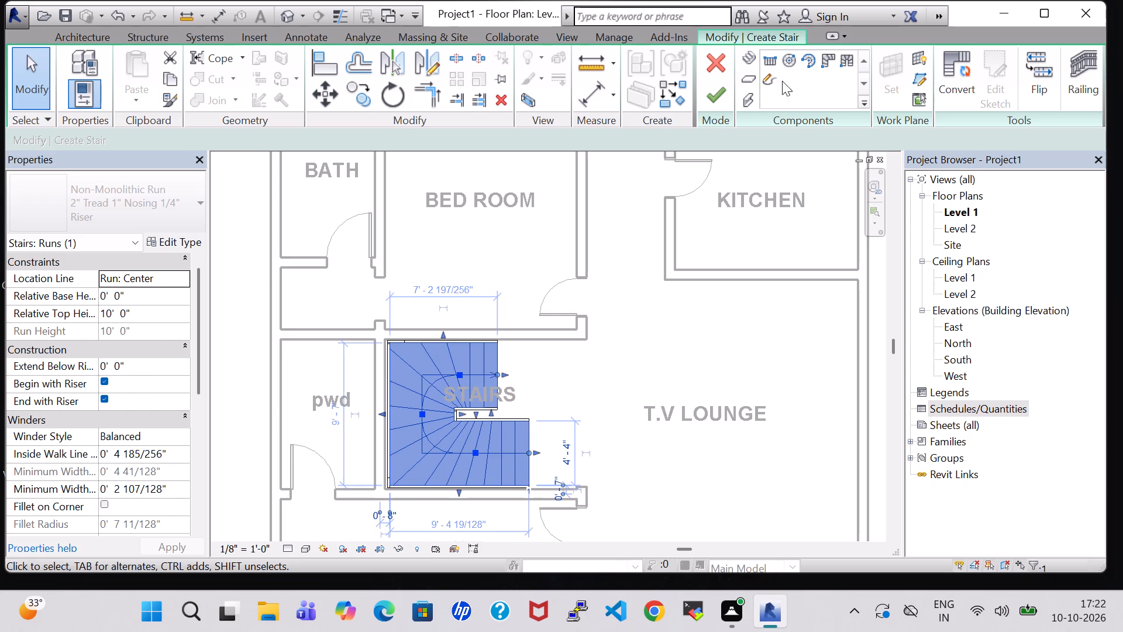
Finish the U-shaped winder stair in the STAIRS room.
left_click(721, 100)
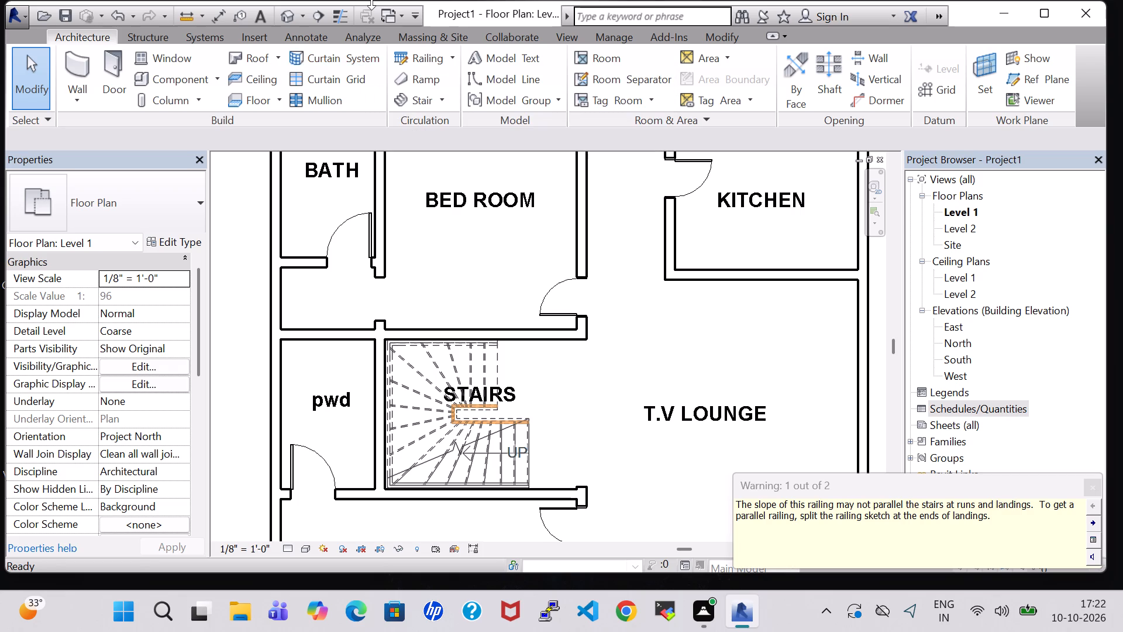
left_click(1094, 490)
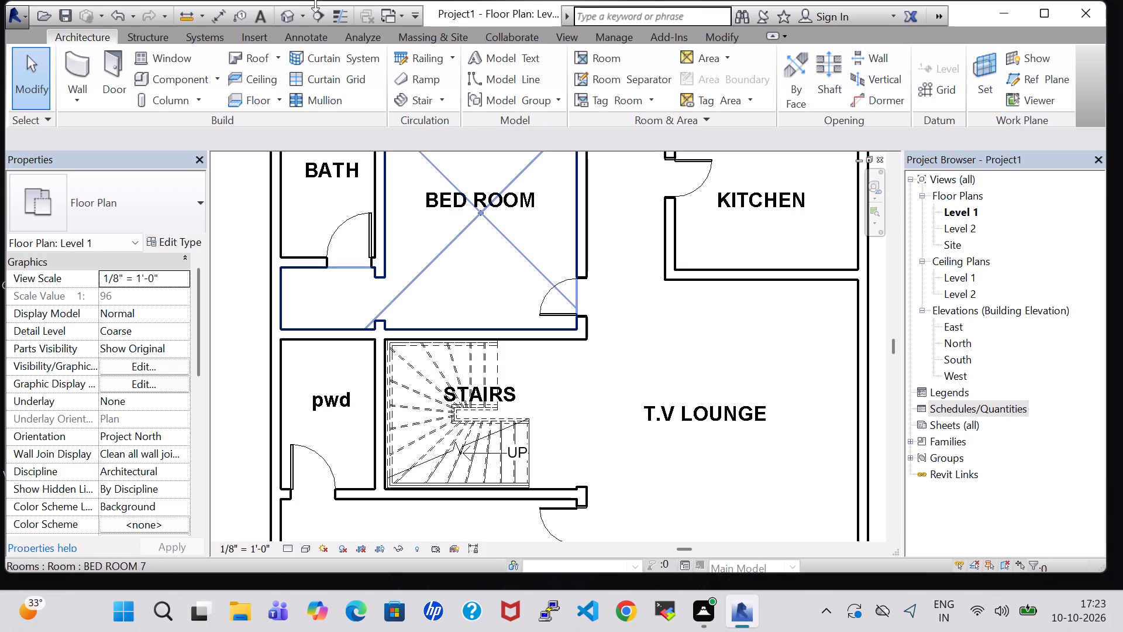
Delete the winder stair's outer railing along the room walls in the 3D view, keeping the inner railing.
left_click(281, 16)
scroll(587, 326, "up", 4)
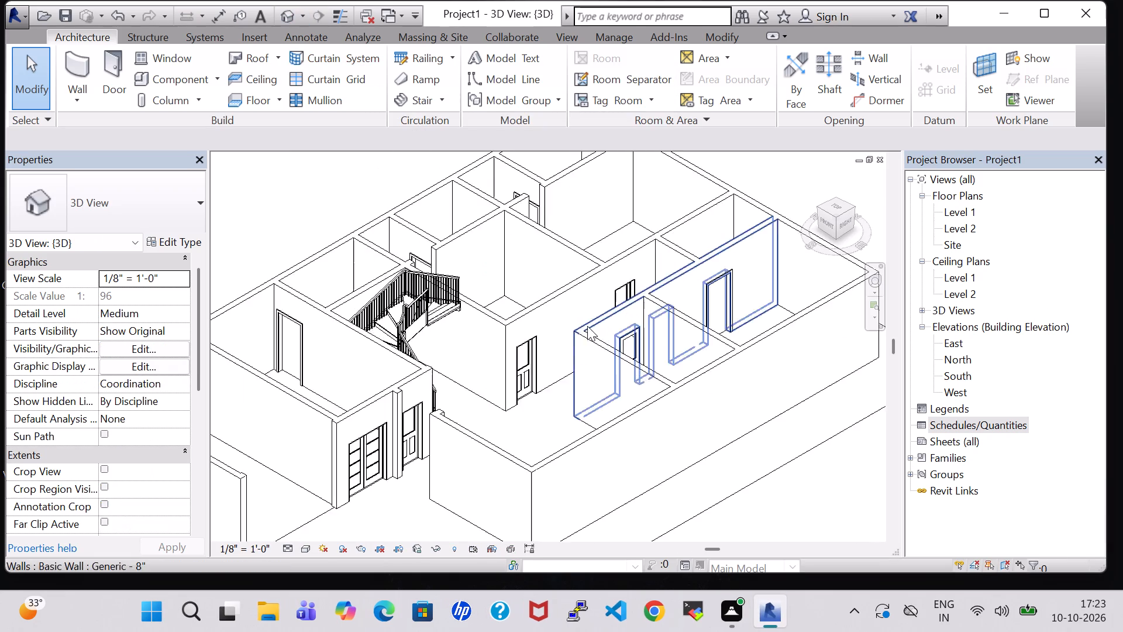
scroll(427, 276, "up", 4)
middle_click_drag(501, 401, 528, 427, "shift")
left_click(442, 295)
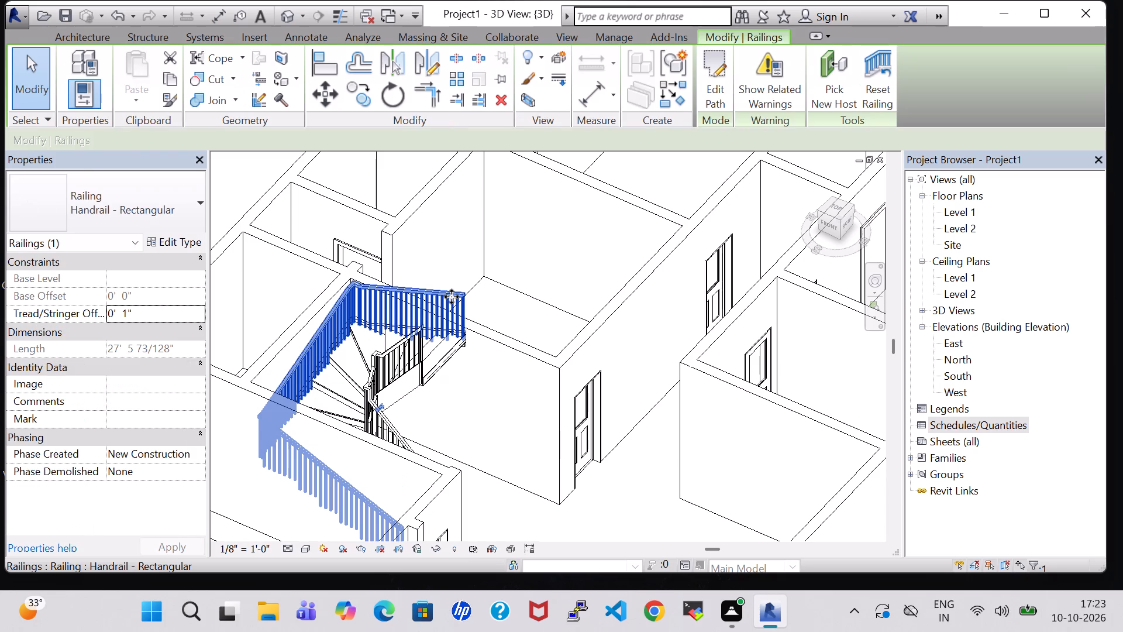
key("Delete")
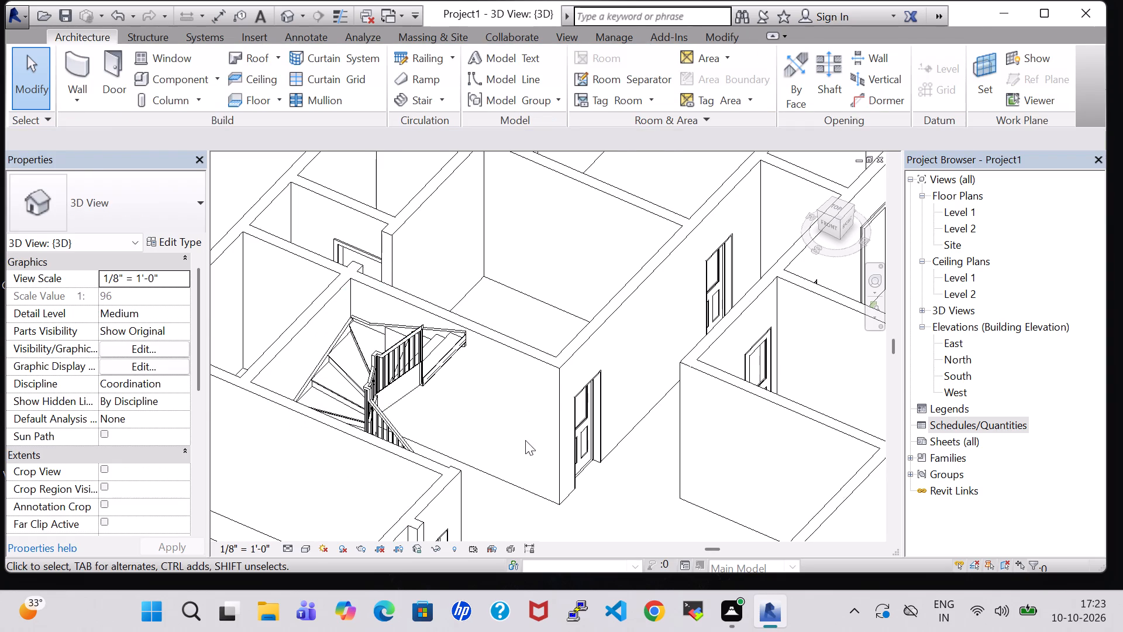
Show the whole house from its east side in 3D with a visual style that displays coloured surfaces.
scroll(525, 440, "down", 1)
middle_click_drag(631, 500, 511, 382, "shift")
scroll(529, 218, "down", 1)
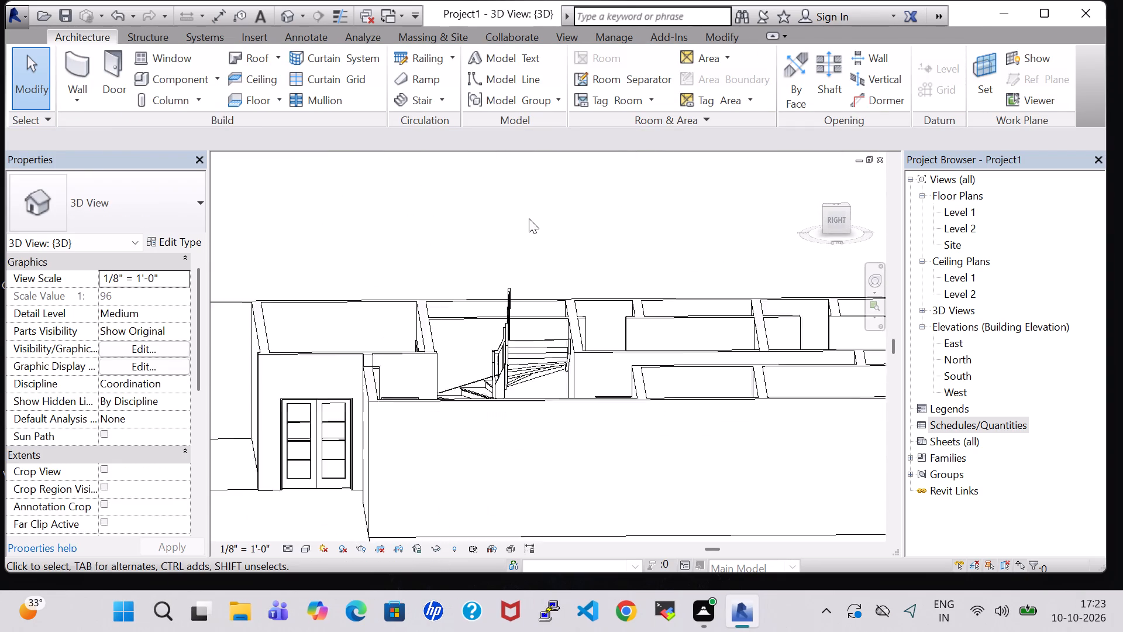
scroll(529, 218, "down", 1)
scroll(589, 222, "down", 1)
middle_click_drag(589, 222, 594, 294, "shift")
scroll(595, 297, "down", 1)
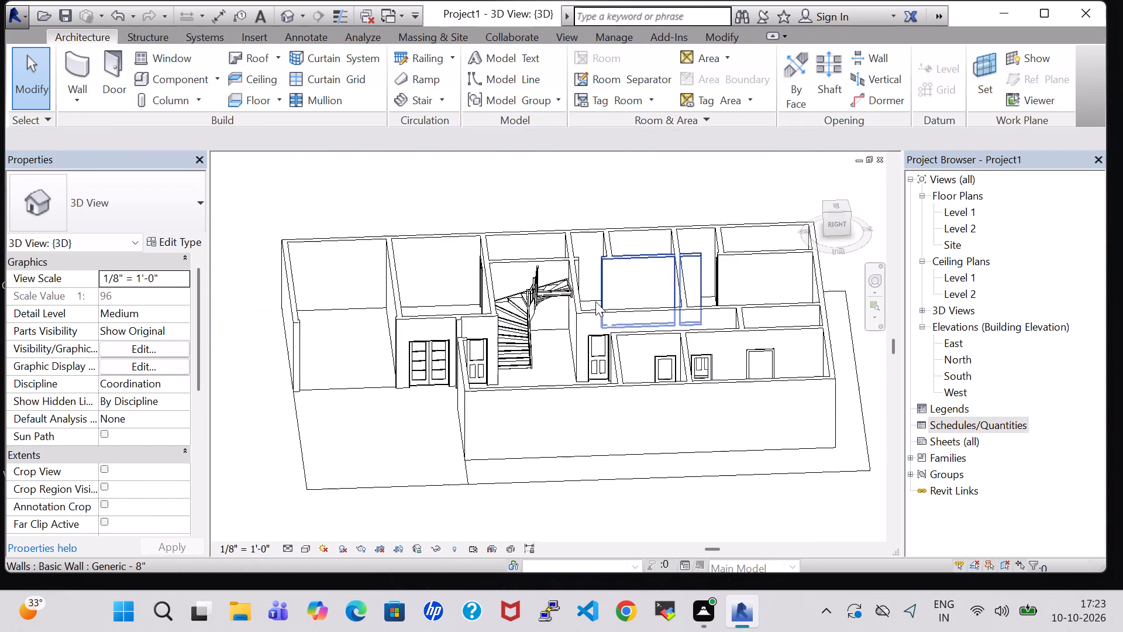
scroll(595, 301, "down", 2)
left_click(302, 549)
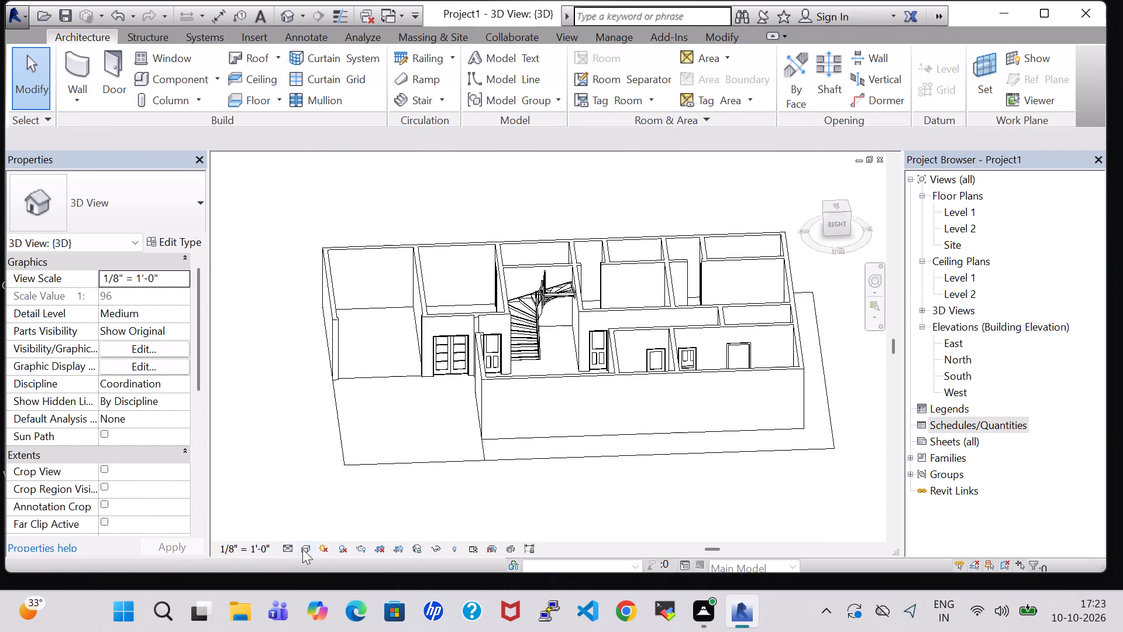
left_click(349, 506)
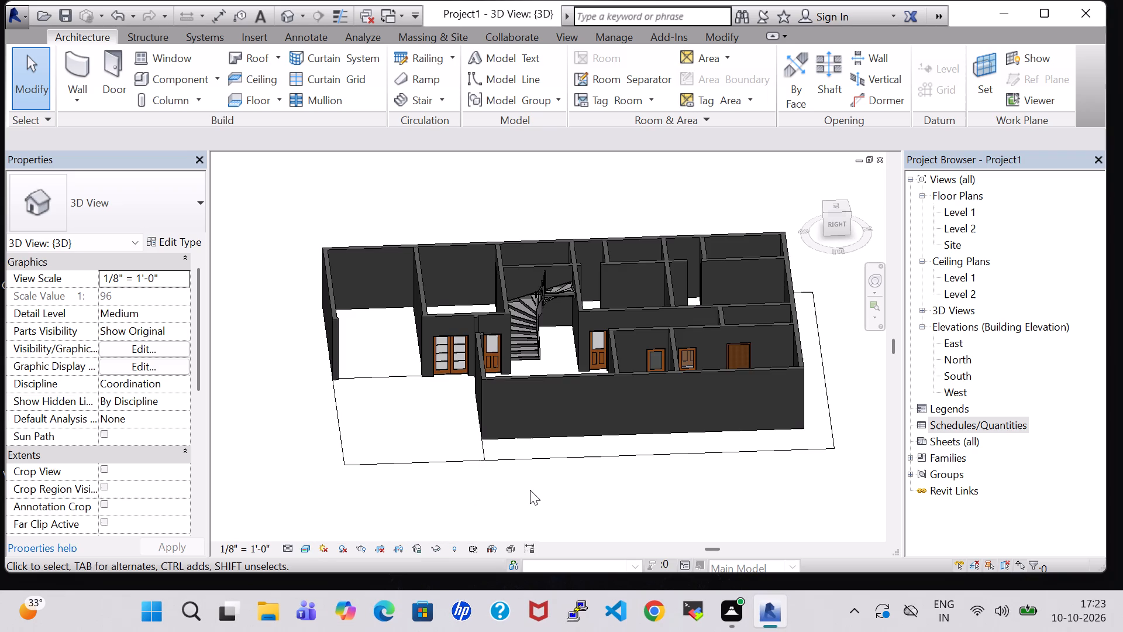
Examine the model in 3D around the LAWN, PORCH and east passage, checking the walls, doors and stair.
scroll(530, 490, "up", 4)
middle_click_drag(538, 492, 613, 461)
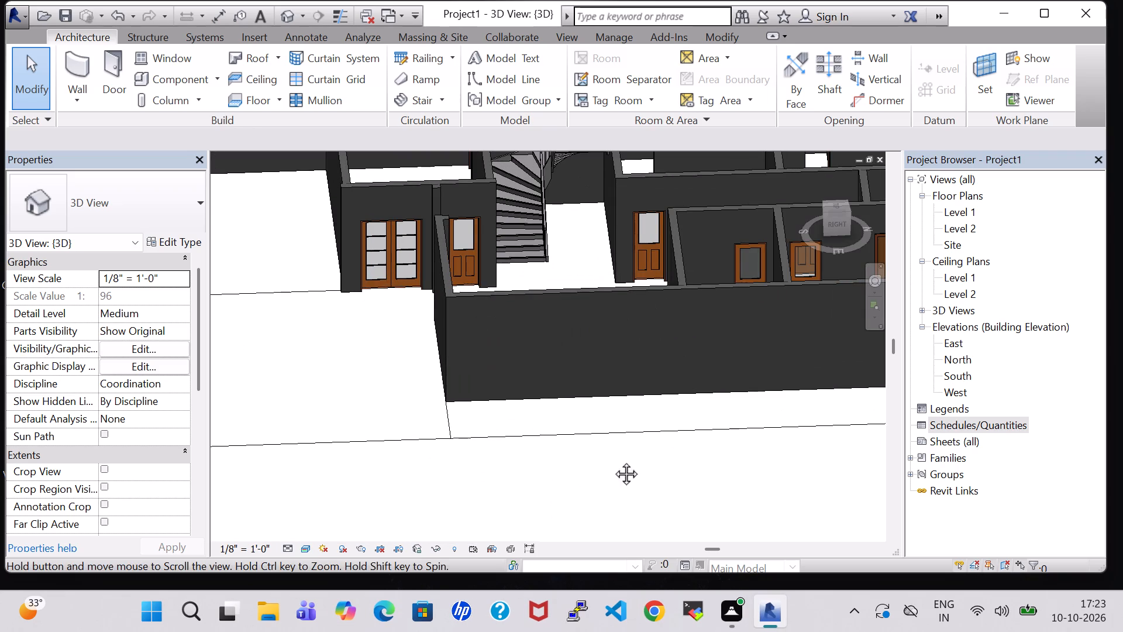
middle_click_drag(613, 461, 681, 437)
scroll(682, 436, "up", 1)
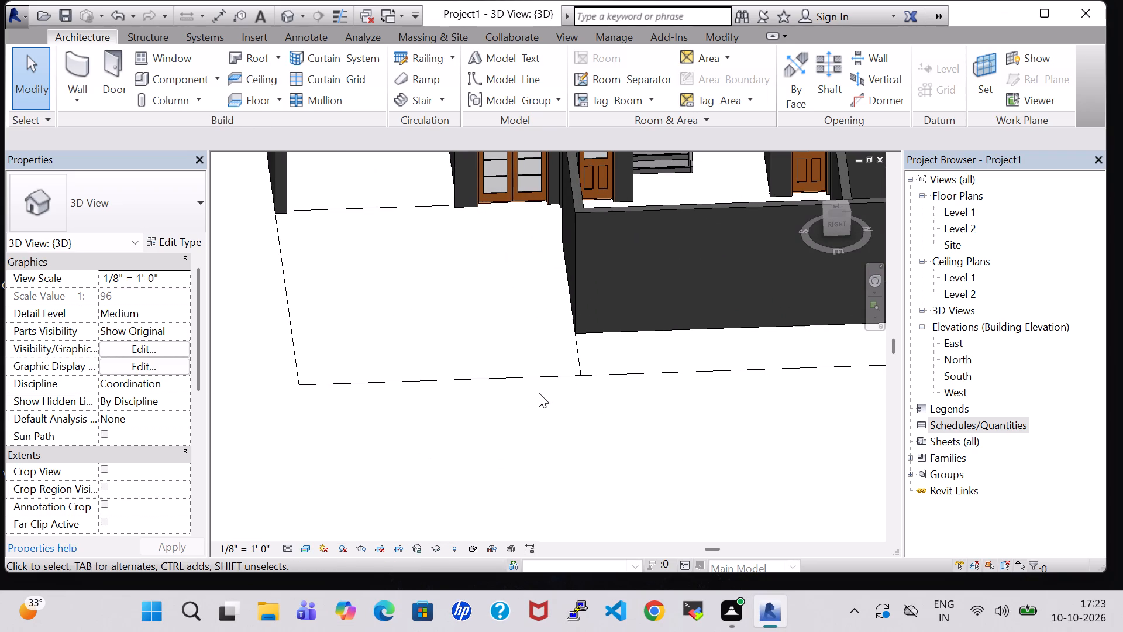
scroll(534, 396, "down", 3)
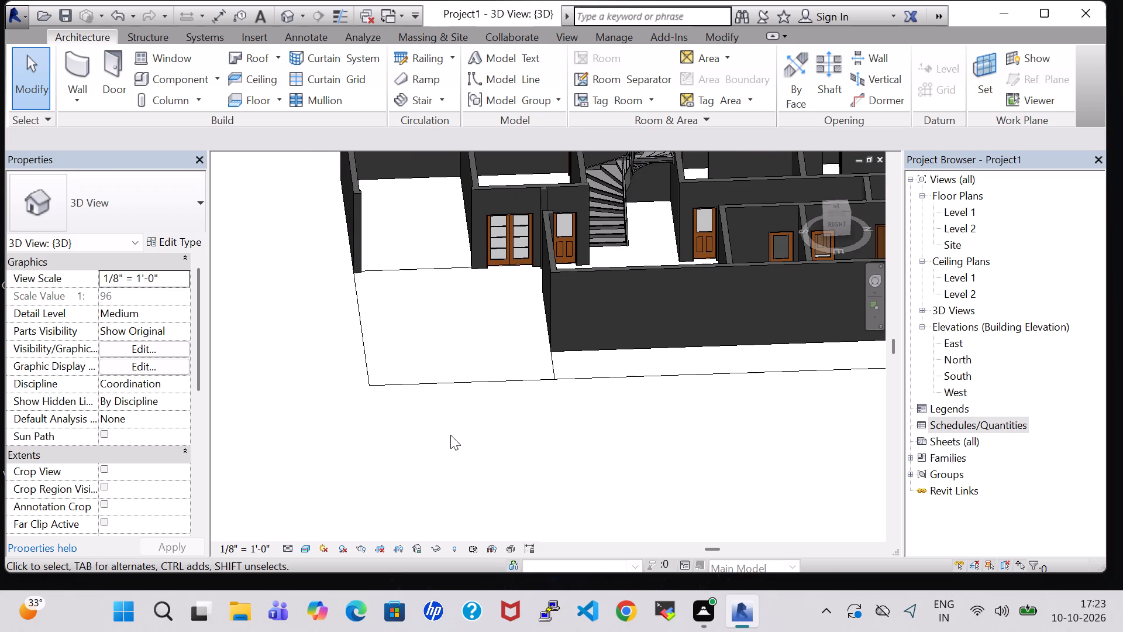
middle_click_drag(450, 435, 668, 442)
middle_click_drag(485, 412, 645, 416, "shift")
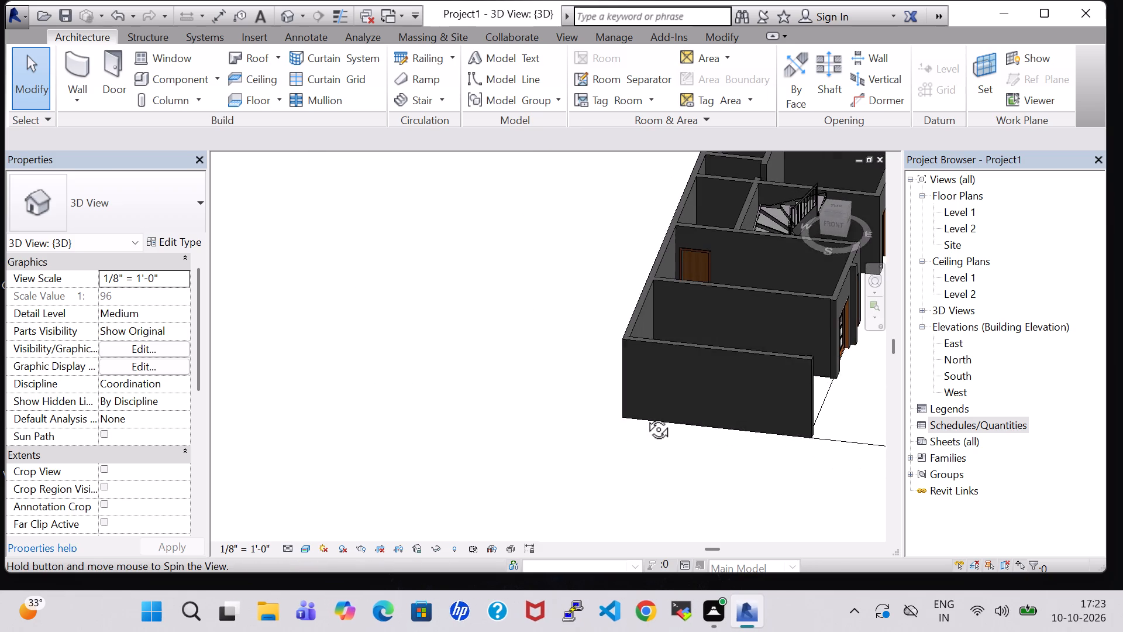
middle_click_drag(645, 416, 641, 416, "shift")
middle_click_drag(616, 444, 333, 403)
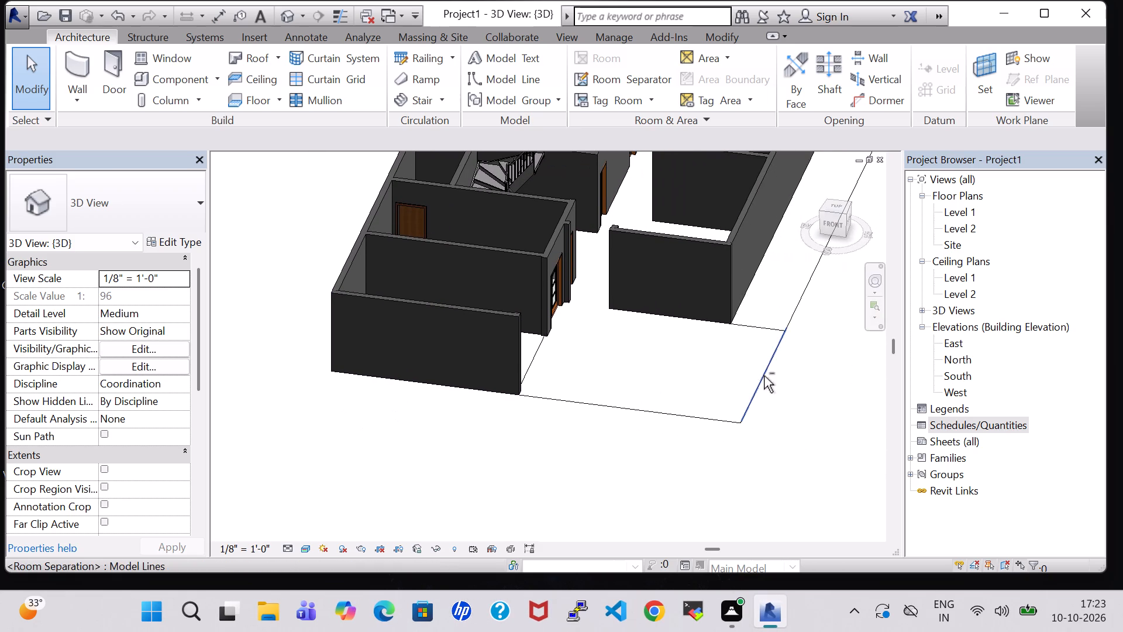
middle_click_drag(812, 373, 877, 432, "shift")
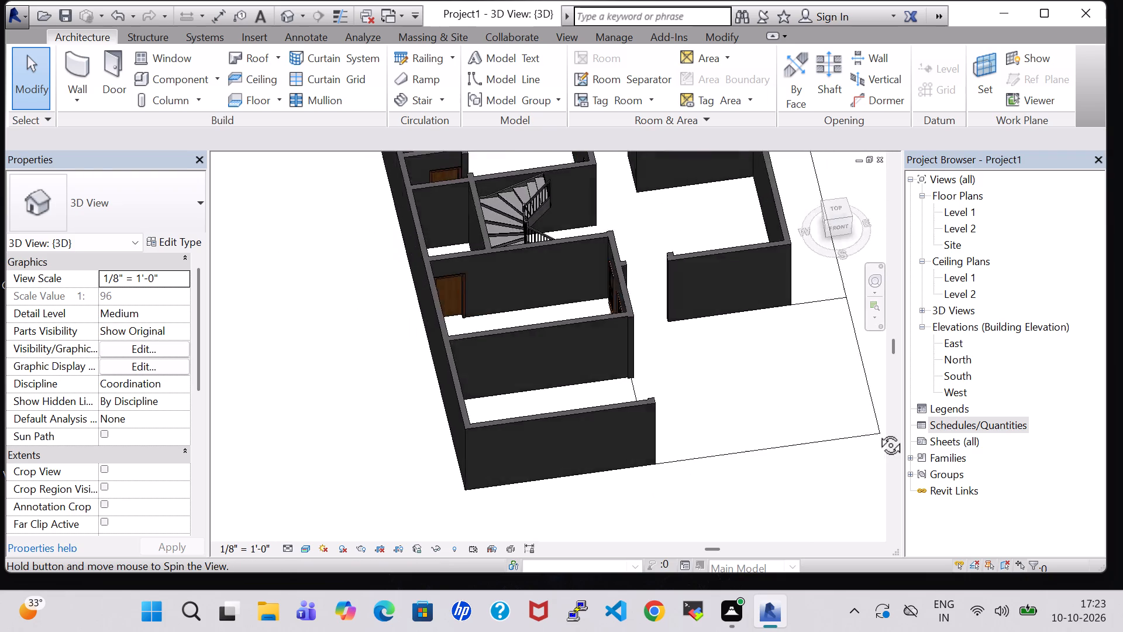
middle_click_drag(877, 432, 867, 405, "shift")
middle_click_drag(867, 405, 774, 500, "shift")
middle_click_drag(796, 407, 782, 407, "shift")
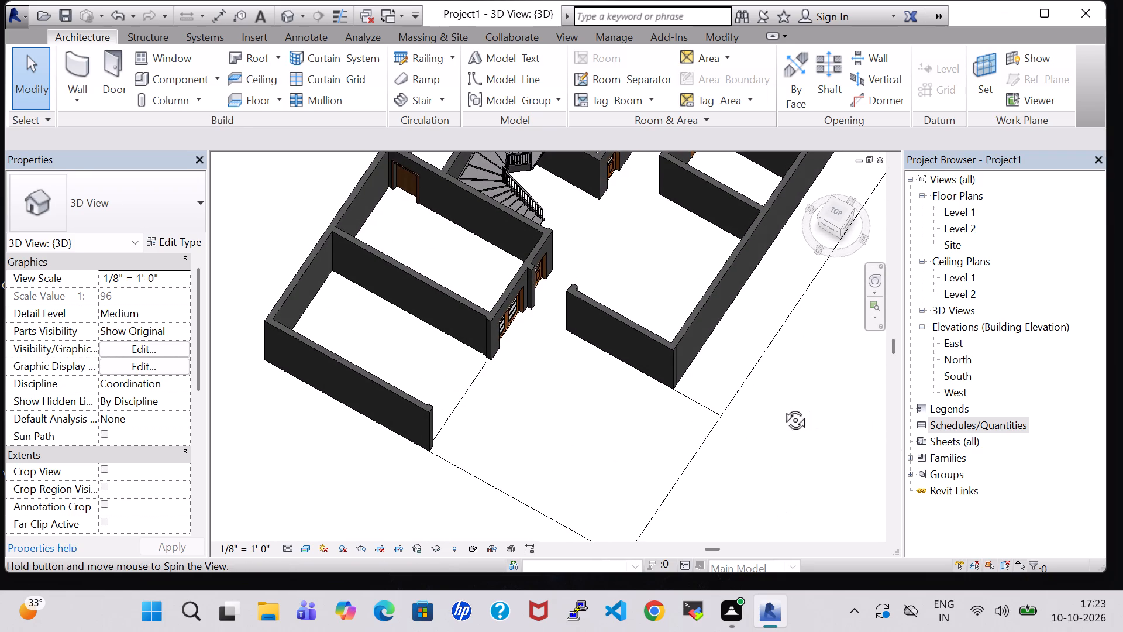
middle_click_drag(782, 407, 616, 363, "shift")
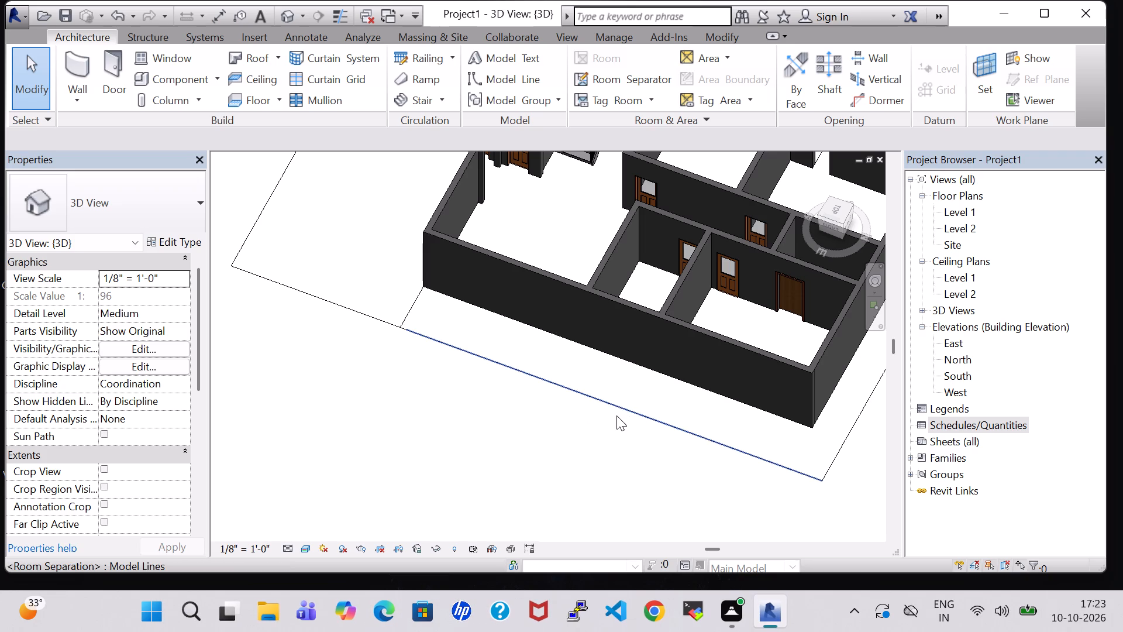
middle_click_drag(615, 423, 694, 465, "shift")
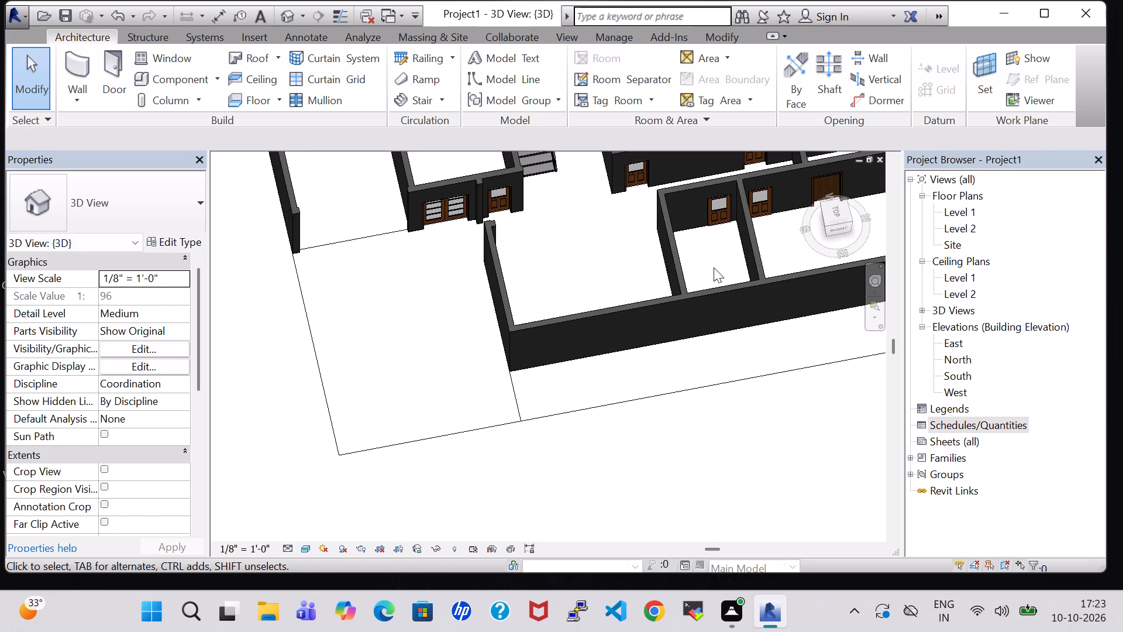
left_click(678, 256)
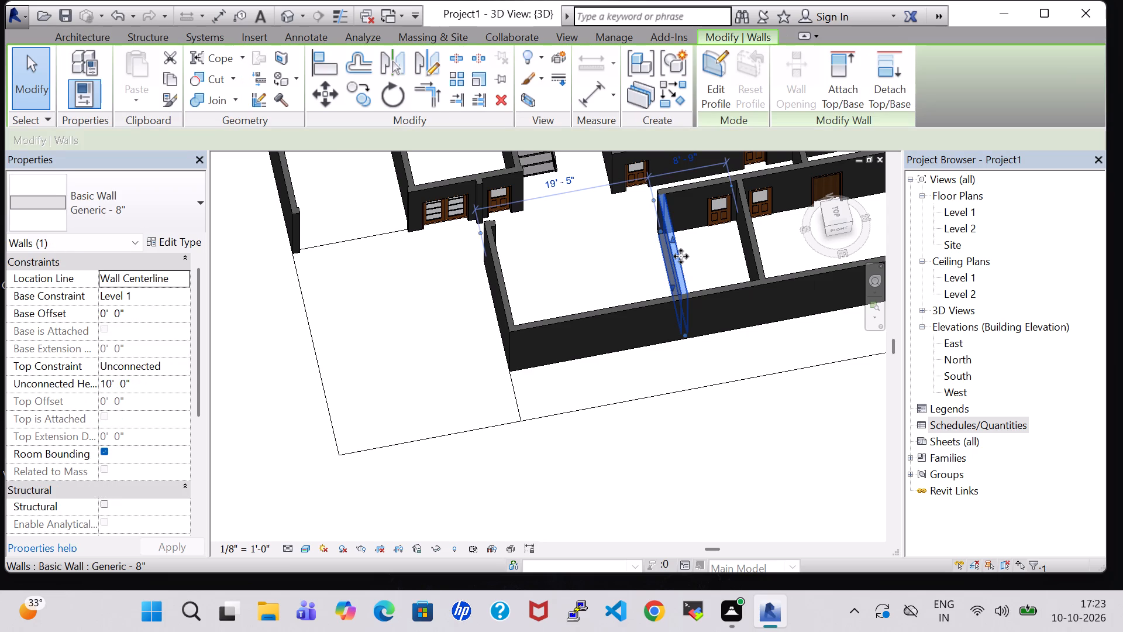
left_click(779, 421)
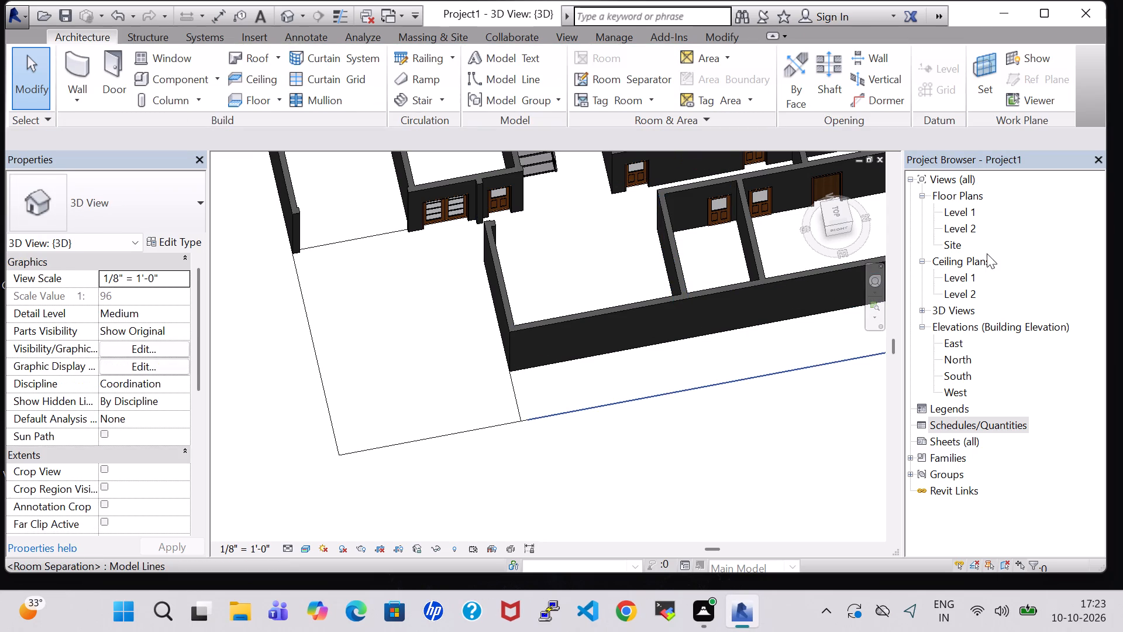
Return to the Level 1 floor plan and review the complete room layout.
double_click(956, 215)
scroll(664, 241, "down", 6)
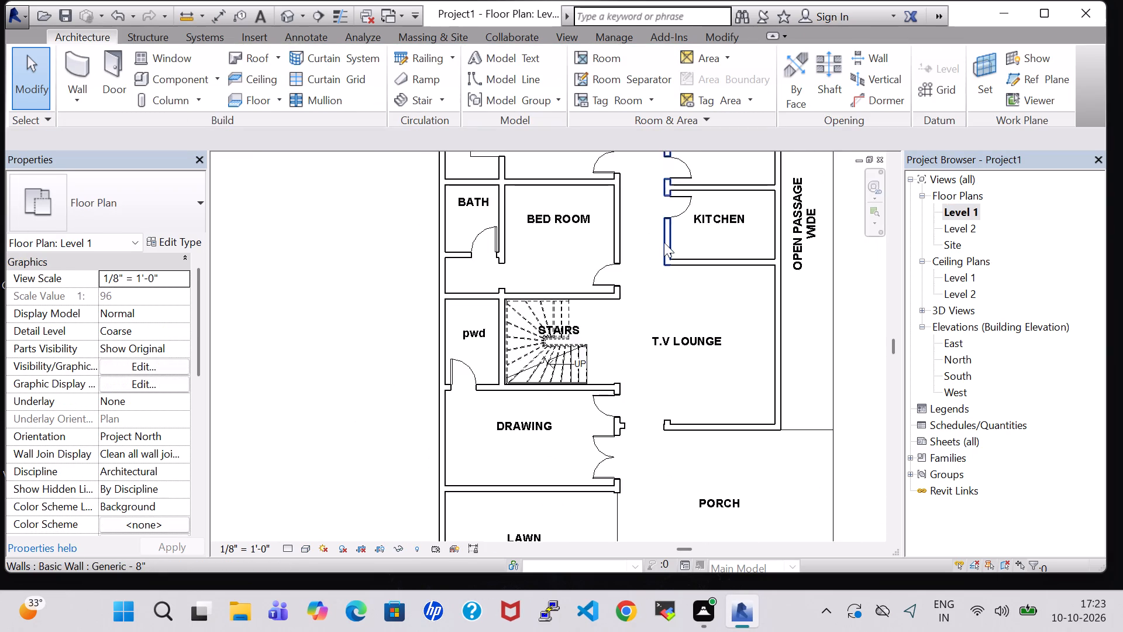
middle_click_drag(828, 273, 797, 309)
scroll(797, 309, "down", 2)
middle_click_drag(806, 279, 776, 284)
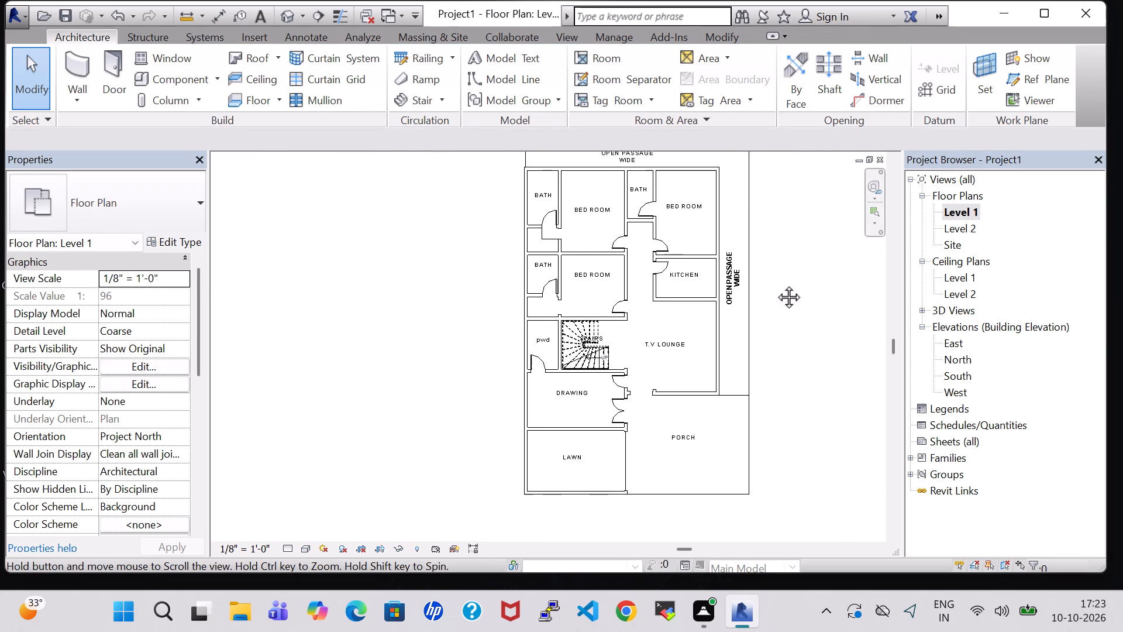
middle_click_drag(776, 284, 759, 294)
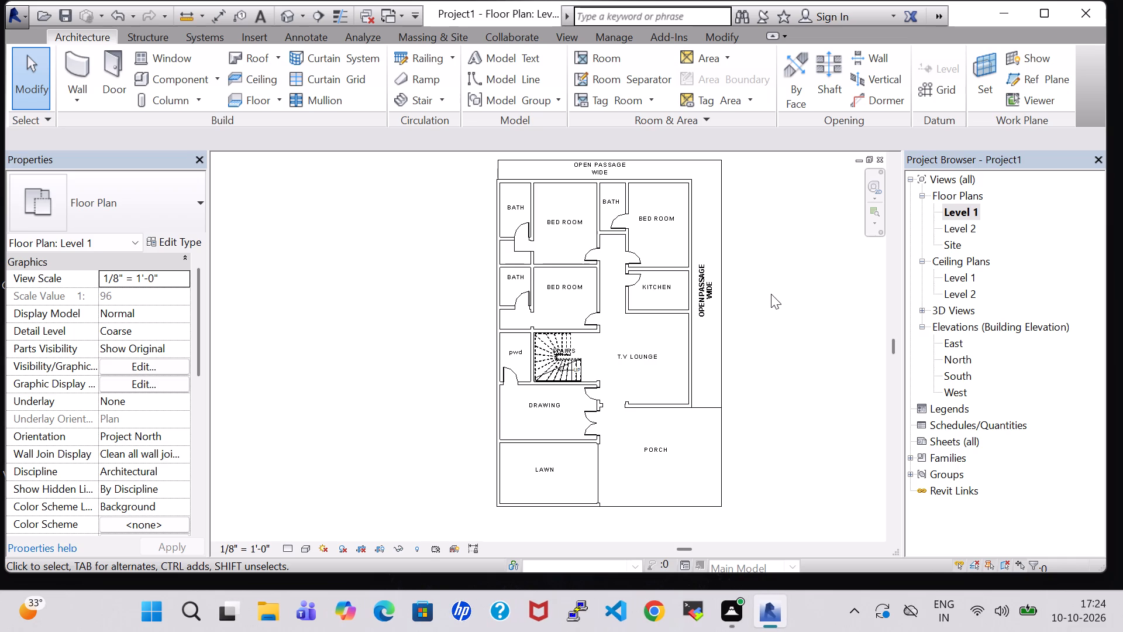
scroll(766, 364, "down", 1)
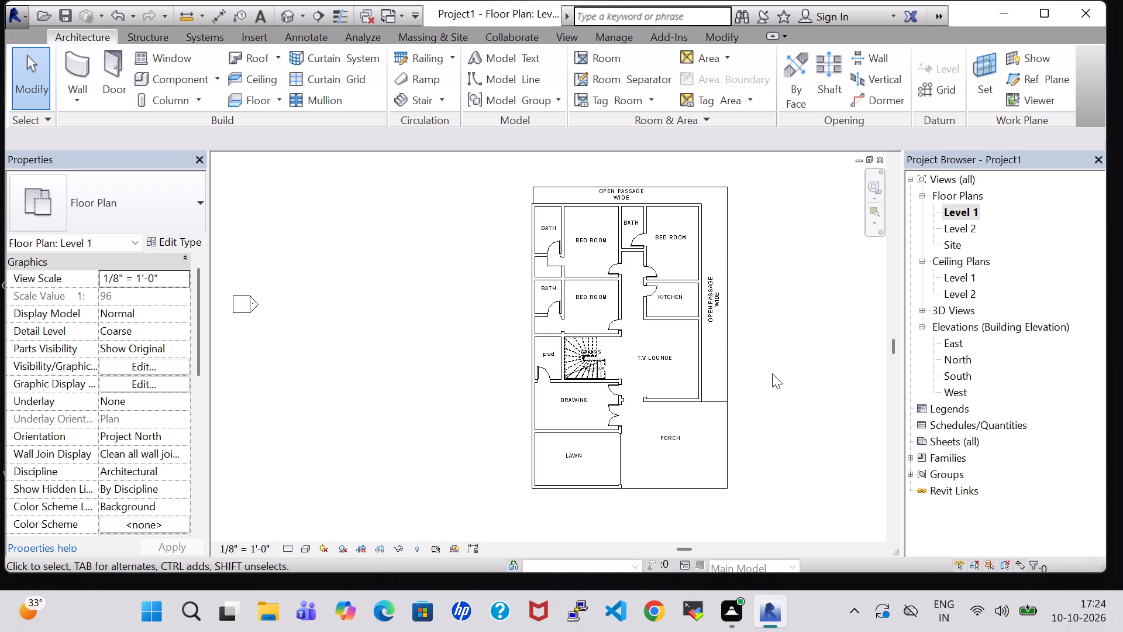
scroll(773, 372, "up", 1)
middle_click_drag(773, 372, 738, 360)
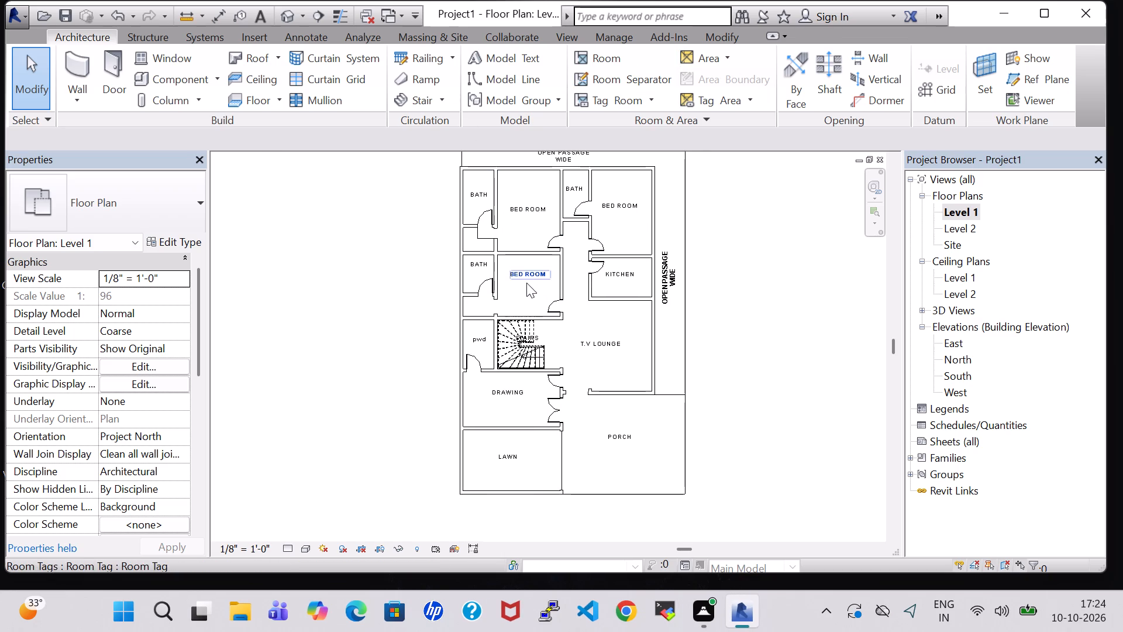
middle_click_drag(722, 278, 729, 324)
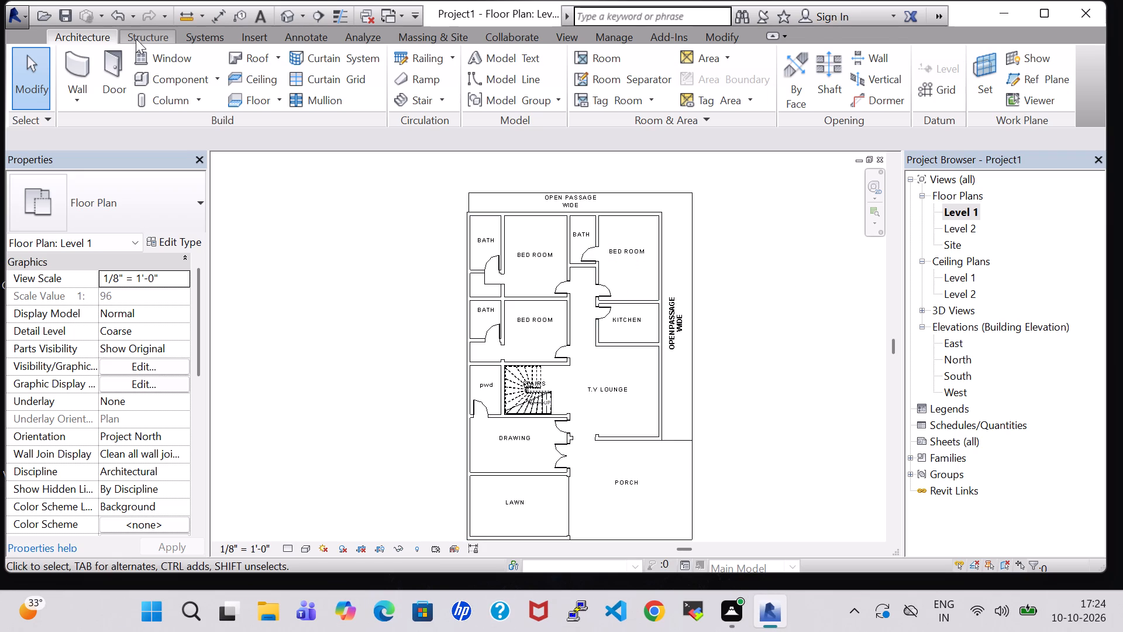
Load the RPC Beetle car family from the US Imperial library's Entourage folder as a placeable component.
left_click(144, 74)
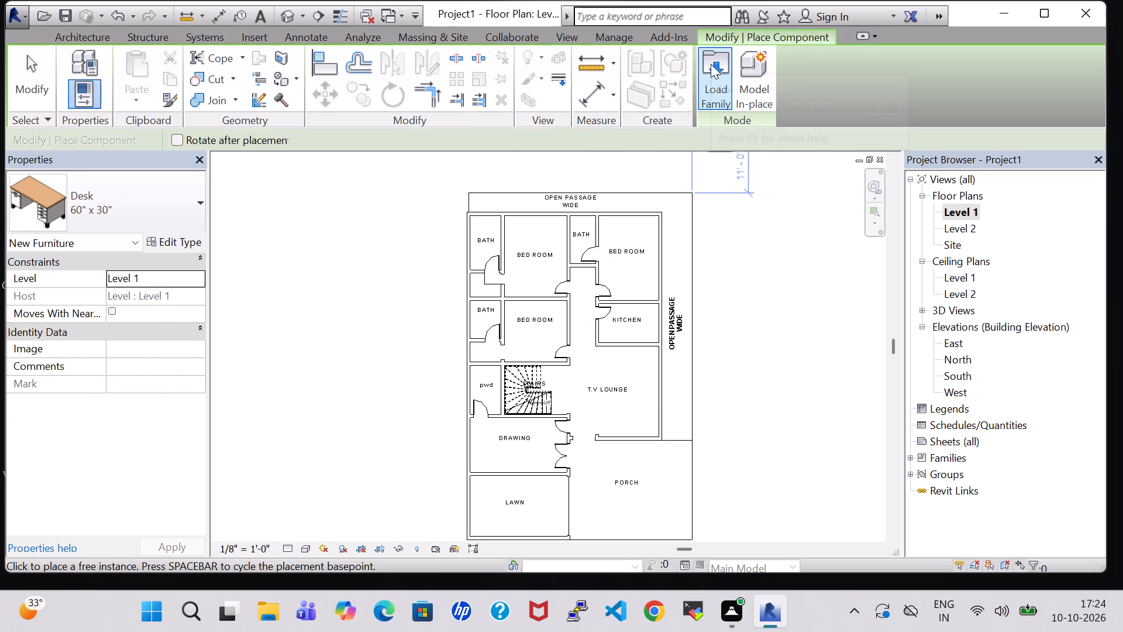
left_click(726, 99)
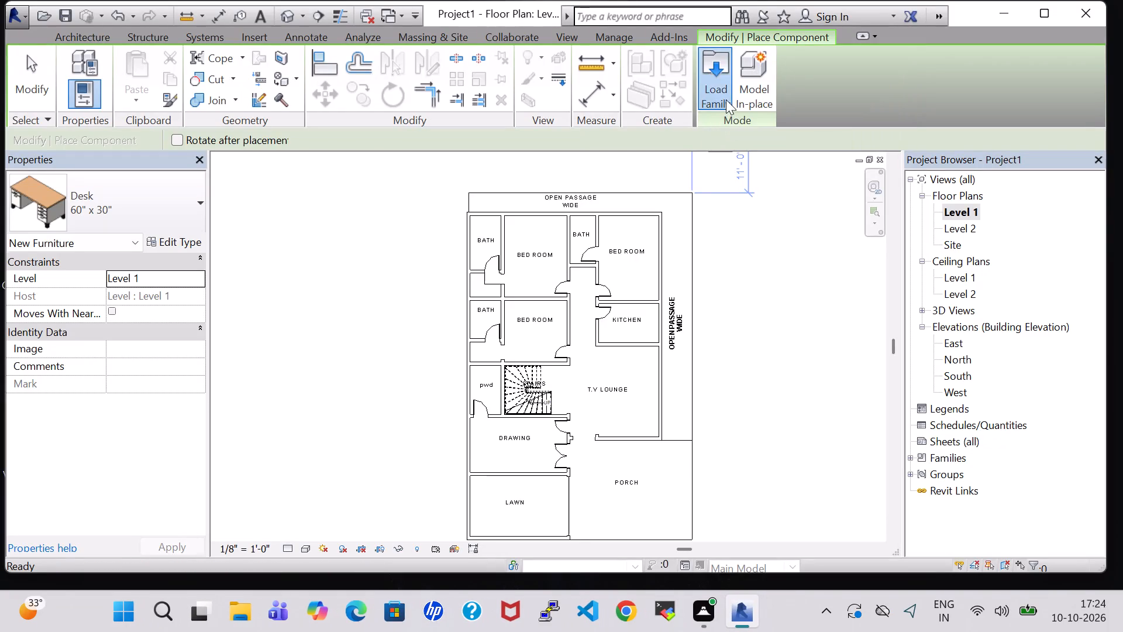
scroll(652, 279, "down", 2)
scroll(519, 197, "up", 1)
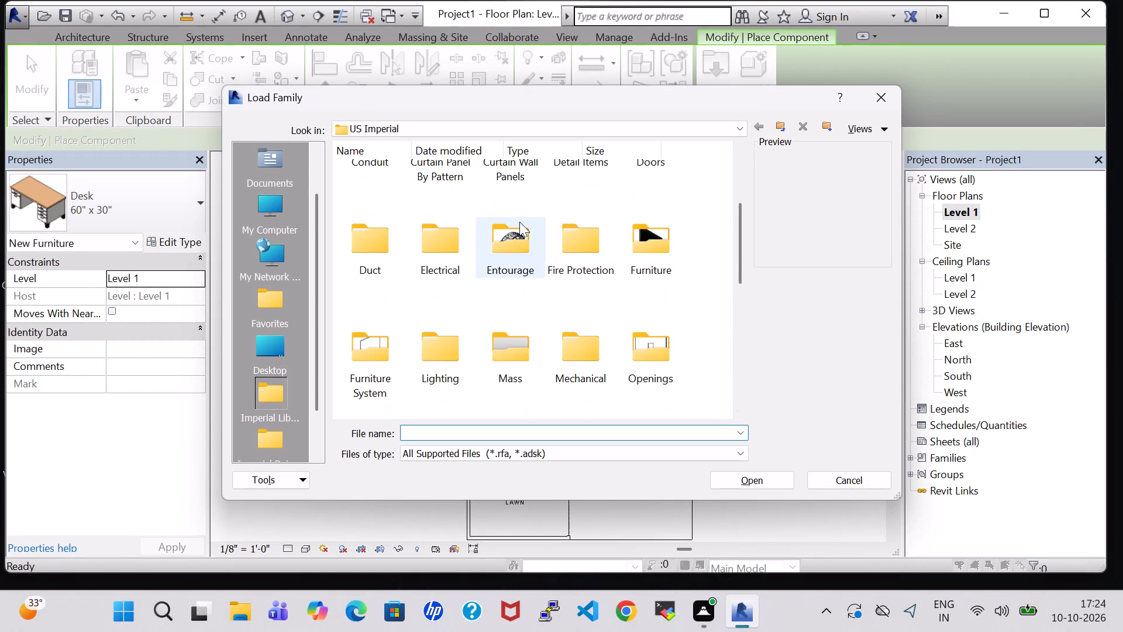
double_click(519, 222)
left_click(372, 195)
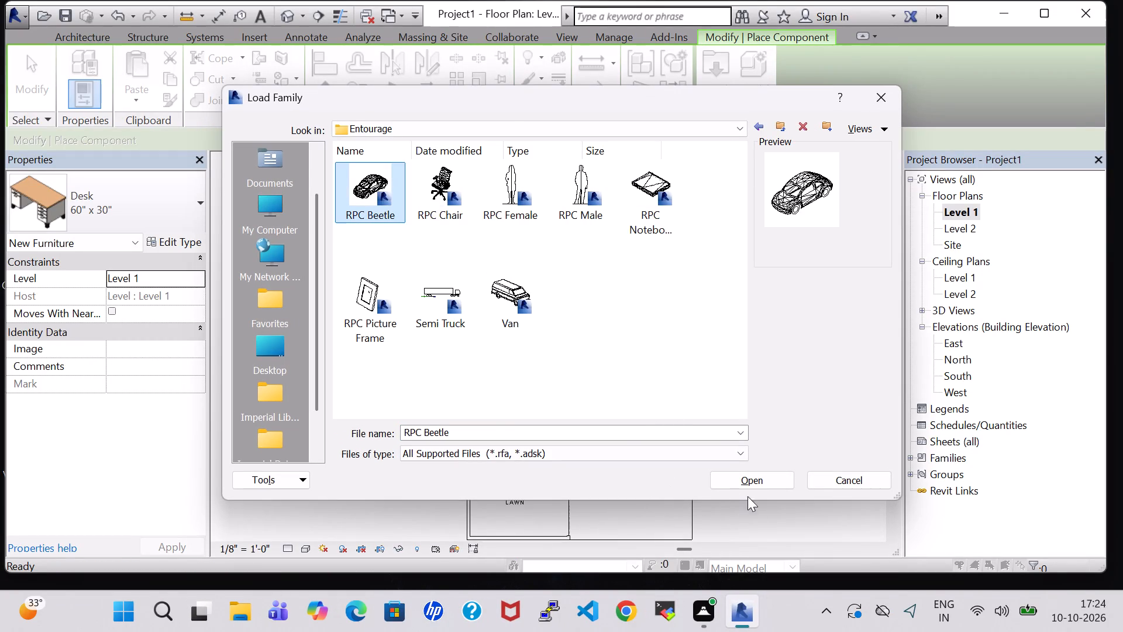
left_click(752, 482)
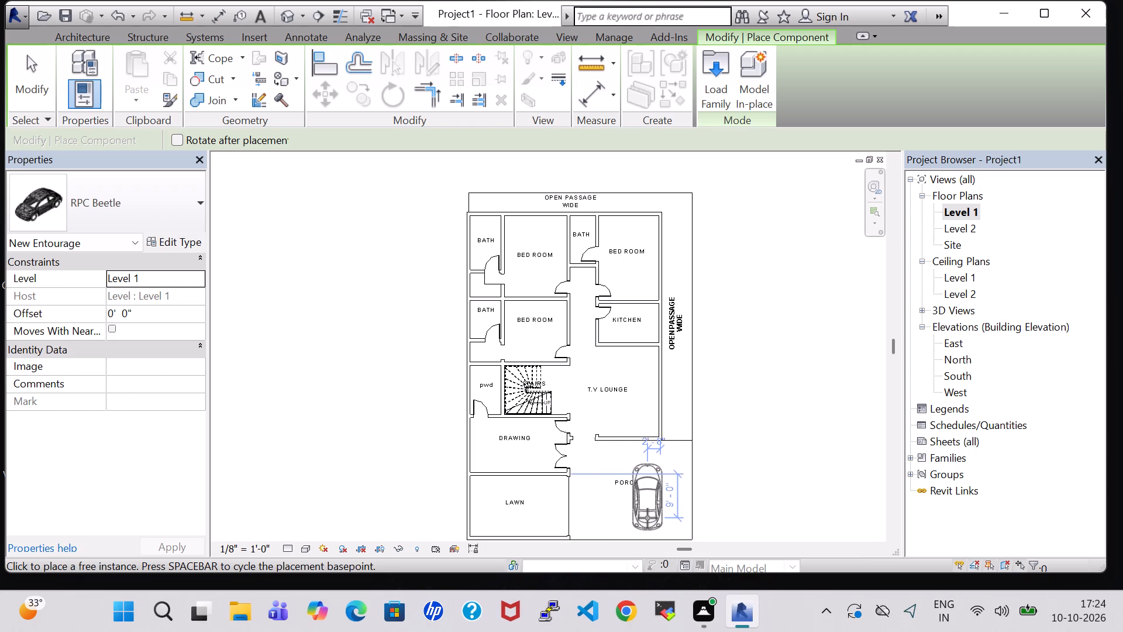
Place two RPC Beetle cars side by side in the PORCH, about 9'-2" and 16'-8" from its east boundary.
left_click(647, 518)
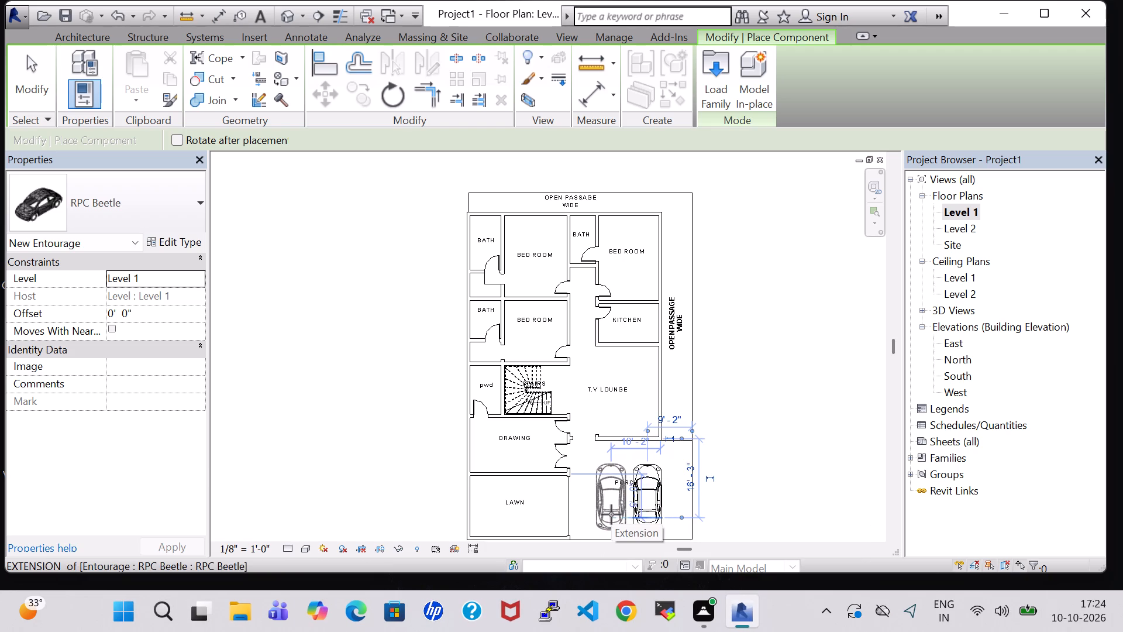
left_click(611, 514)
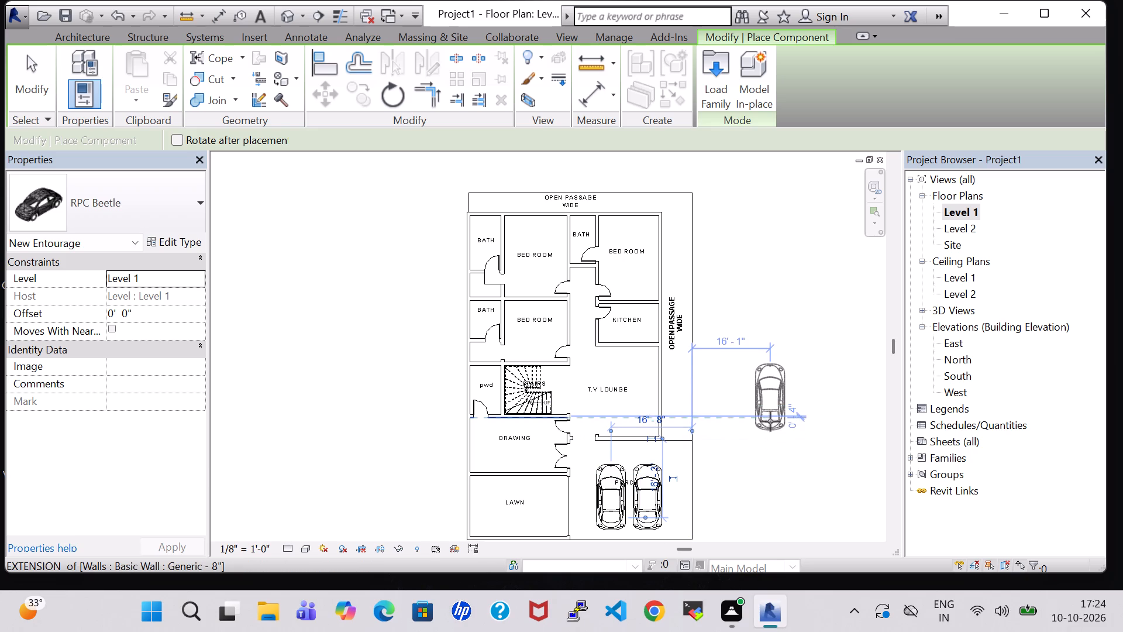
key("Escape")
key("Escape")
middle_click_drag(770, 420, 762, 406)
scroll(762, 406, "down", 1)
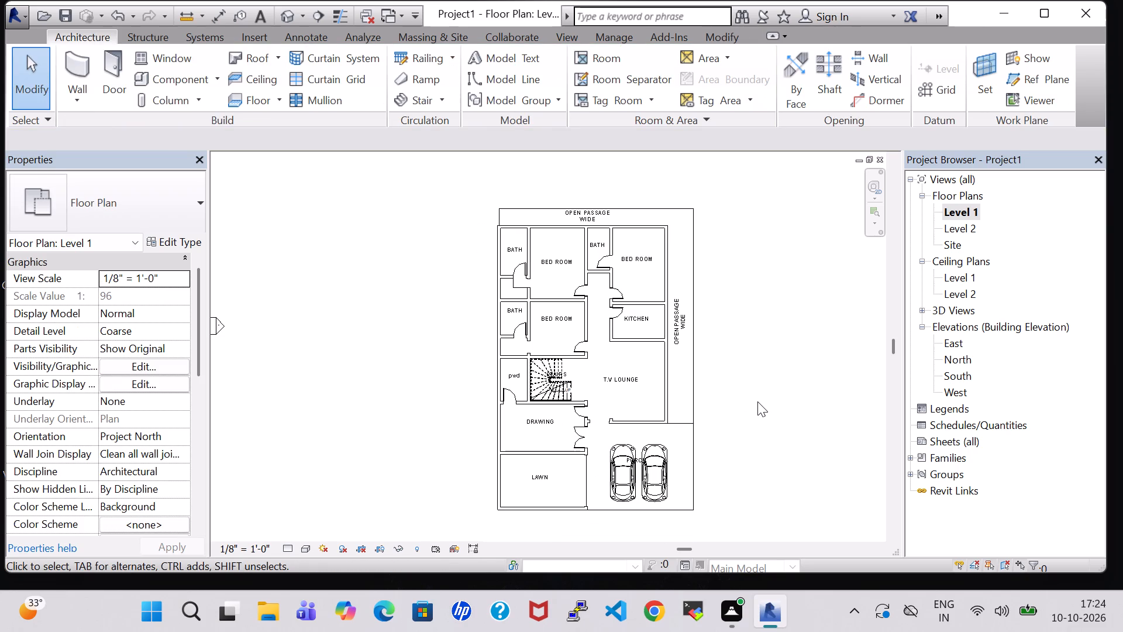
scroll(647, 465, "up", 6)
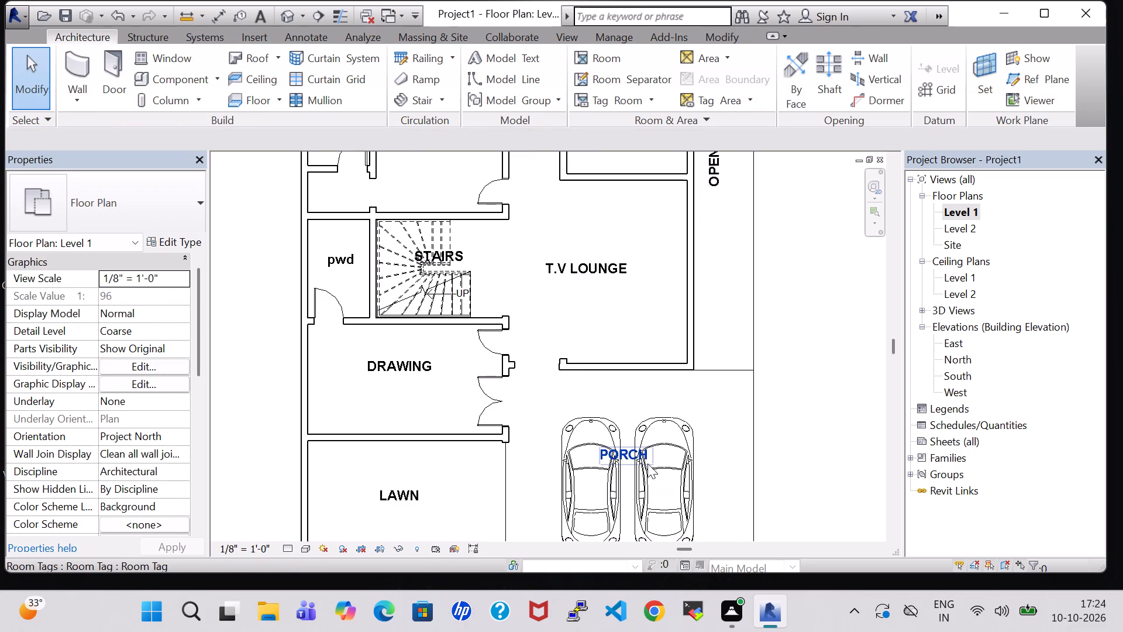
Move the PORCH room tag north so that it sits just above the two cars.
left_click(636, 459)
key("Up")
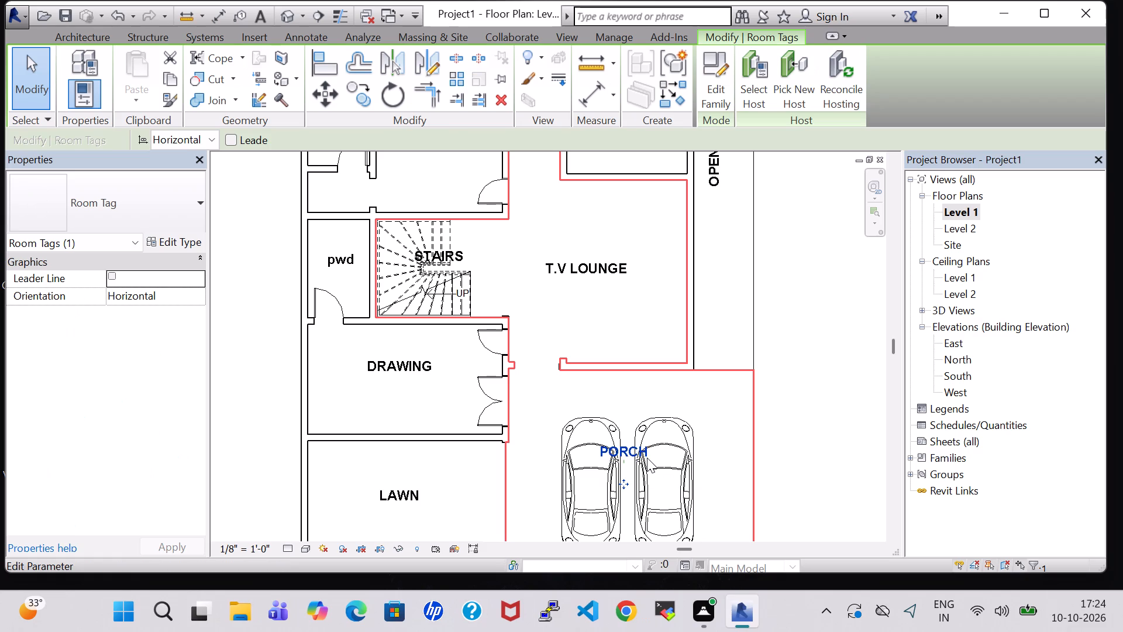
key("Up")
key("Up")
key("Up")
key("Up")
key("Up")
key("Up")
key("Up")
key("Up")
key("Up")
key("Up")
key("Up")
key("Up")
key("Up")
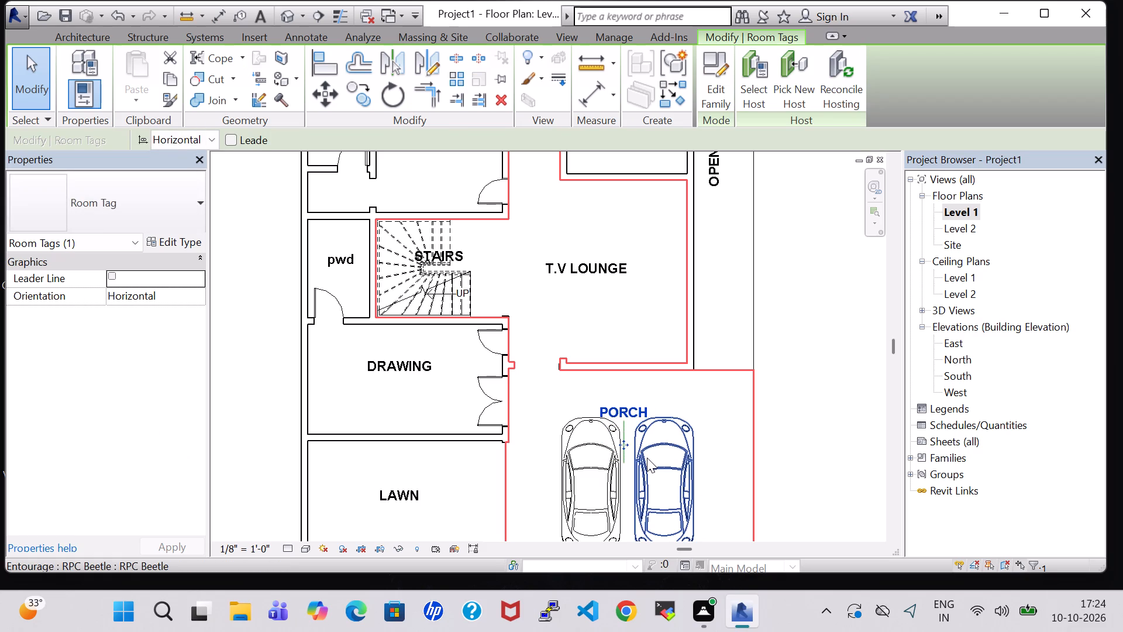
key("Up")
key("Up")
key("Up")
key("Up")
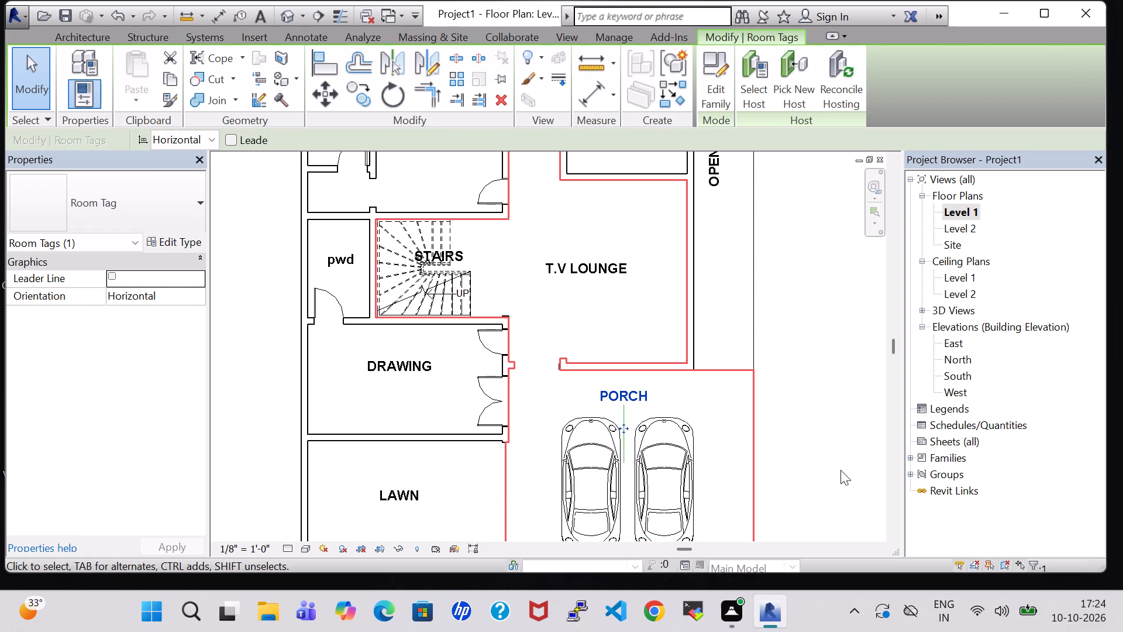
left_click(827, 379)
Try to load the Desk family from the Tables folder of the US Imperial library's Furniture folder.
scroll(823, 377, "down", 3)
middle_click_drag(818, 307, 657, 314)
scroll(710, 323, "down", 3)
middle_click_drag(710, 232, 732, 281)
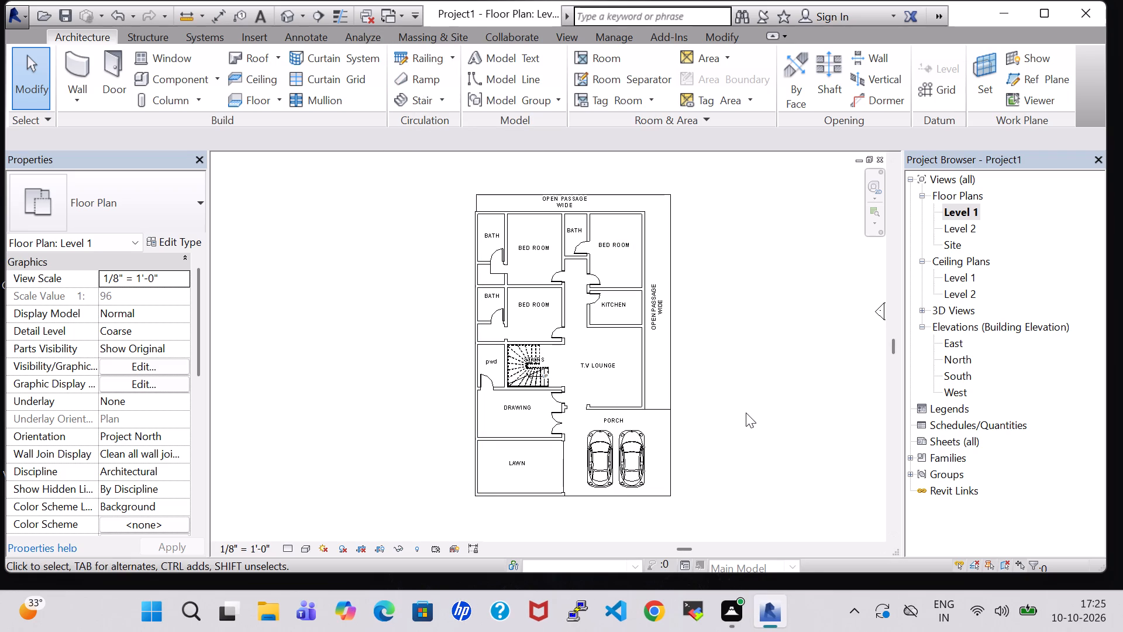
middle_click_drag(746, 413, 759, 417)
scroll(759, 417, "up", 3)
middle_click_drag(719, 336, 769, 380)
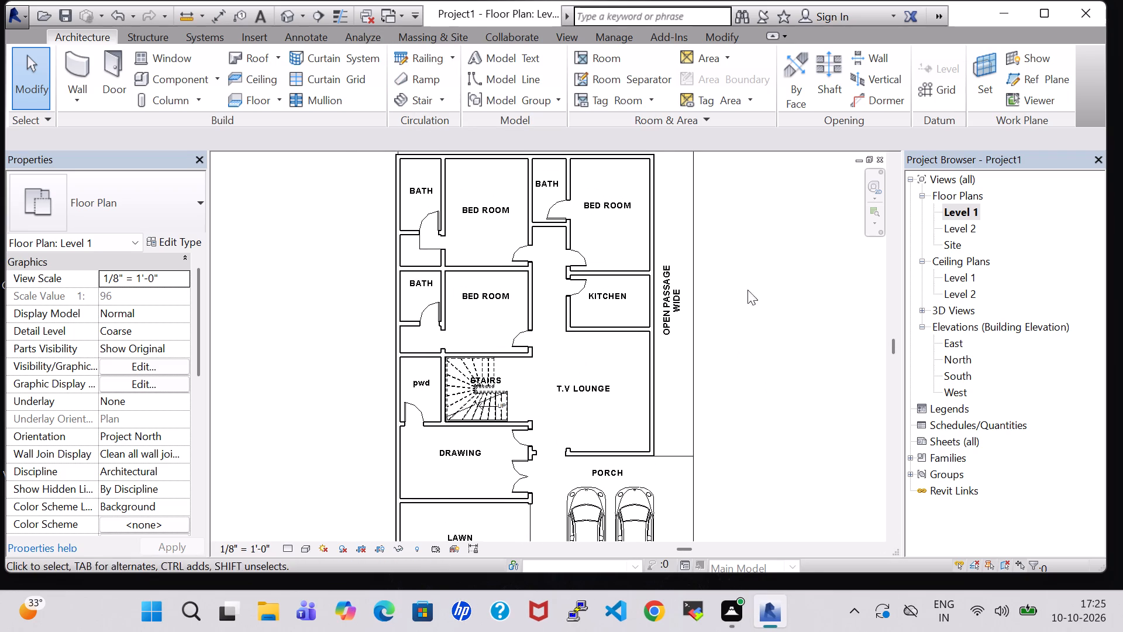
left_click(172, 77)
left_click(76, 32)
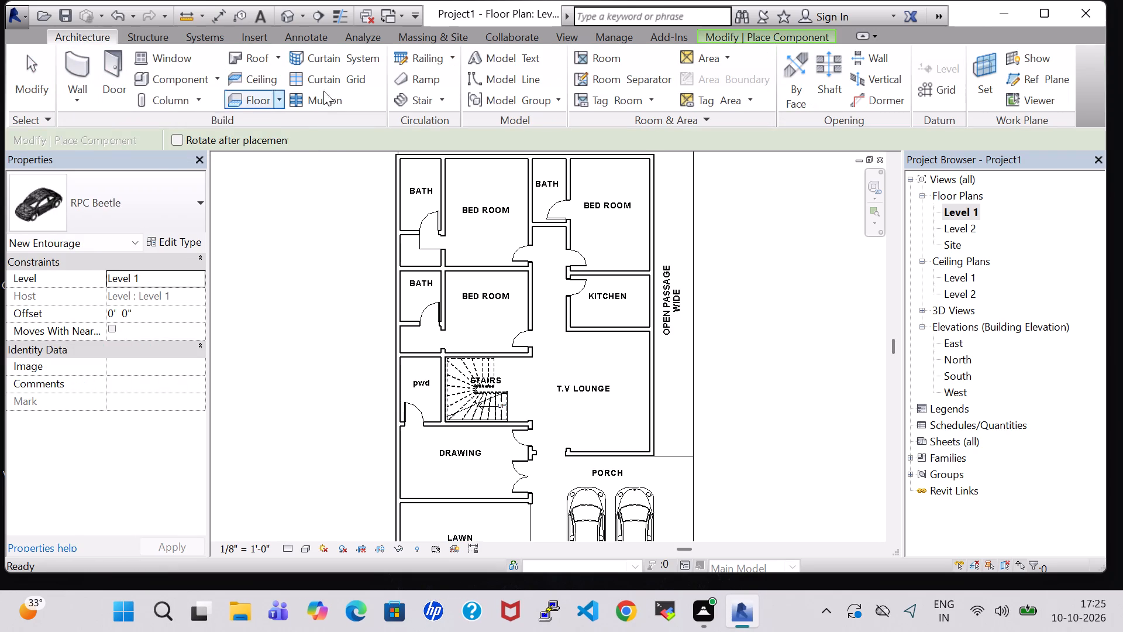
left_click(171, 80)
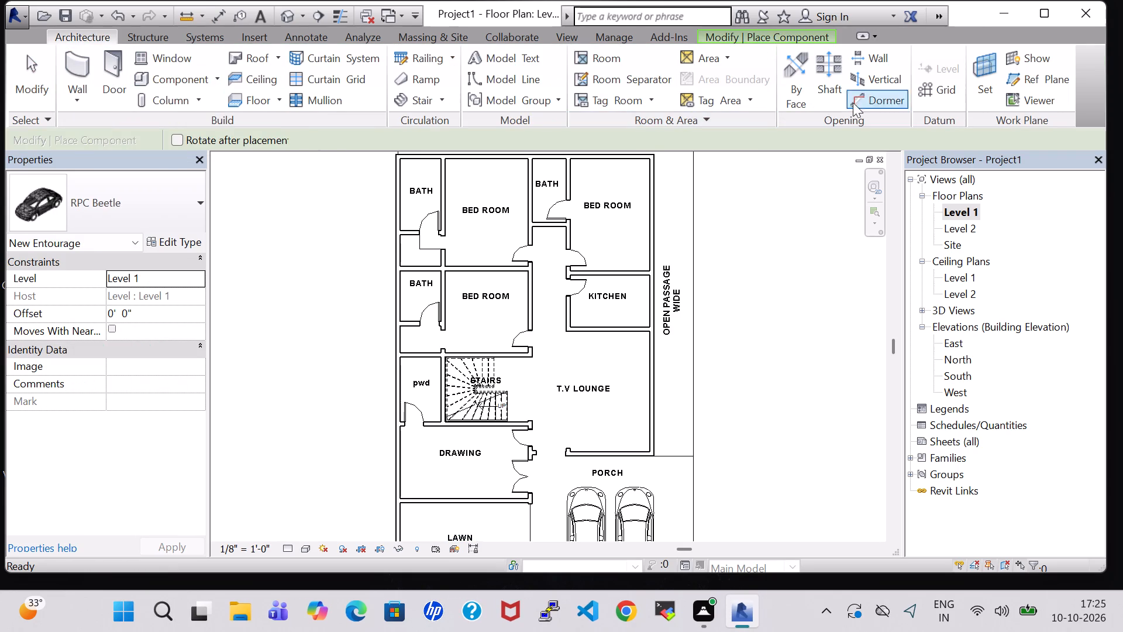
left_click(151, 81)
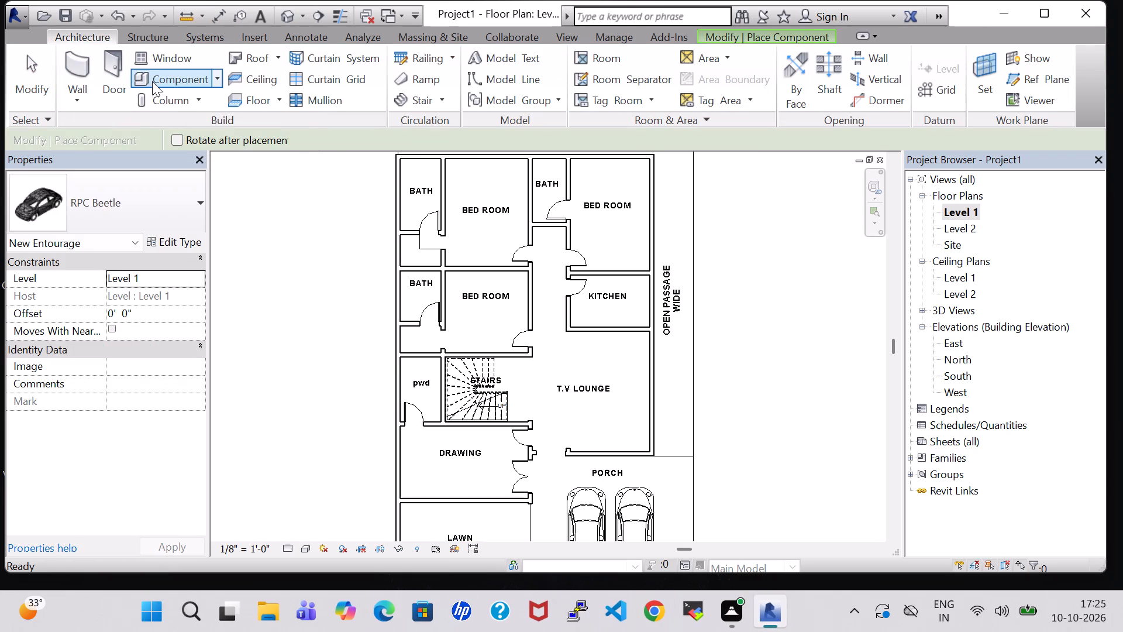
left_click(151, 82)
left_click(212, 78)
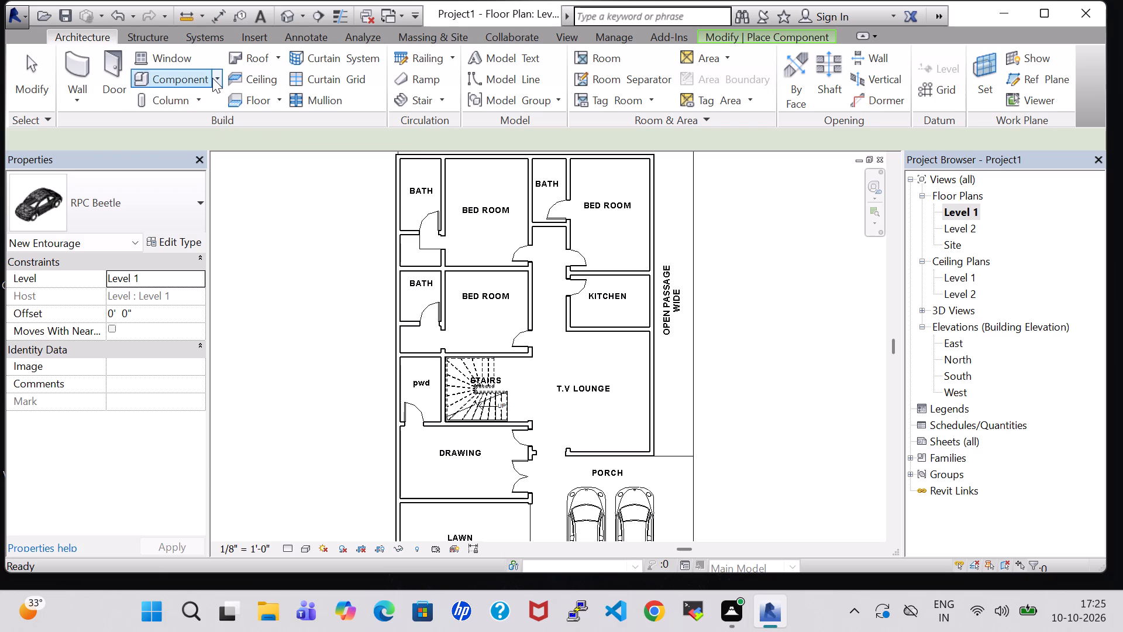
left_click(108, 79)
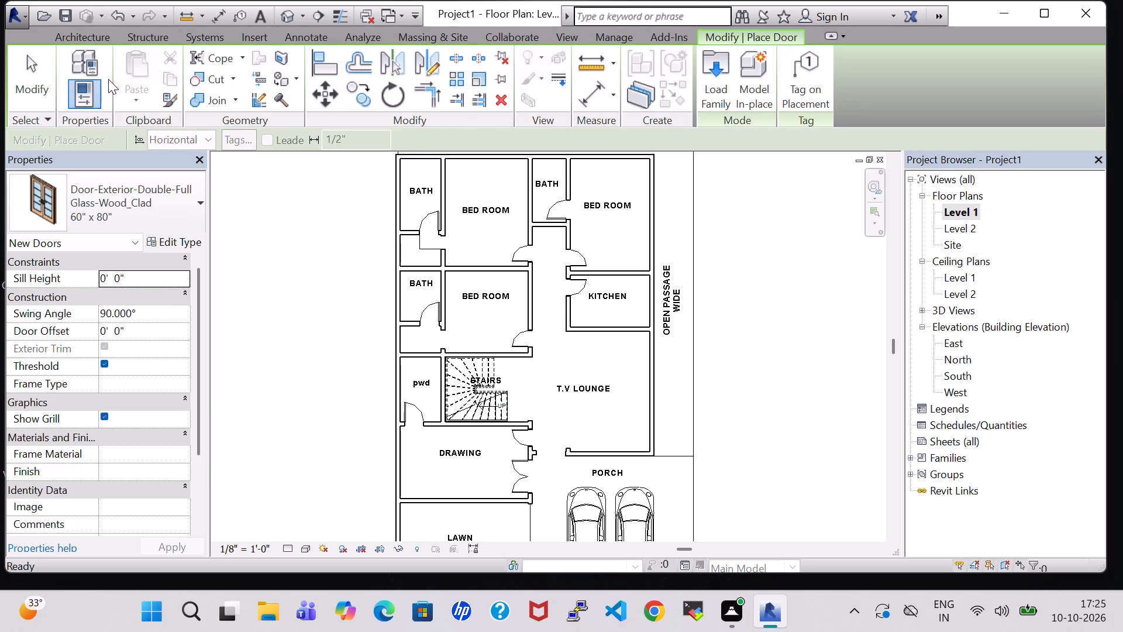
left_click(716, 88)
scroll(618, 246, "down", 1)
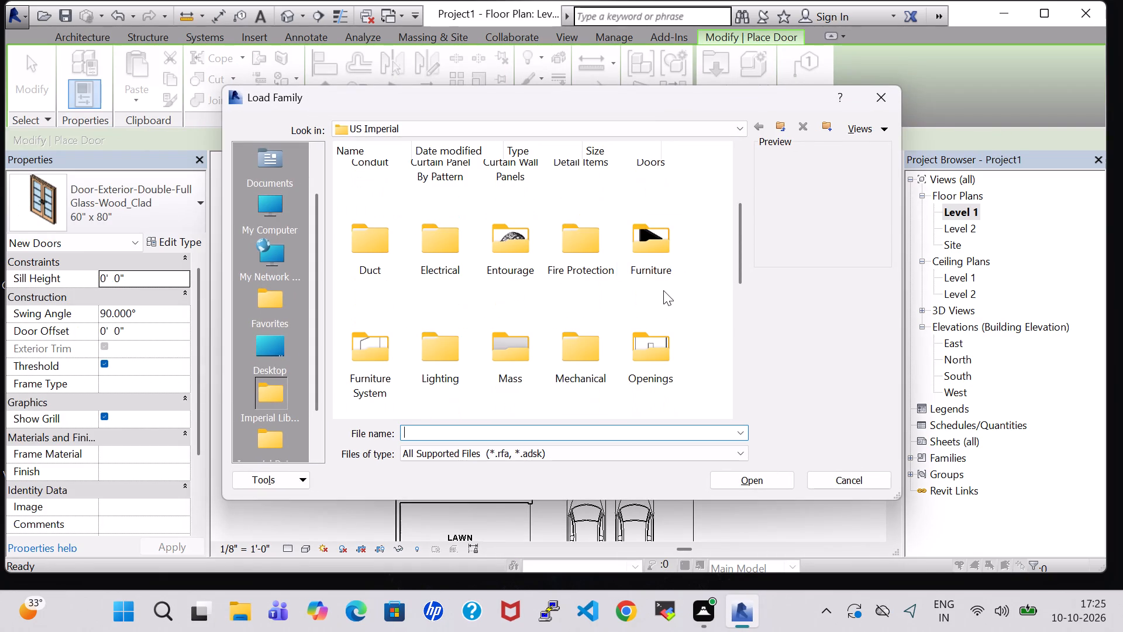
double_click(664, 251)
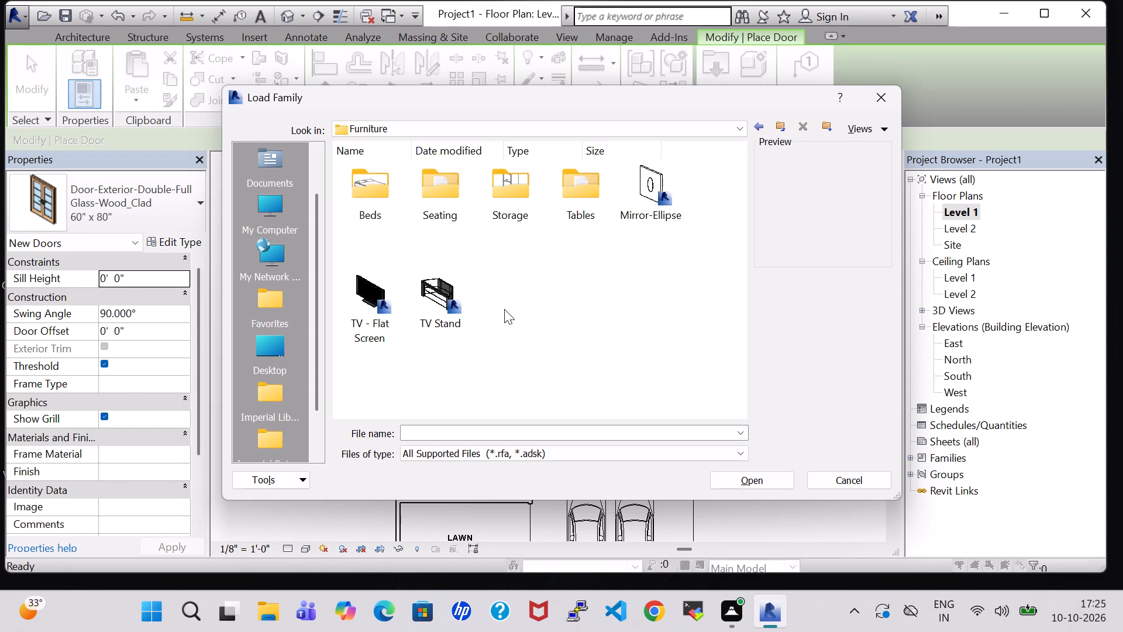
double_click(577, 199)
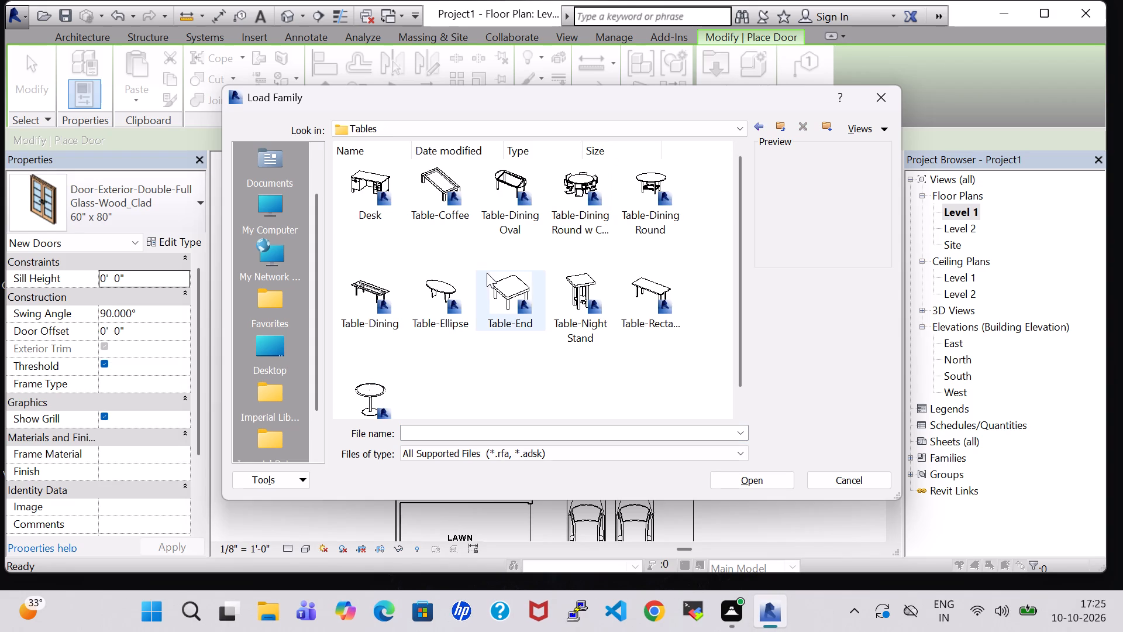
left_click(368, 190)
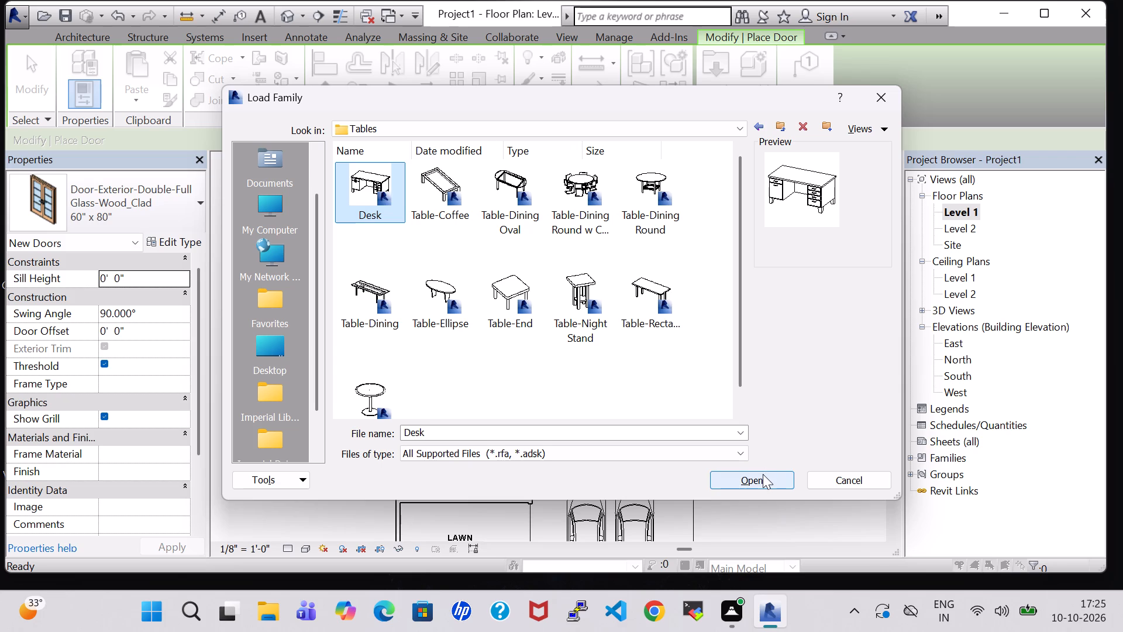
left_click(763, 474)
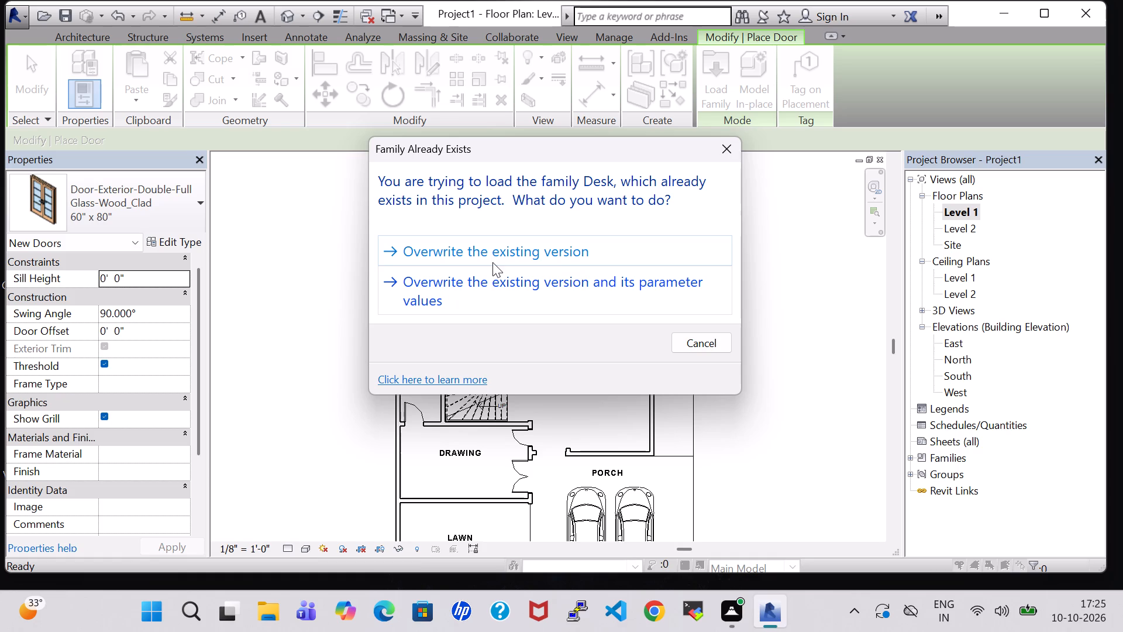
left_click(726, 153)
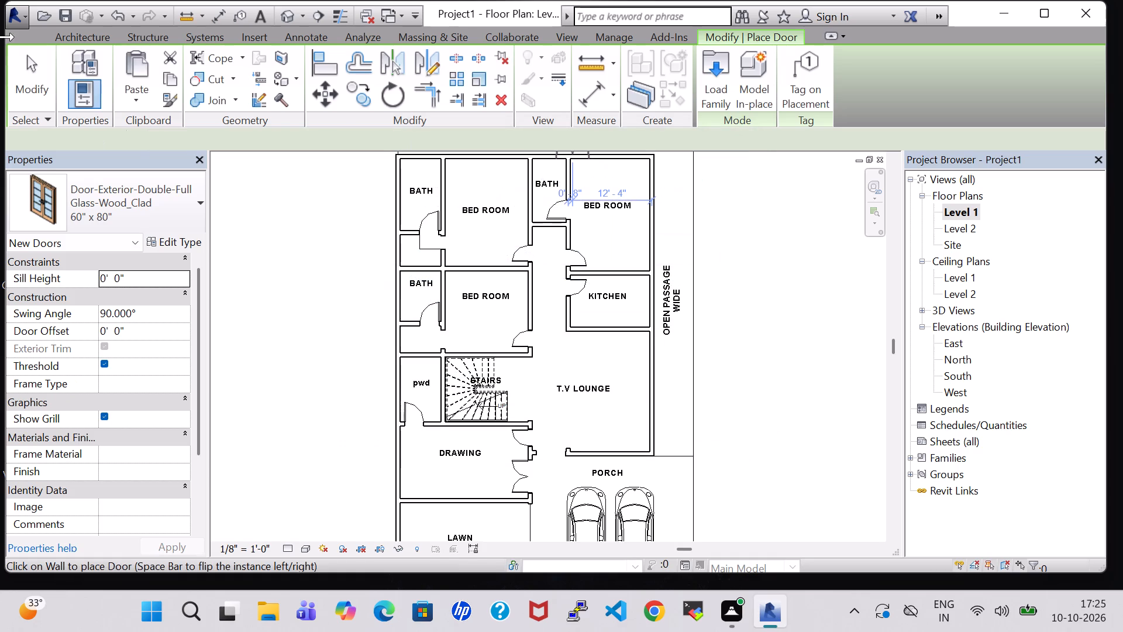
Load the Bed-Box family from the US Imperial library's Furniture Beds folder as a placeable component.
left_click(91, 33)
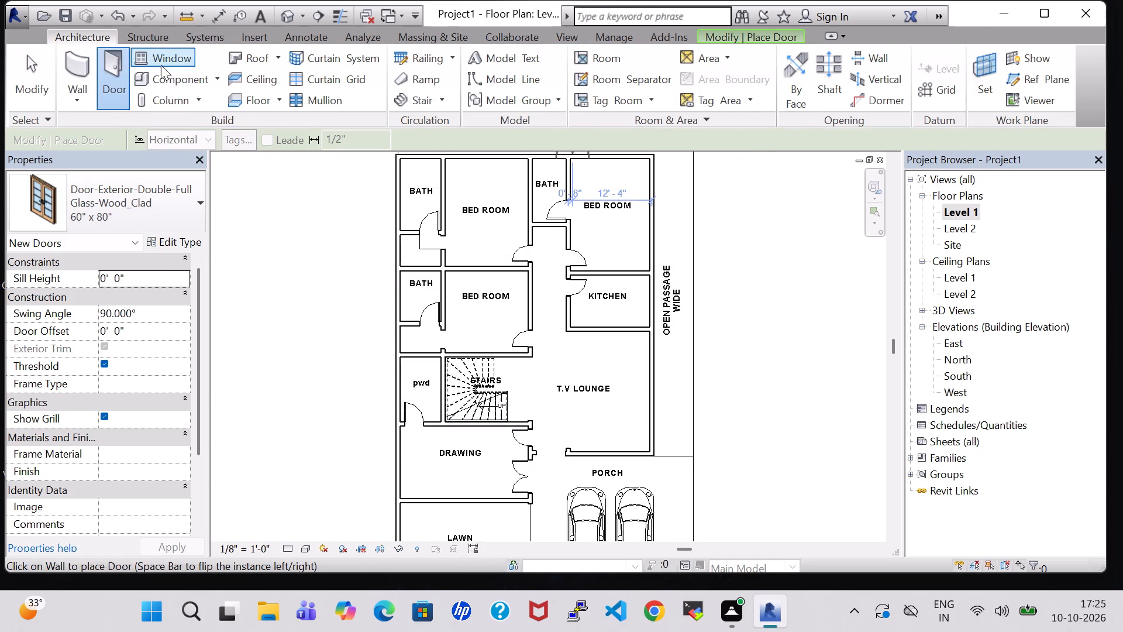
left_click(161, 65)
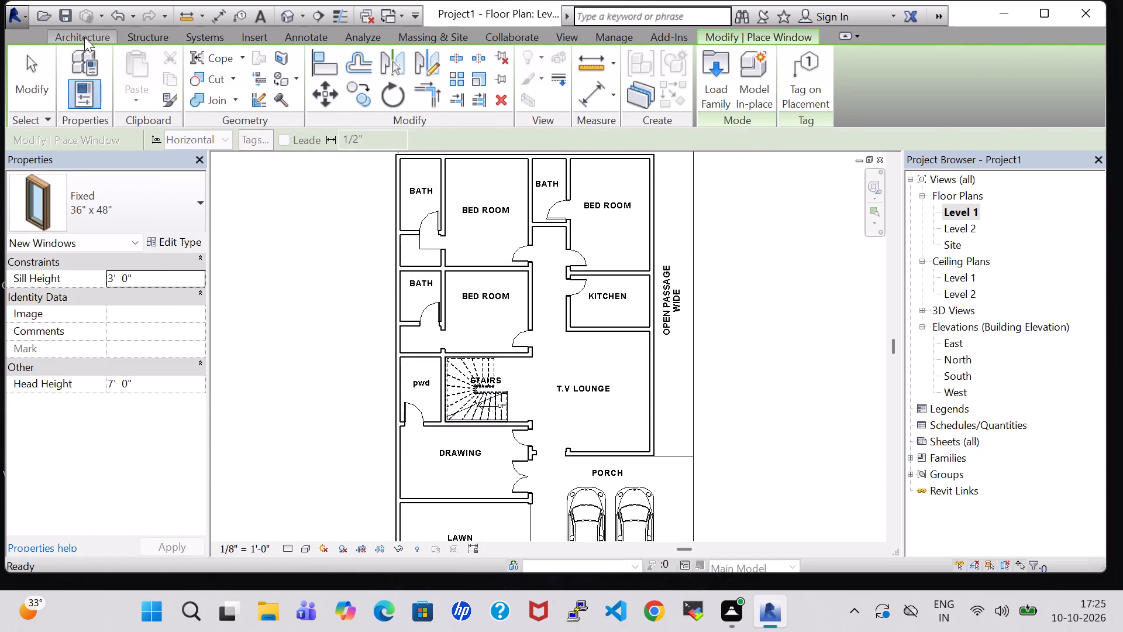
left_click(84, 37)
left_click(172, 74)
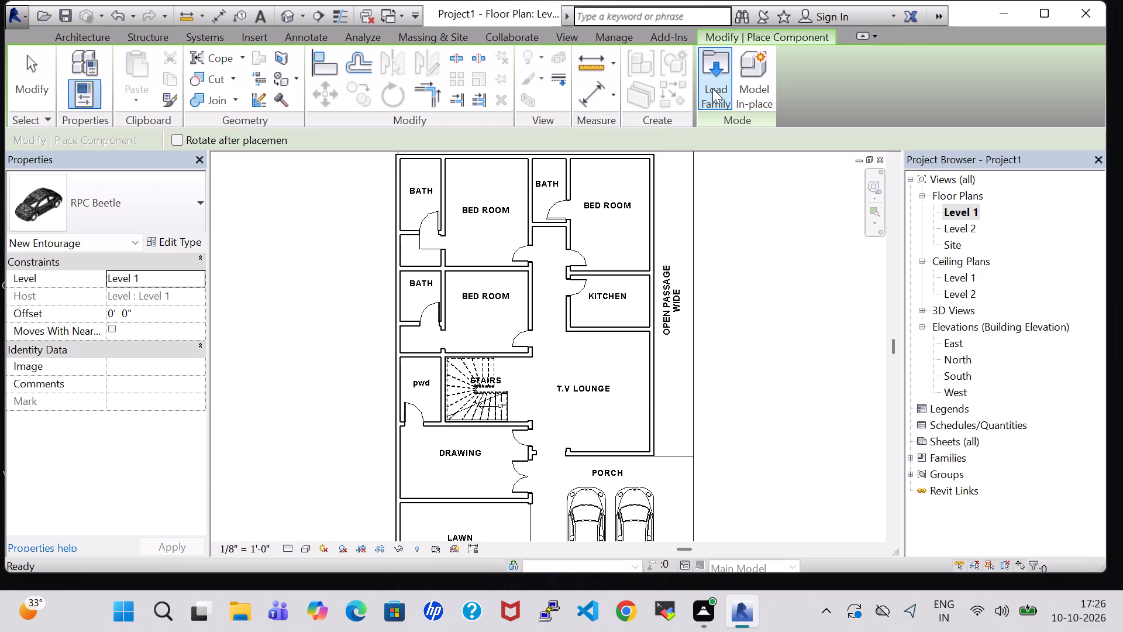
left_click(712, 88)
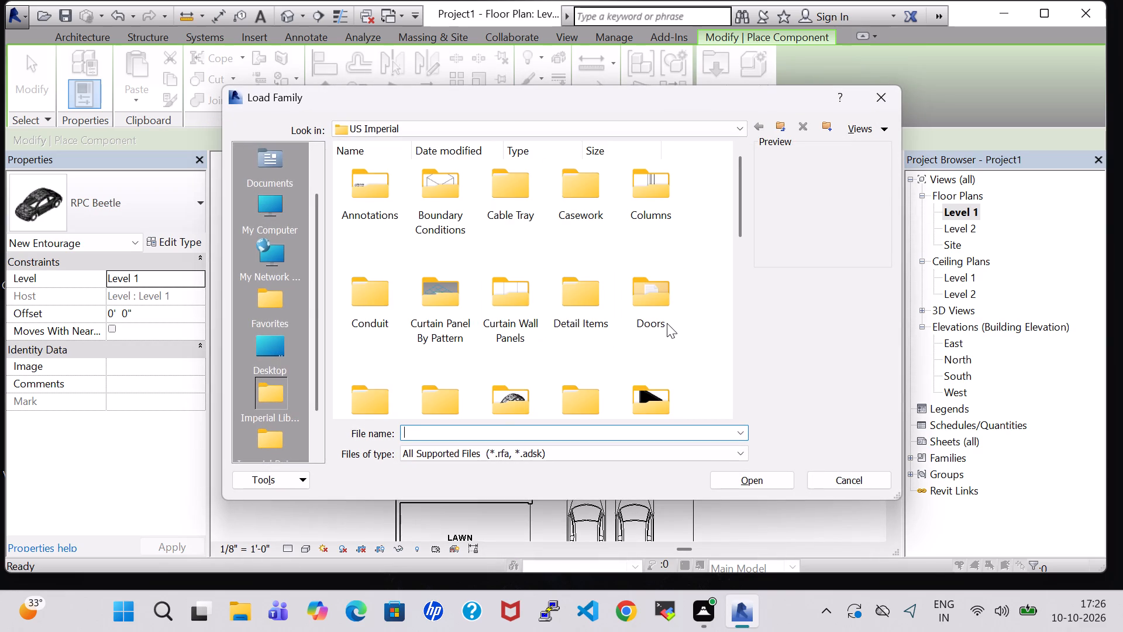
scroll(667, 323, "down", 1)
double_click(639, 254)
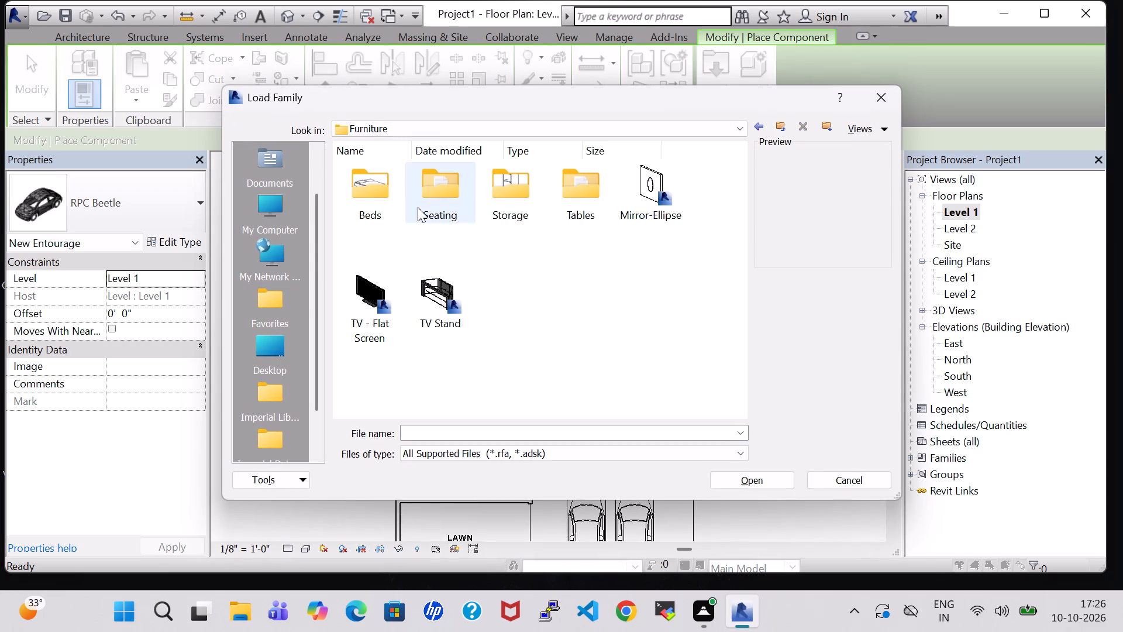
double_click(381, 187)
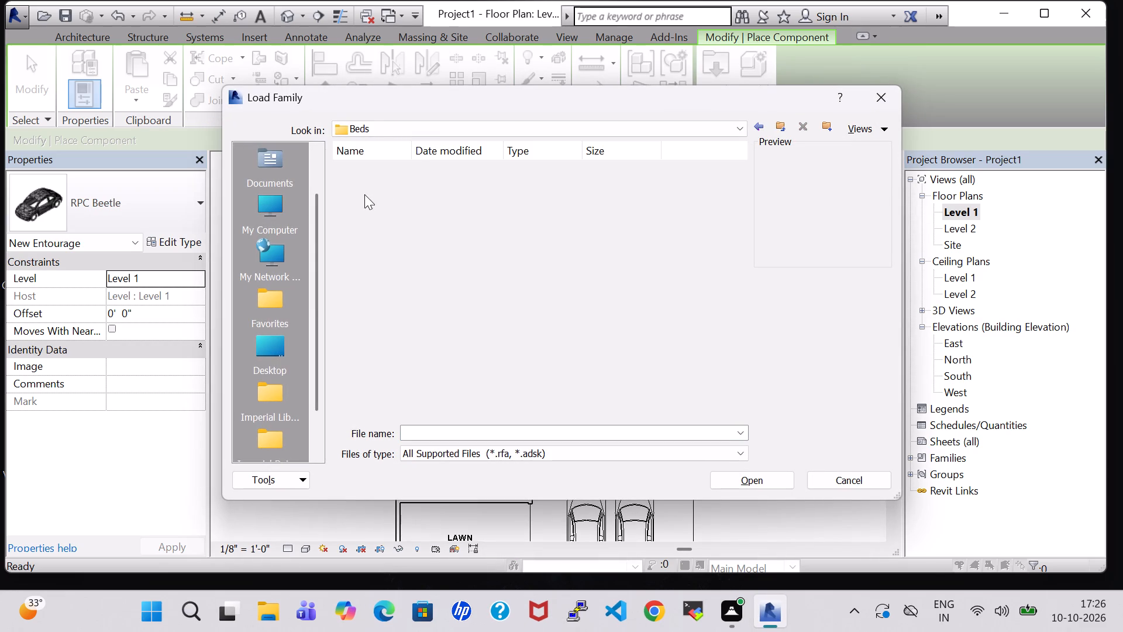
left_click(364, 194)
left_click(761, 467)
left_click(756, 482)
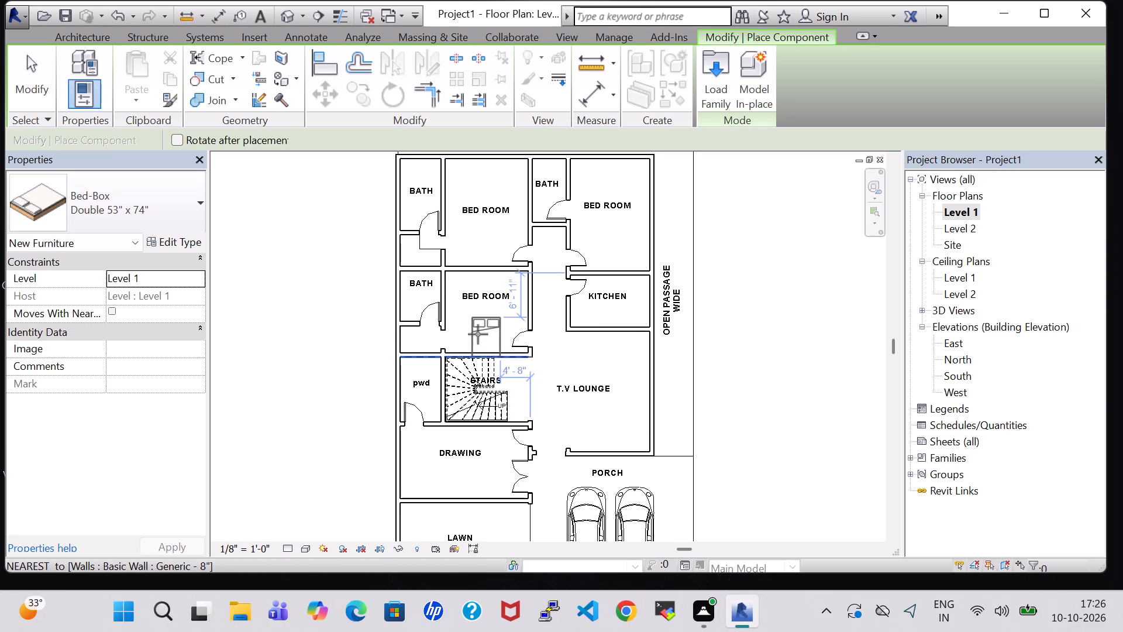
Place a Bed-Box Double 53" x 74" in the BED ROOM above the stairs, headboard against its south wall, about 3'-9" from the west wall.
key("space")
key("space")
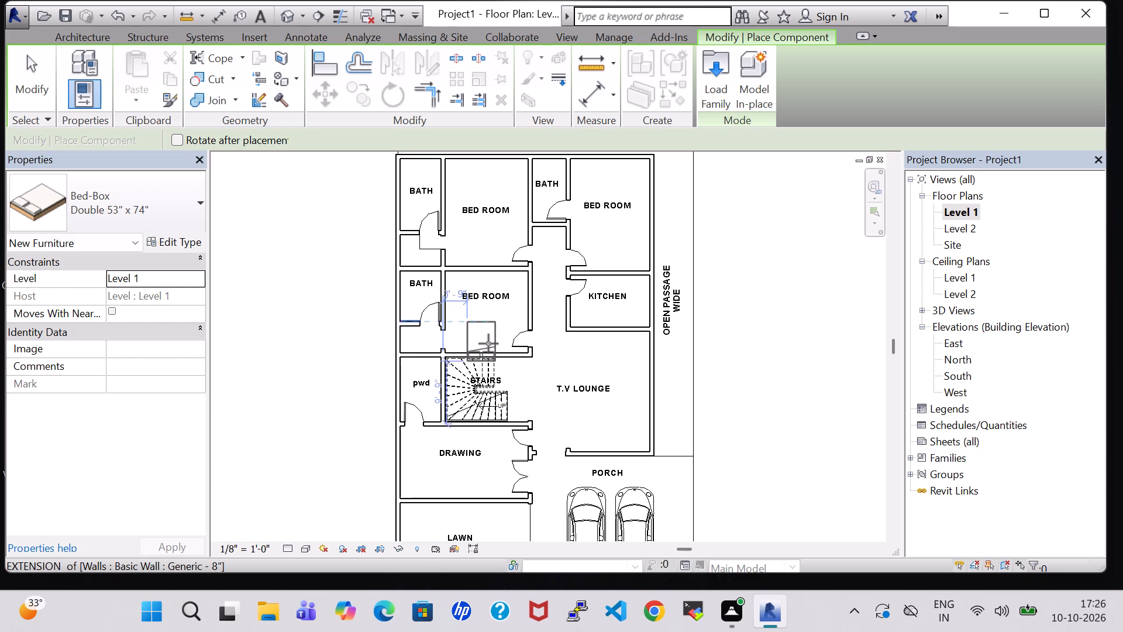
scroll(487, 339, "up", 5)
left_click(490, 342)
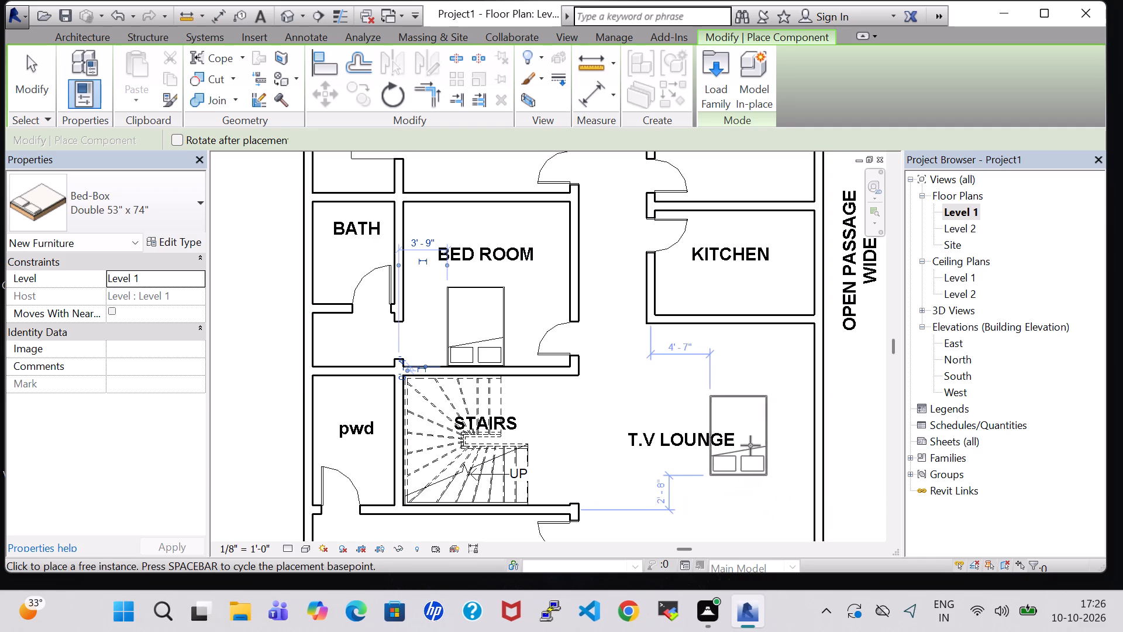
key("Escape")
key("Escape")
Delete the door at the south end of the furnished bedroom's east wall.
left_click(567, 350)
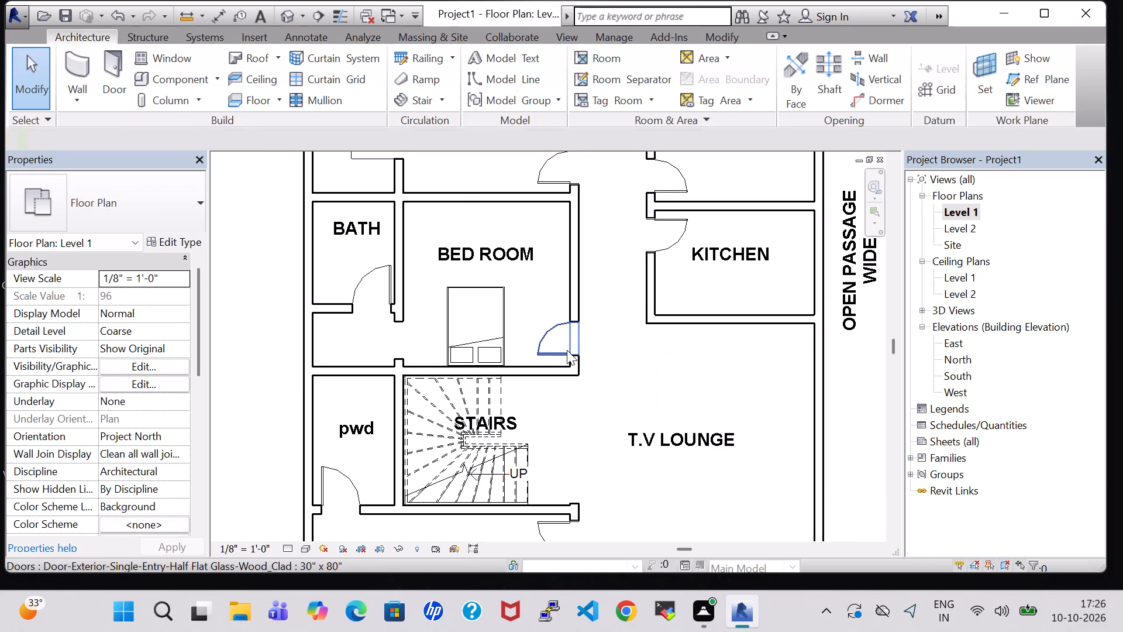
key("Delete")
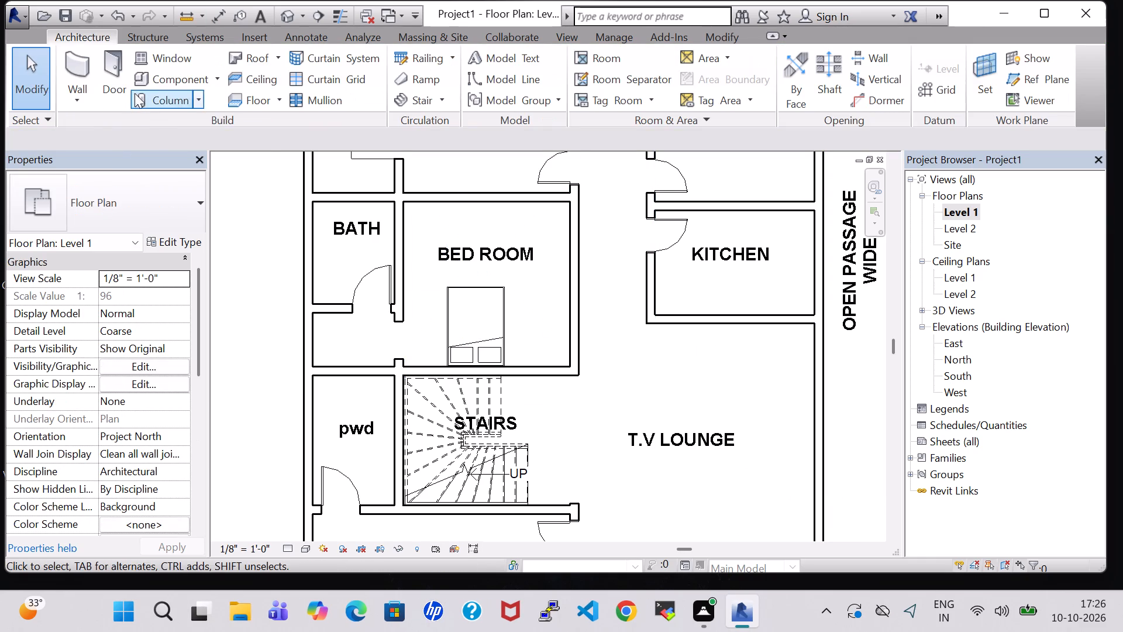
Place a 30" x 80" Door-Exterior-Single-Entry-Half Flat Glass-Wood_Clad at the north end of that bedroom's east wall, swinging into the room.
left_click(124, 75)
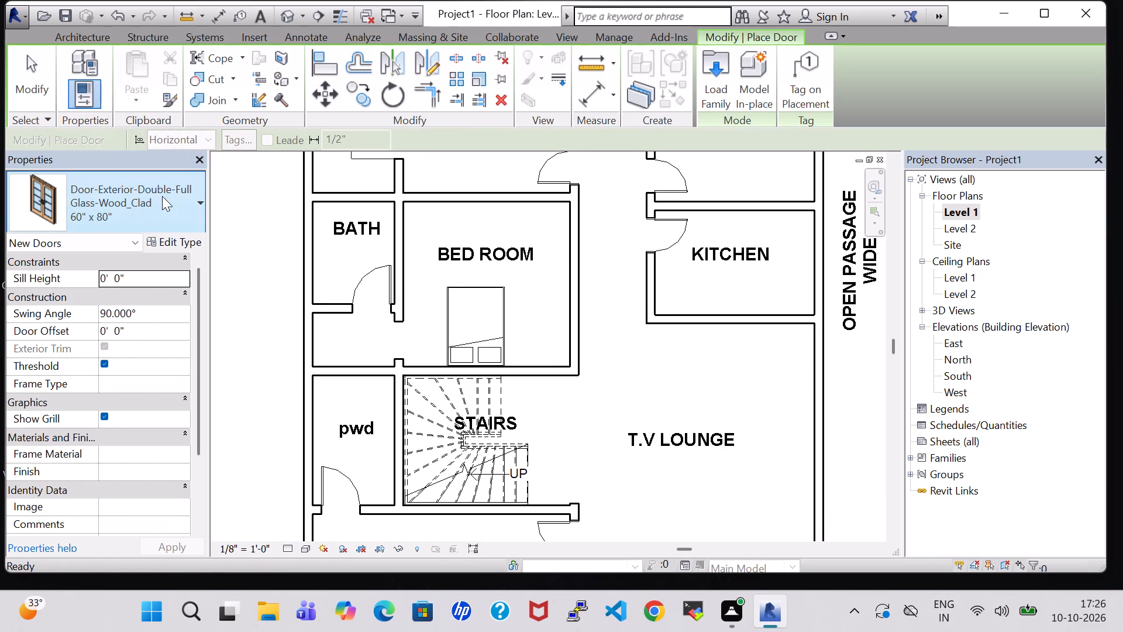
left_click(166, 196)
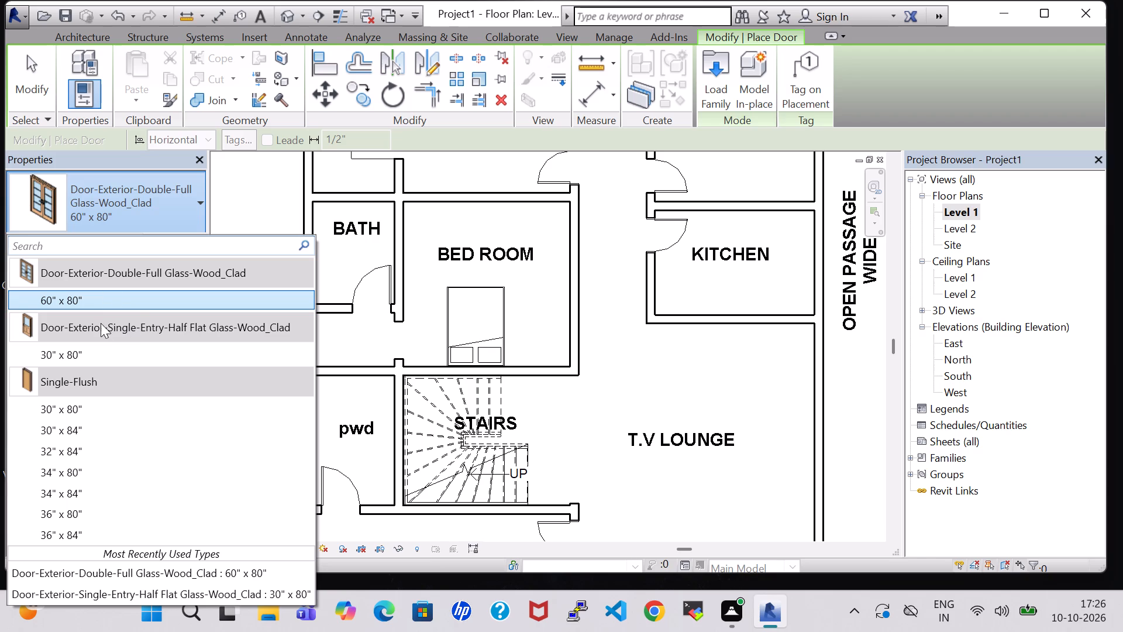
left_click(83, 353)
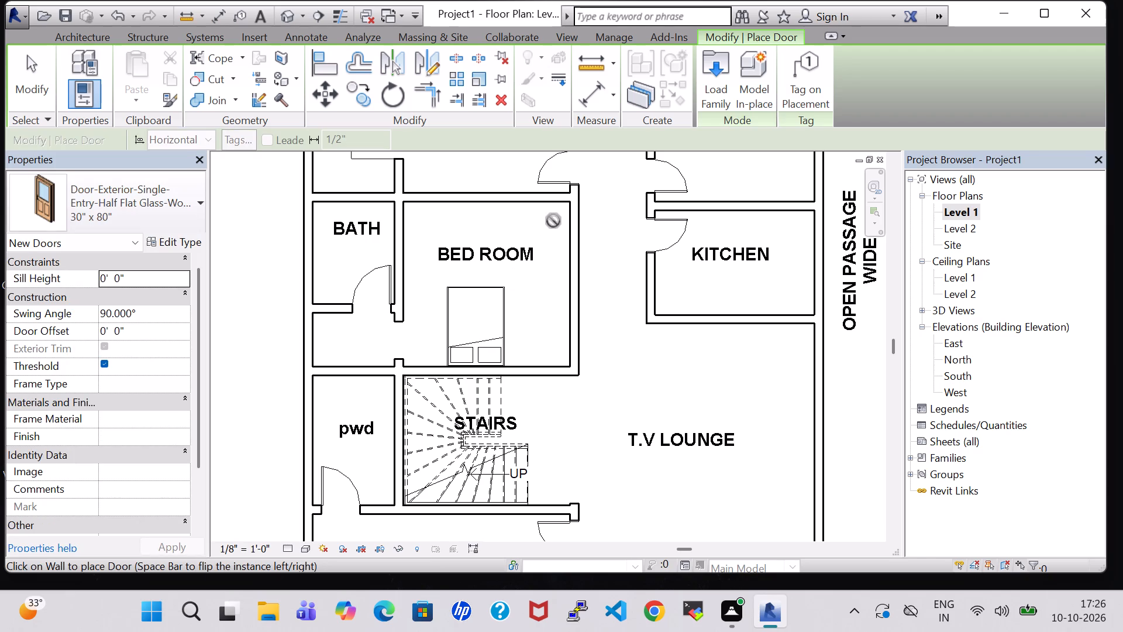
key("space")
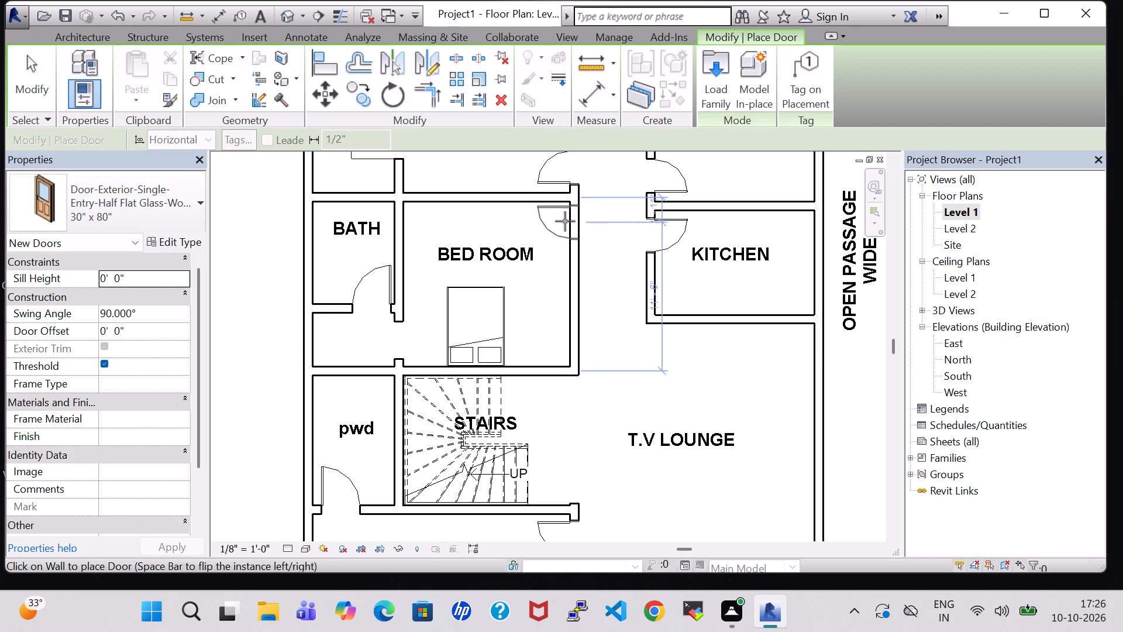
left_click(565, 221)
key("Escape")
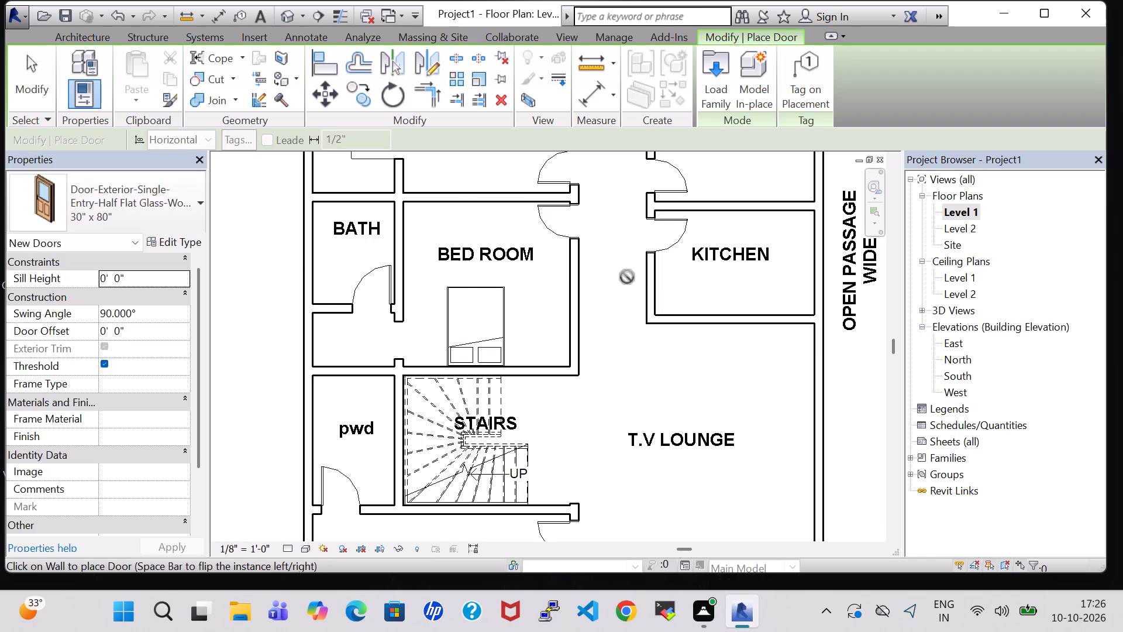
Load the Table-Night Stand family from the US Imperial library's Furniture Tables folder as a placeable component.
scroll(627, 277, "down", 2)
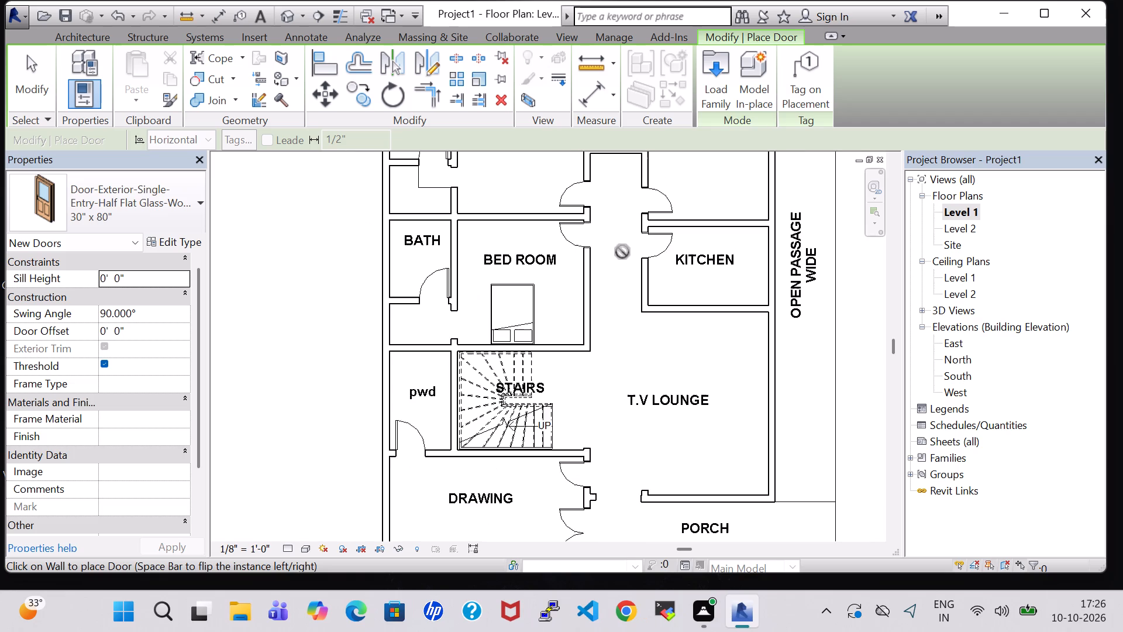
middle_click_drag(622, 245, 608, 330)
scroll(608, 330, "down", 1)
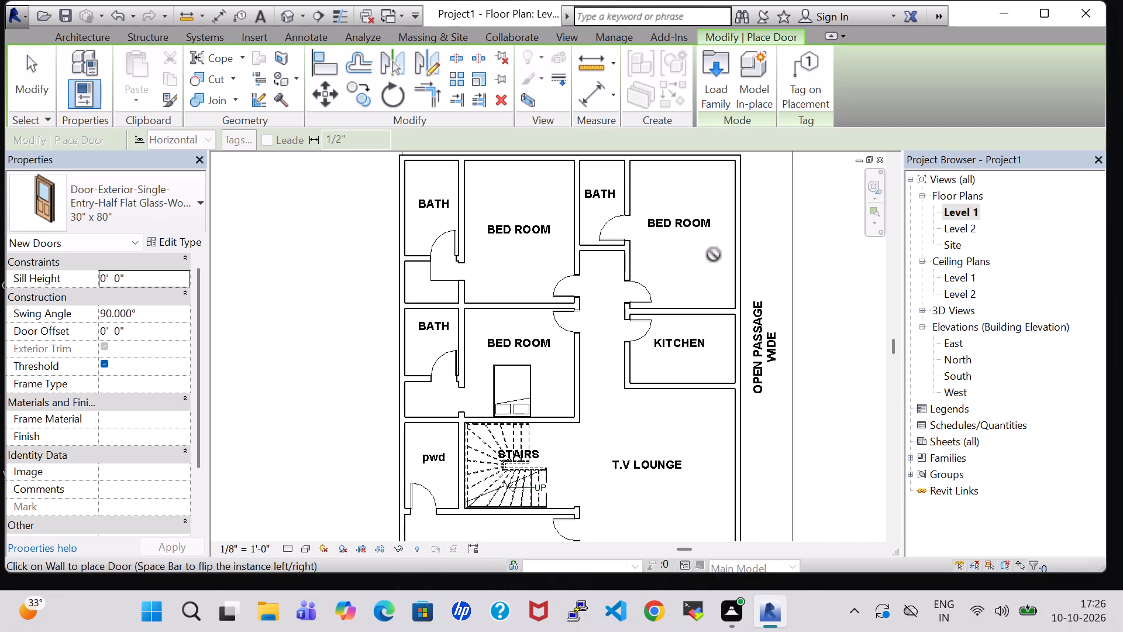
left_click(78, 30)
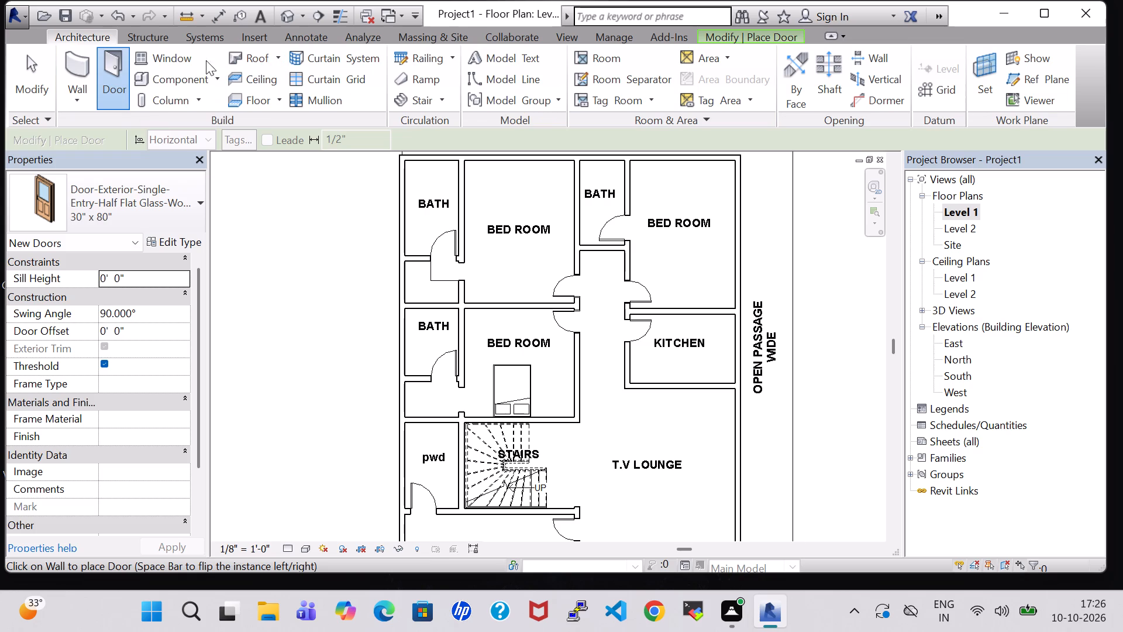
left_click(169, 83)
left_click(722, 67)
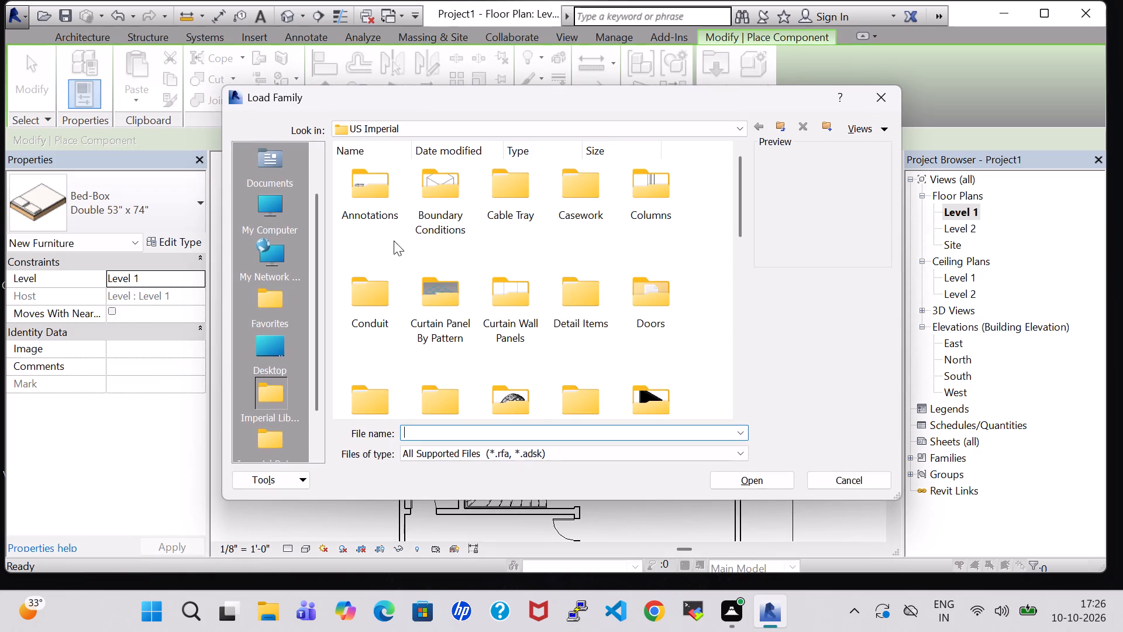
scroll(688, 303, "down", 1)
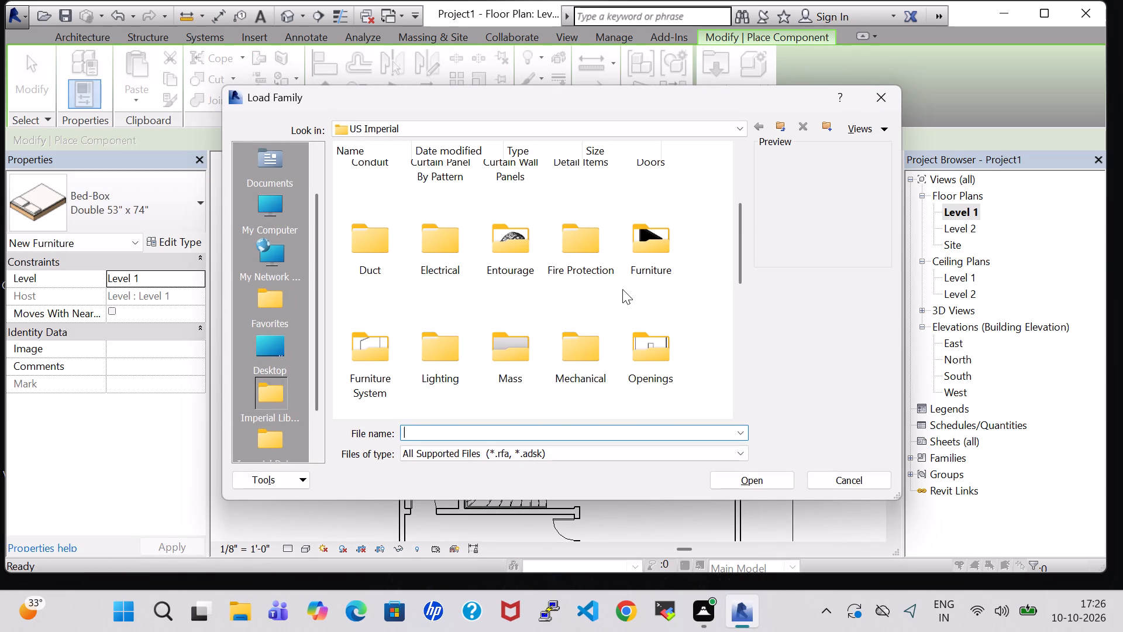
double_click(647, 256)
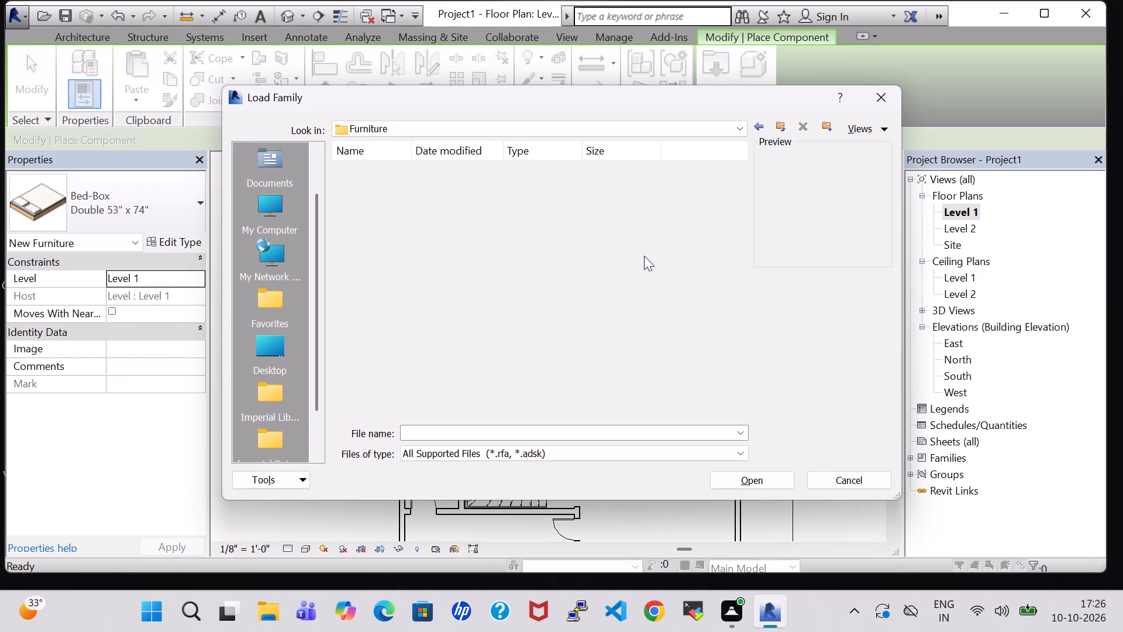
triple_click(449, 180)
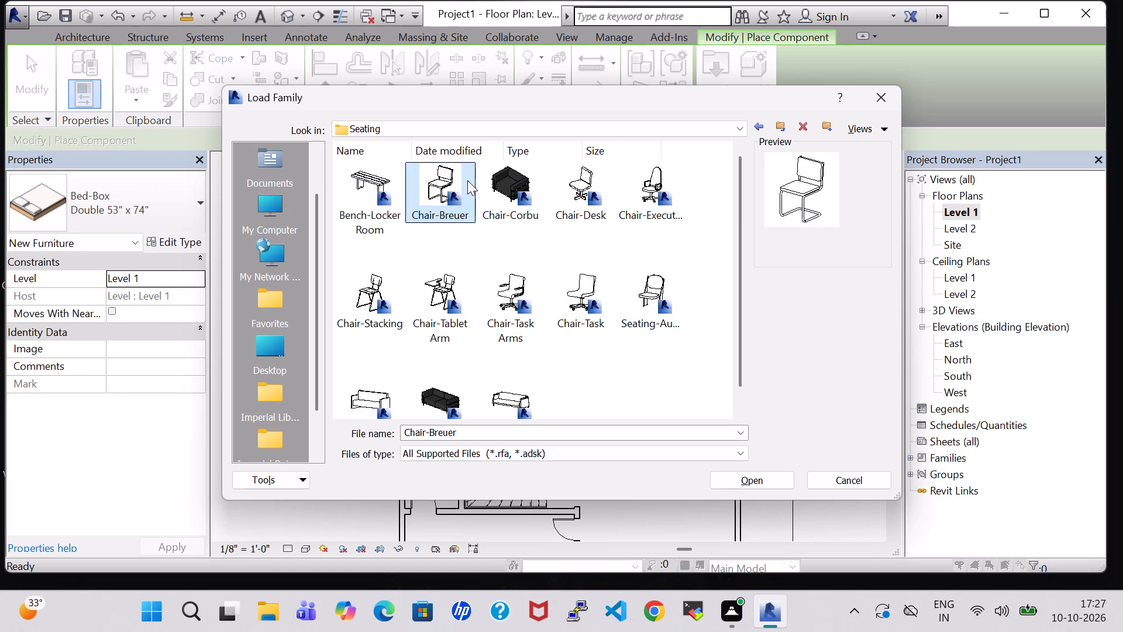
left_click(761, 128)
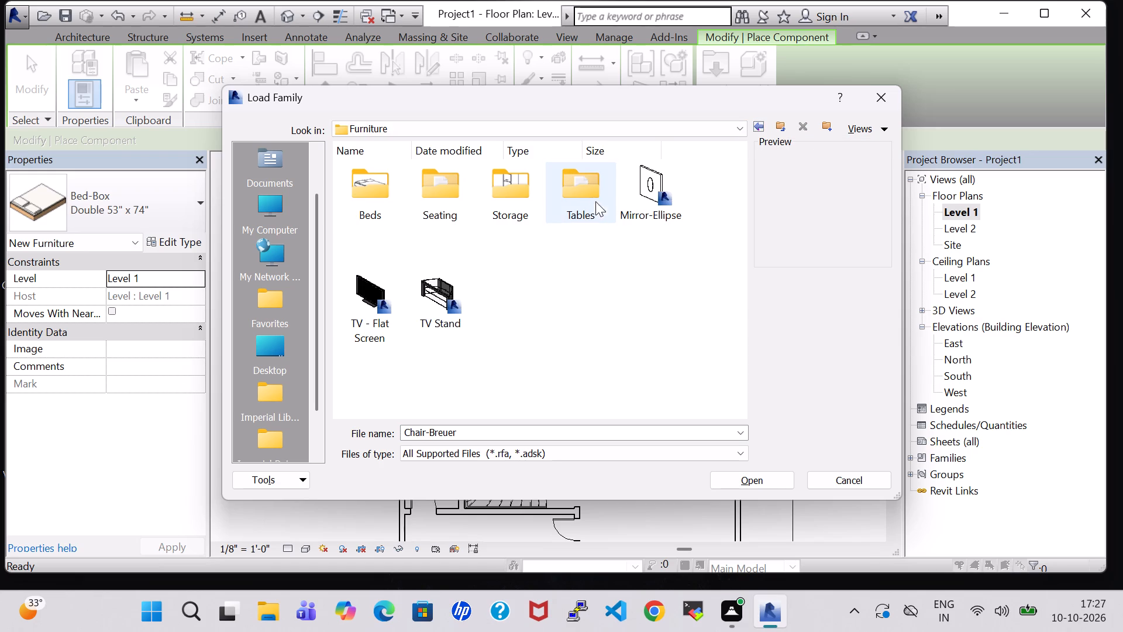
double_click(560, 195)
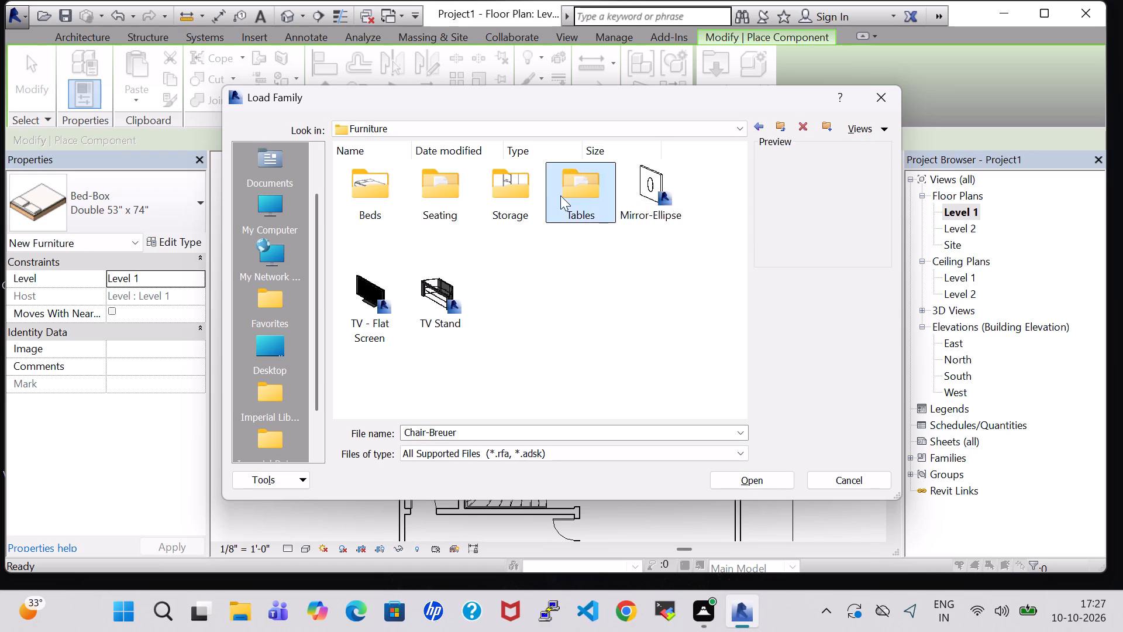
left_click(578, 286)
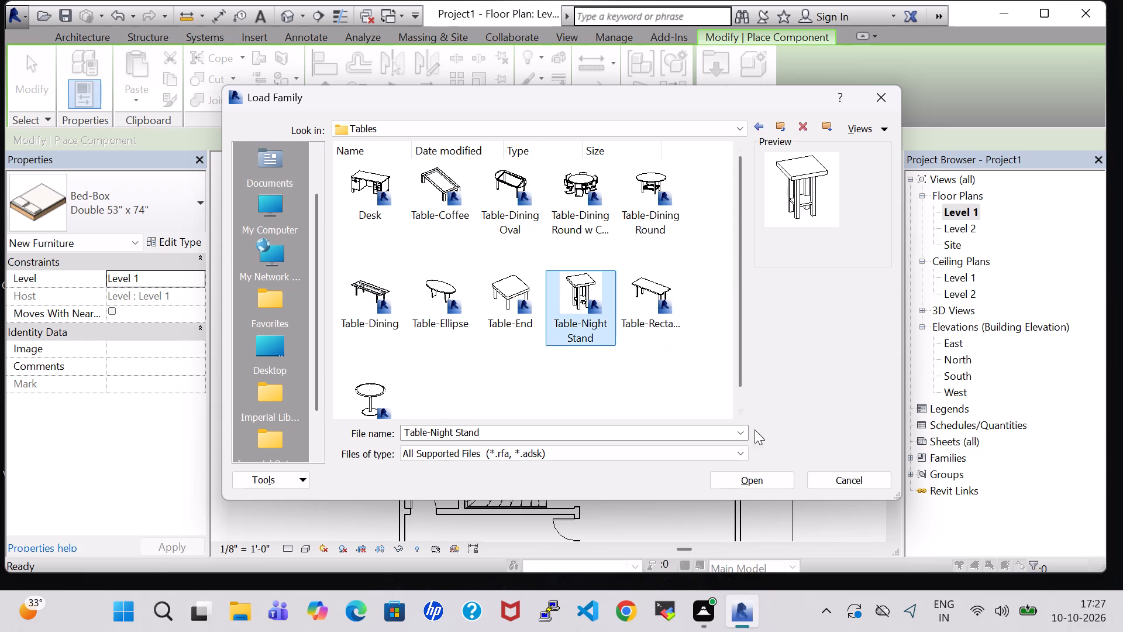
left_click(765, 482)
Place a 24" x 24" x 30" Table-Night Stand on each side of the bed above the stairs, against the bedroom's south wall.
scroll(547, 404, "up", 5)
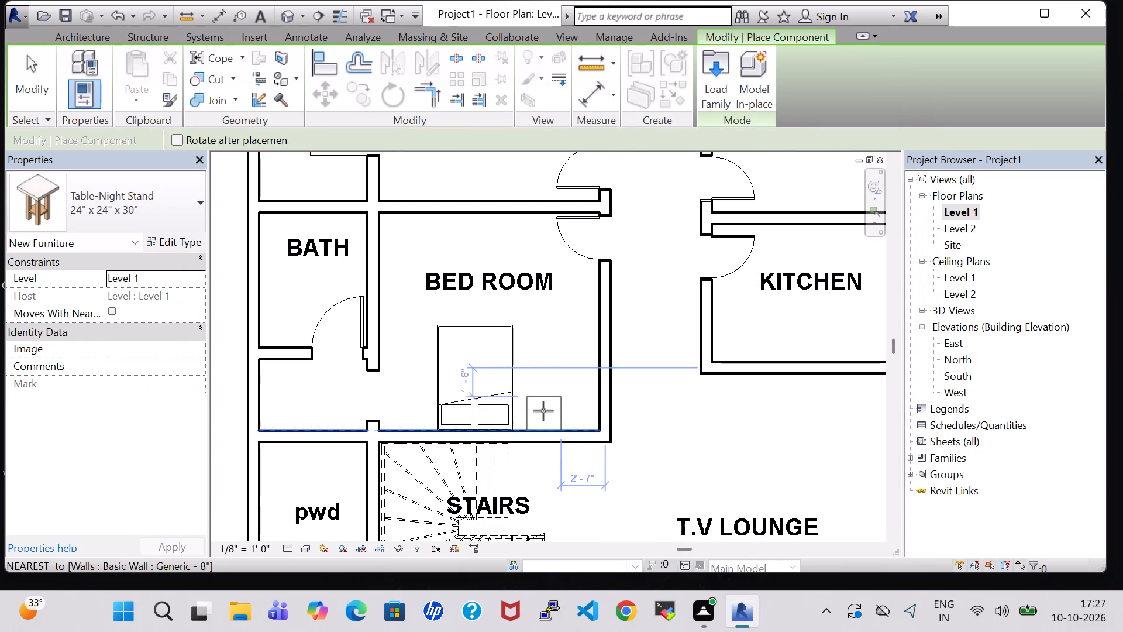
left_click(539, 413)
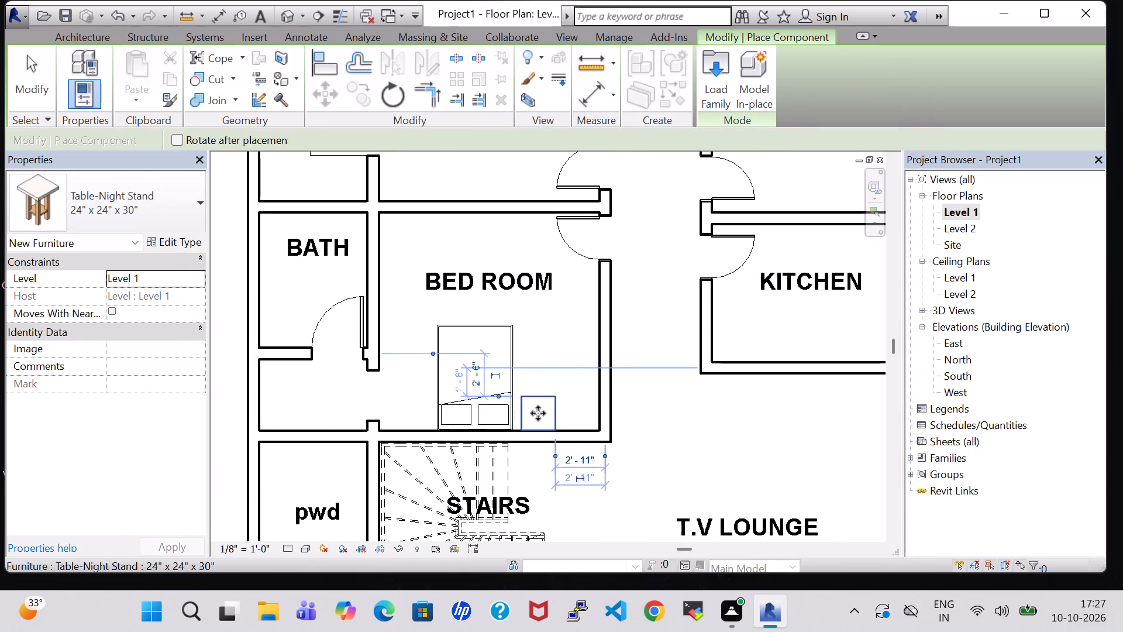
left_click(412, 415)
key("Escape")
key("Escape")
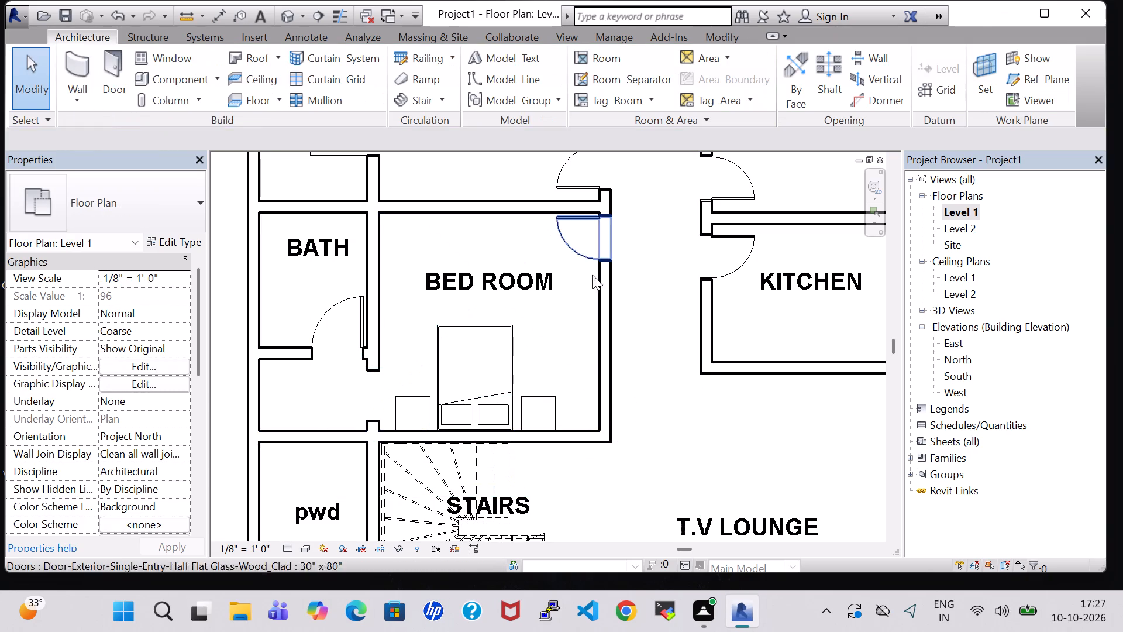
Place a Bed-Box Double 53" x 74" in the northwest BED ROOM, rotated so its headboard is against the east wall.
scroll(636, 397, "down", 2)
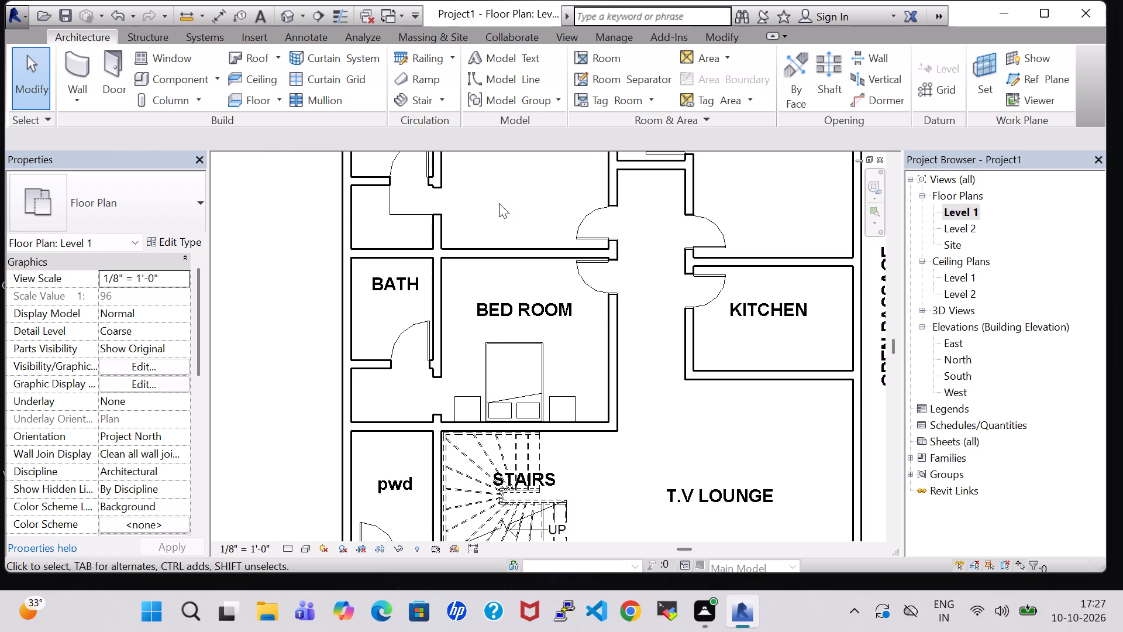
left_click(175, 72)
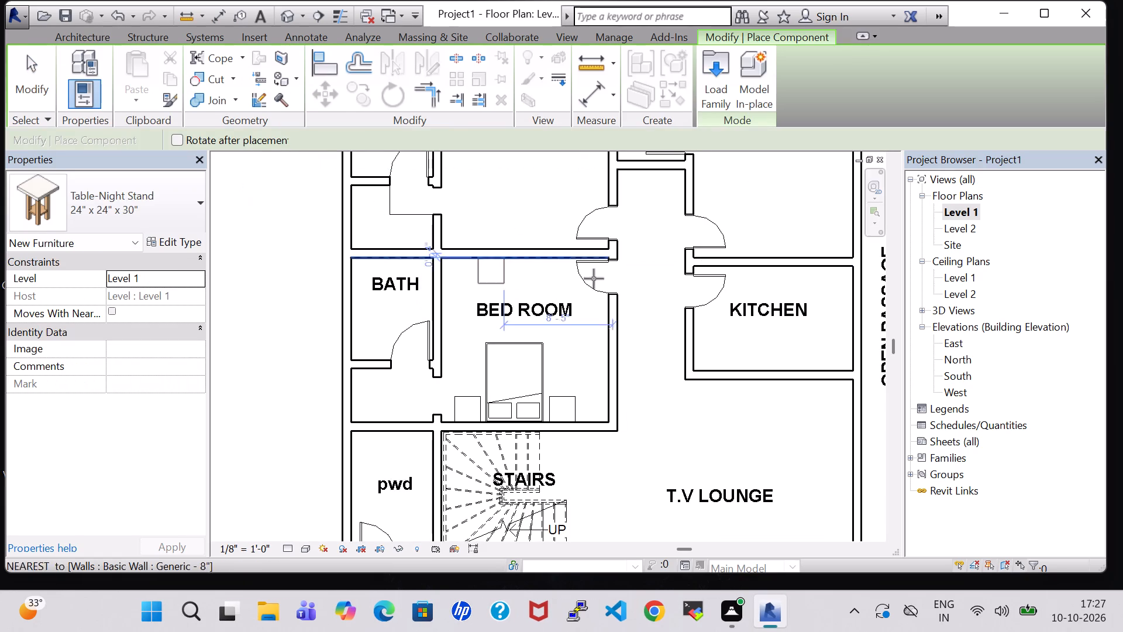
middle_click_drag(696, 449, 528, 469)
scroll(624, 253, "down", 2)
middle_click_drag(621, 219, 652, 308)
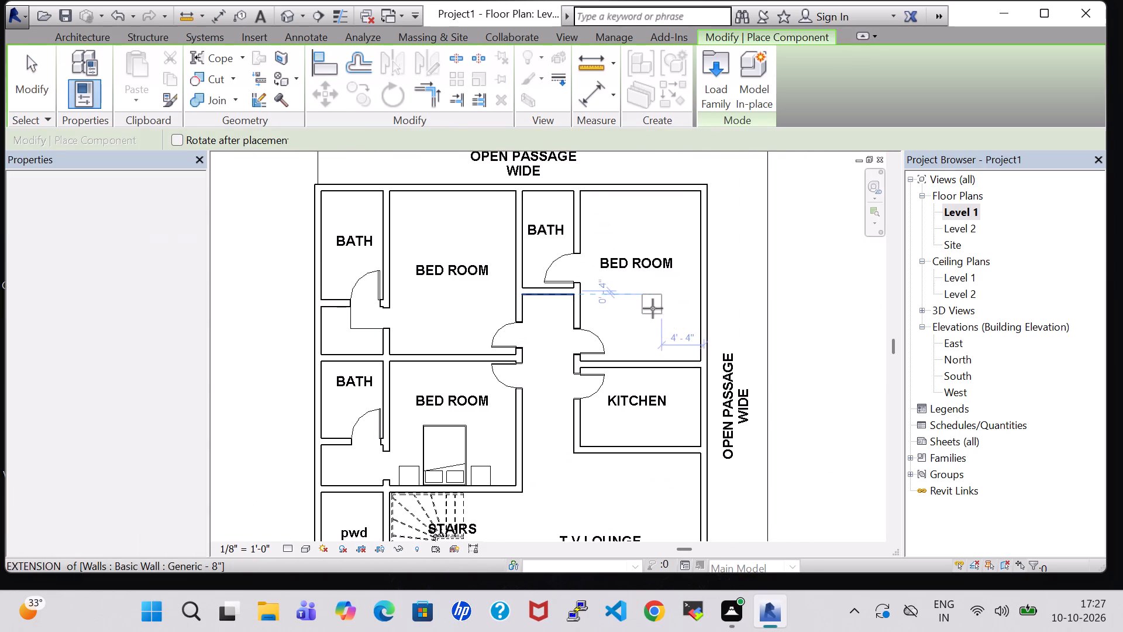
left_click(173, 205)
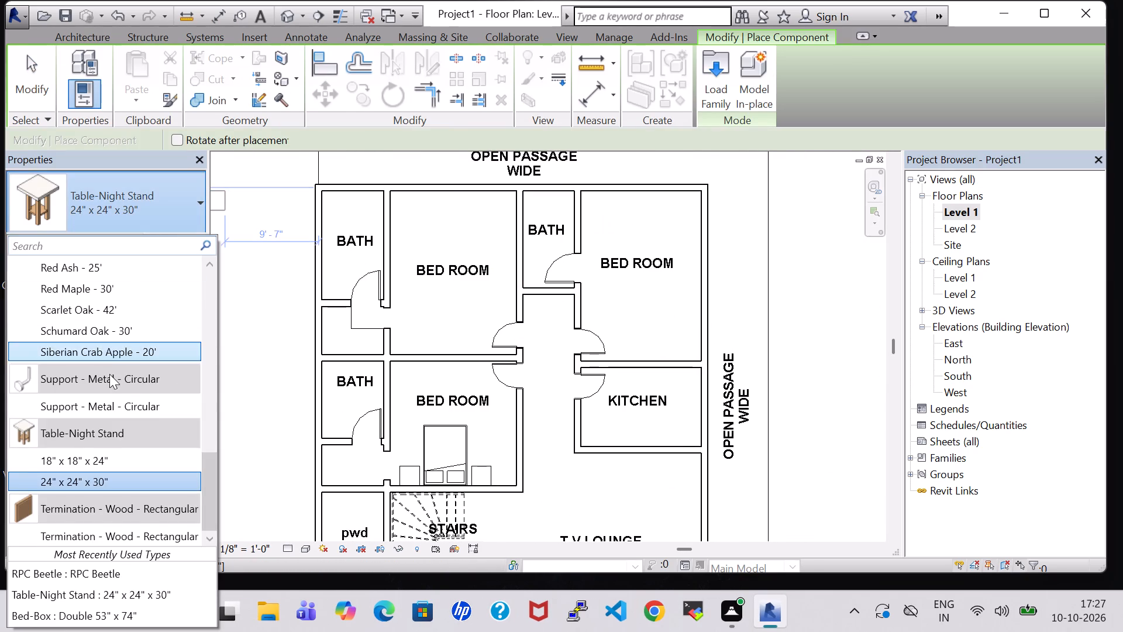
scroll(109, 374, "up", 15)
scroll(109, 374, "up", 6)
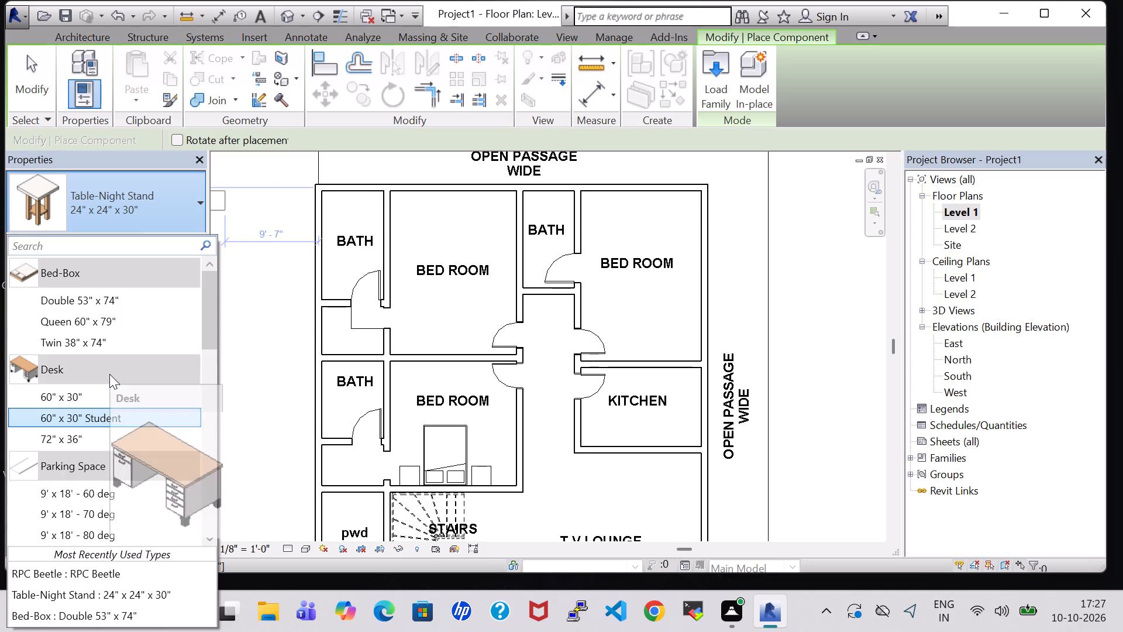
scroll(109, 374, "up", 4)
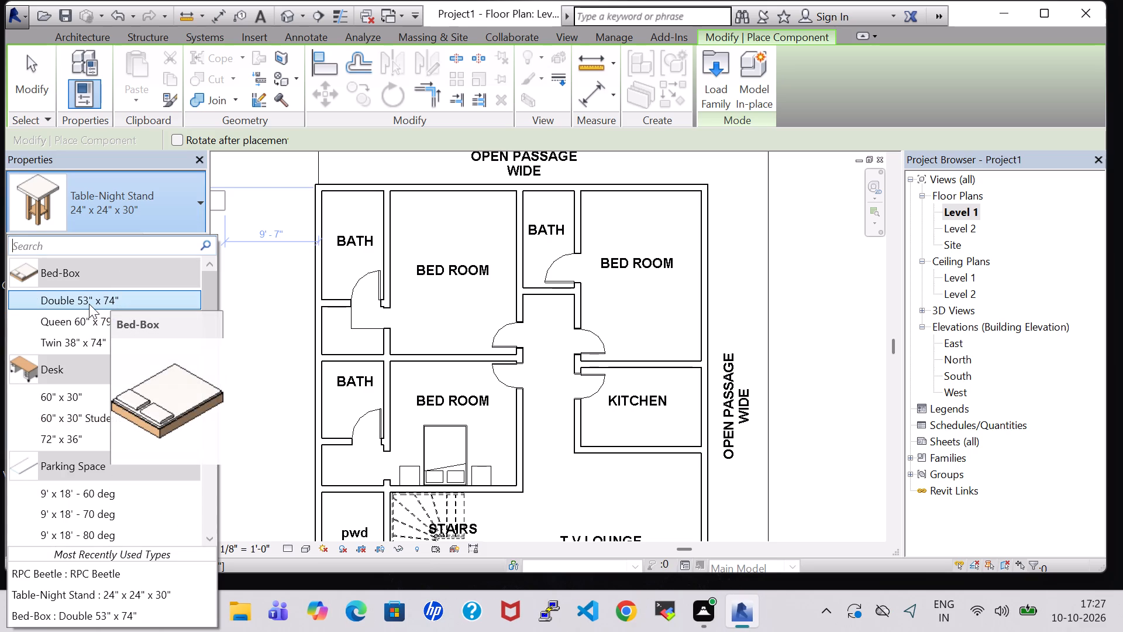
left_click(89, 304)
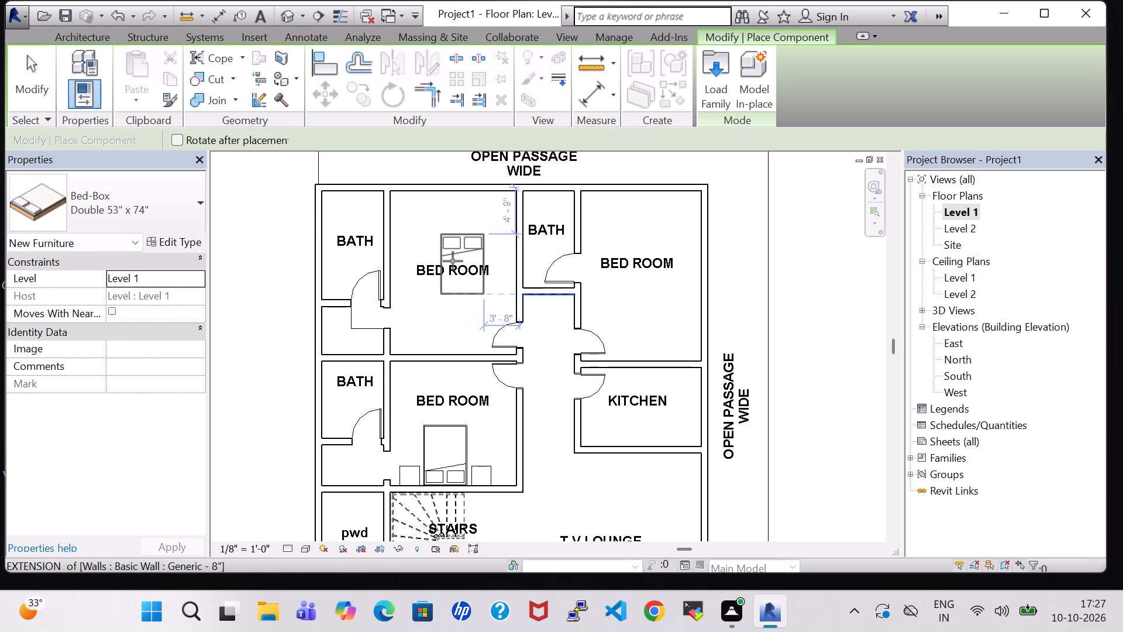
key("space")
key("space")
key("space")
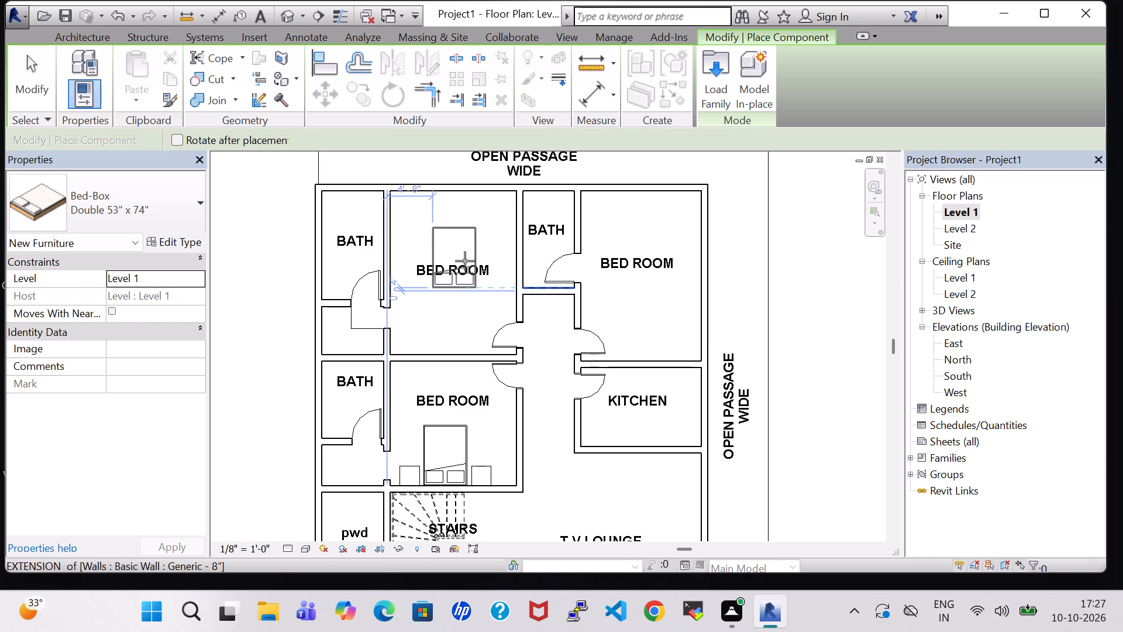
left_click(492, 237)
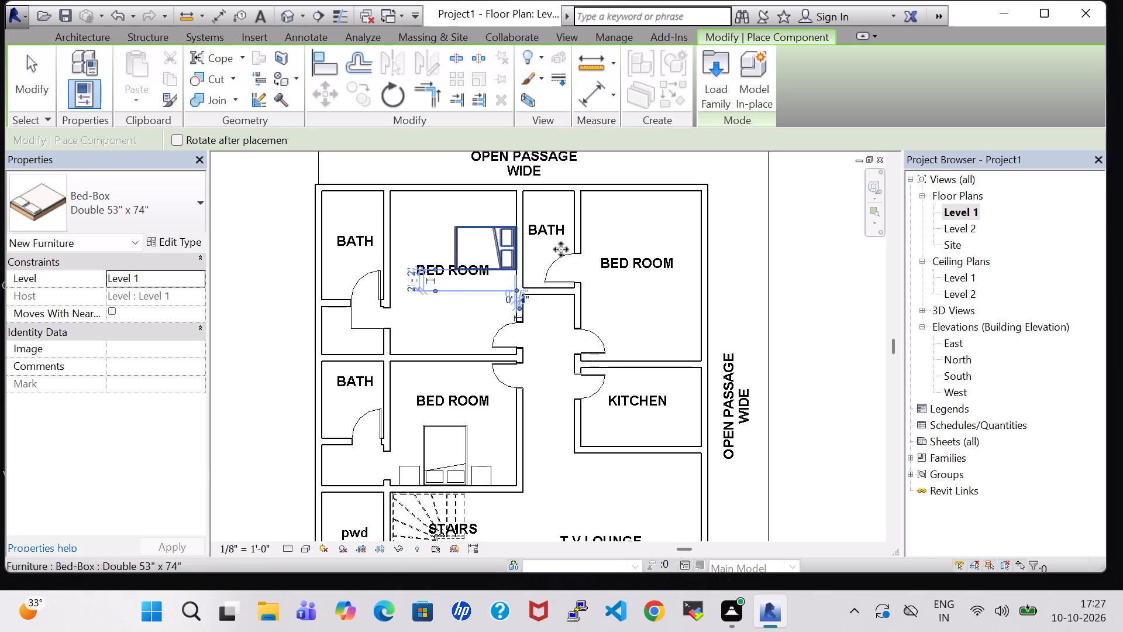
key("Escape")
key("Escape")
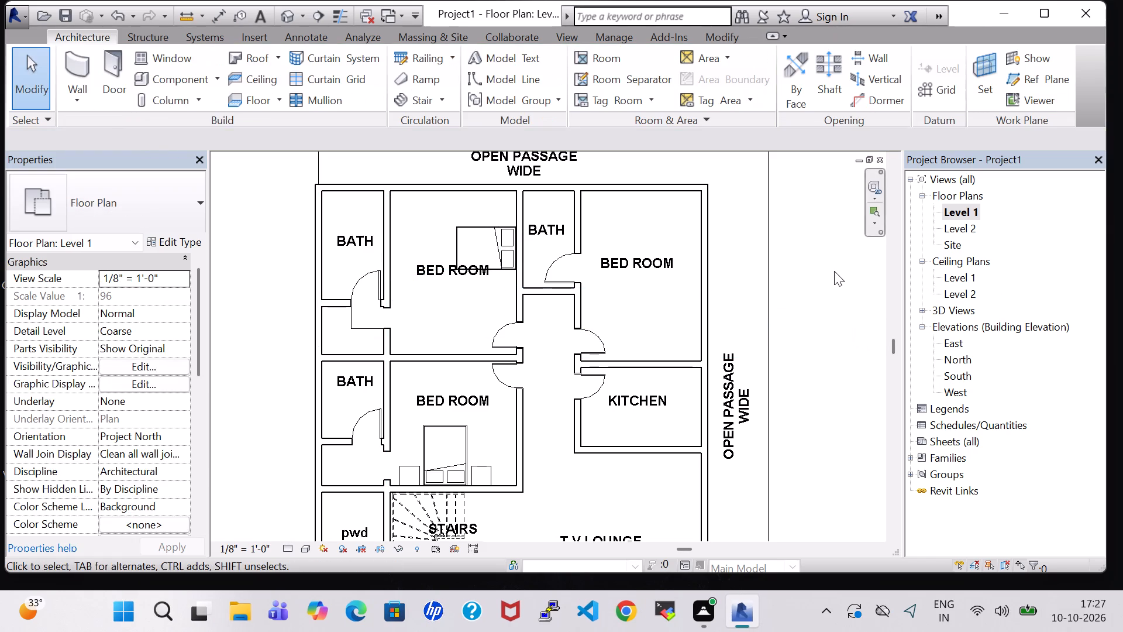
Nudge the northwest bedroom's BED ROOM tag down so it sits clear of the bed.
left_click(445, 274)
key("Down")
key("Down")
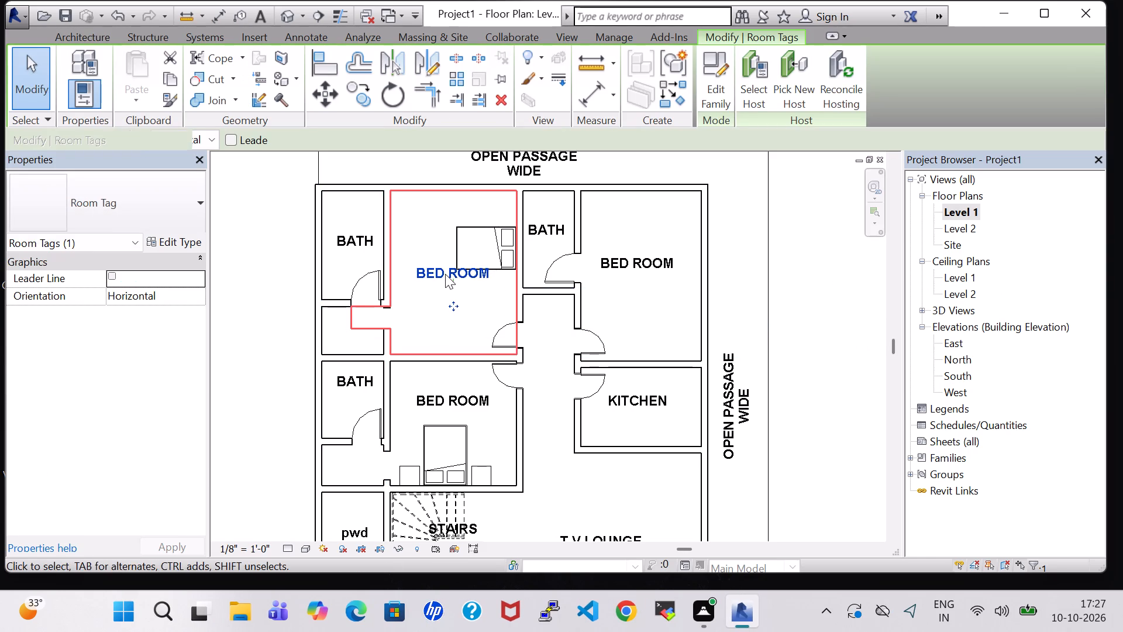
key("Down")
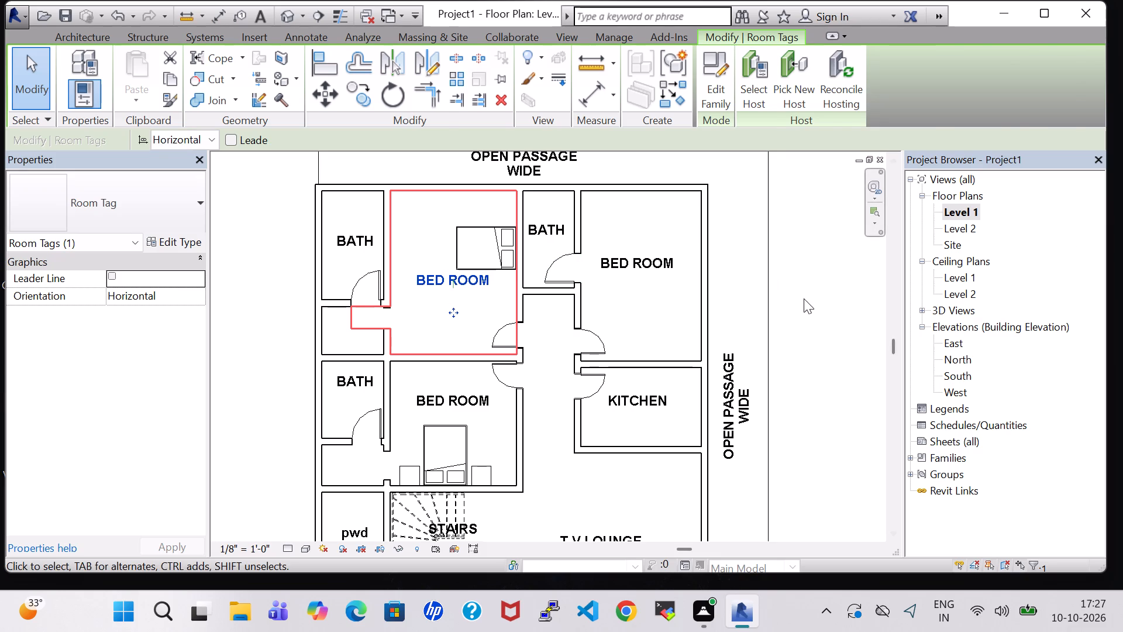
left_click(804, 298)
Place a Bed-Box Double 53" x 74" in the northeast BED ROOM, headboard against its south wall, about 5'-3" from the west wall.
left_click(153, 75)
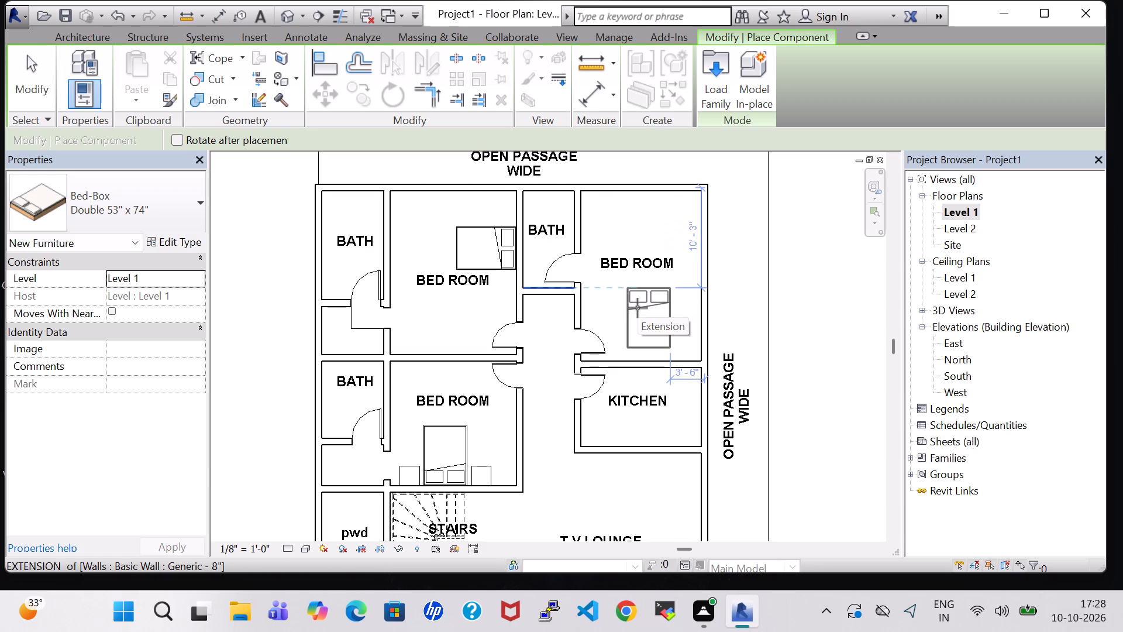
key("space")
key("space")
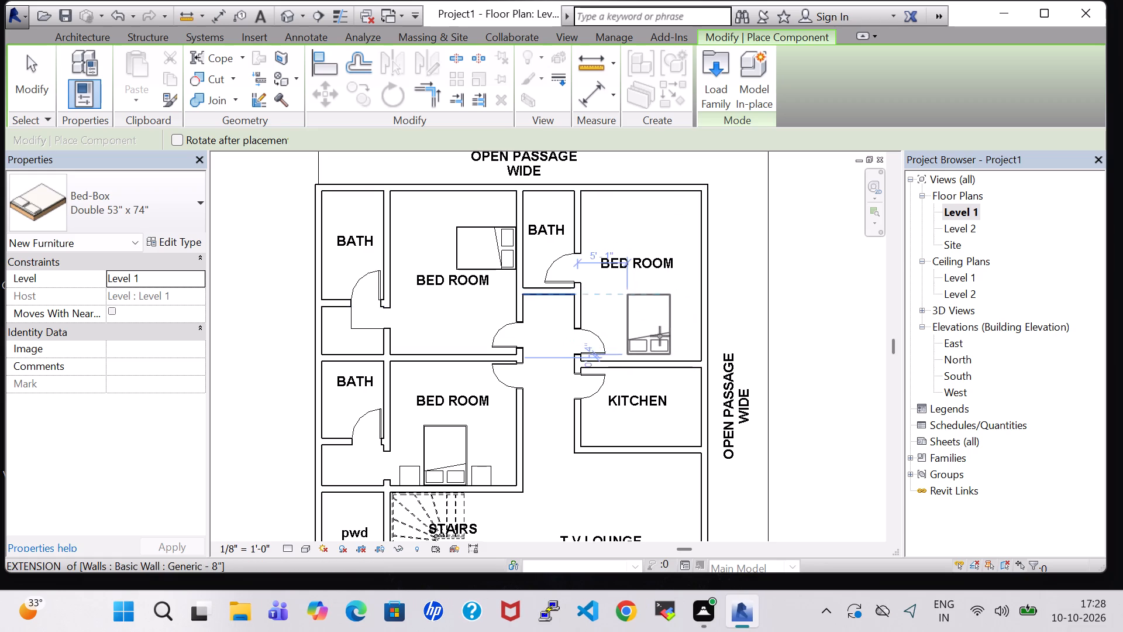
scroll(660, 328, "up", 4)
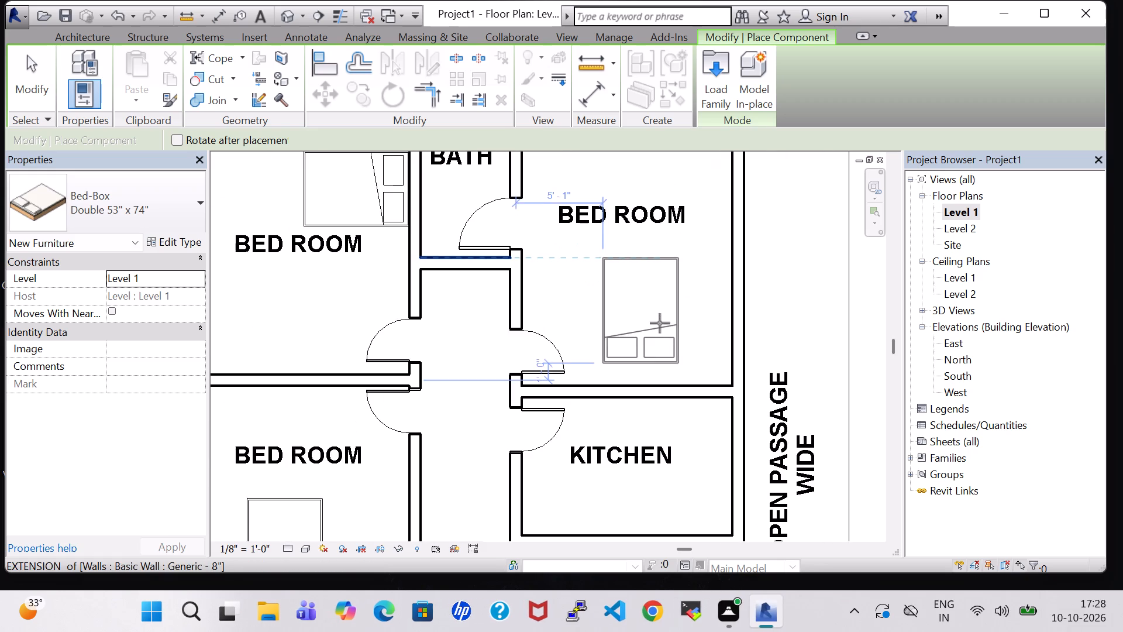
left_click(663, 343)
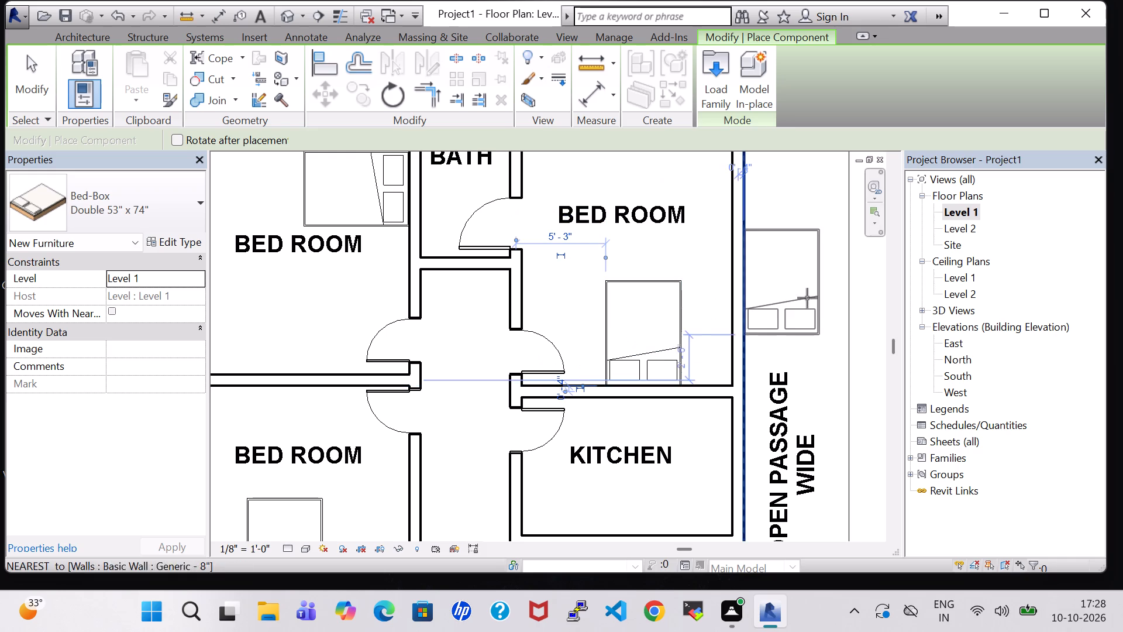
key("Escape")
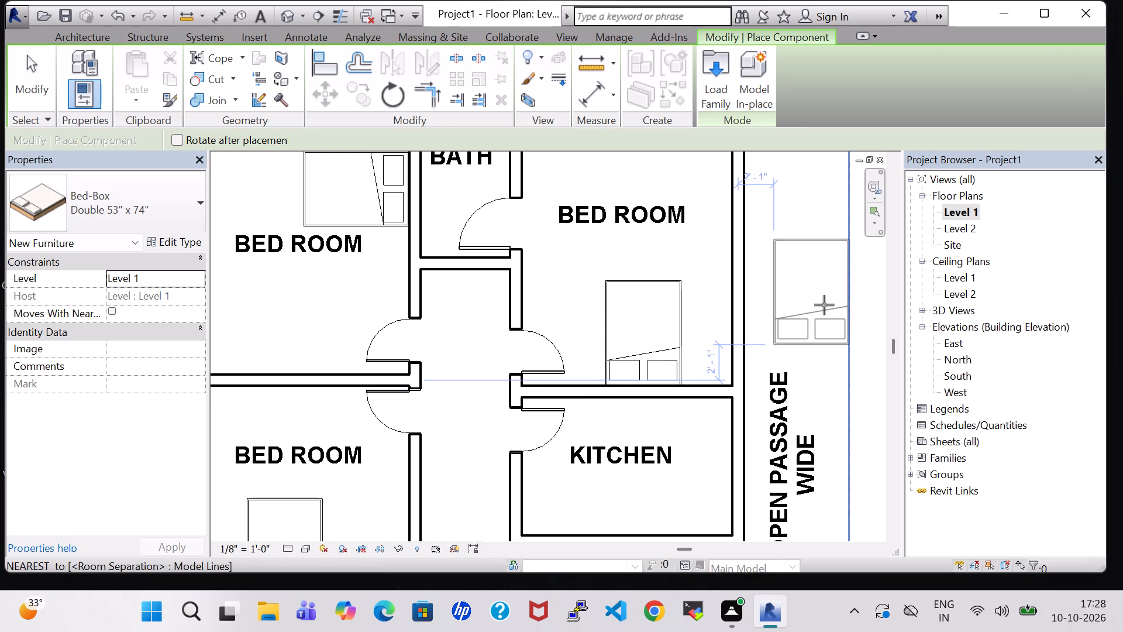
key("Escape")
Nudge the northeast bedroom's bed east until it is 6'-0" from the west wall.
left_click(669, 335)
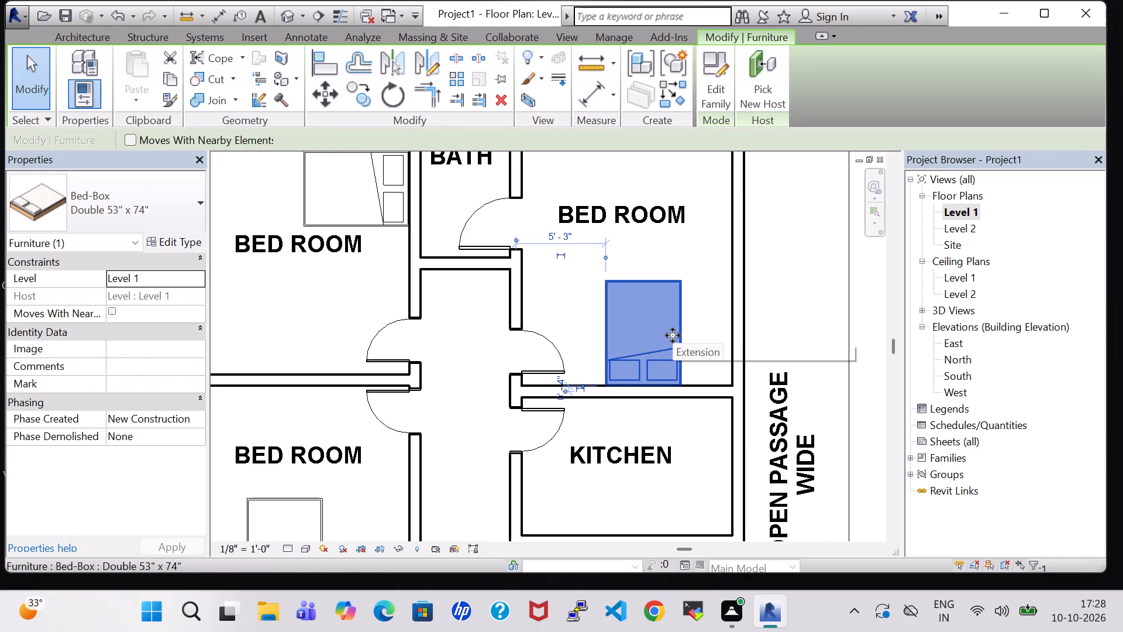
key("Right")
key("Right")
key("Right")
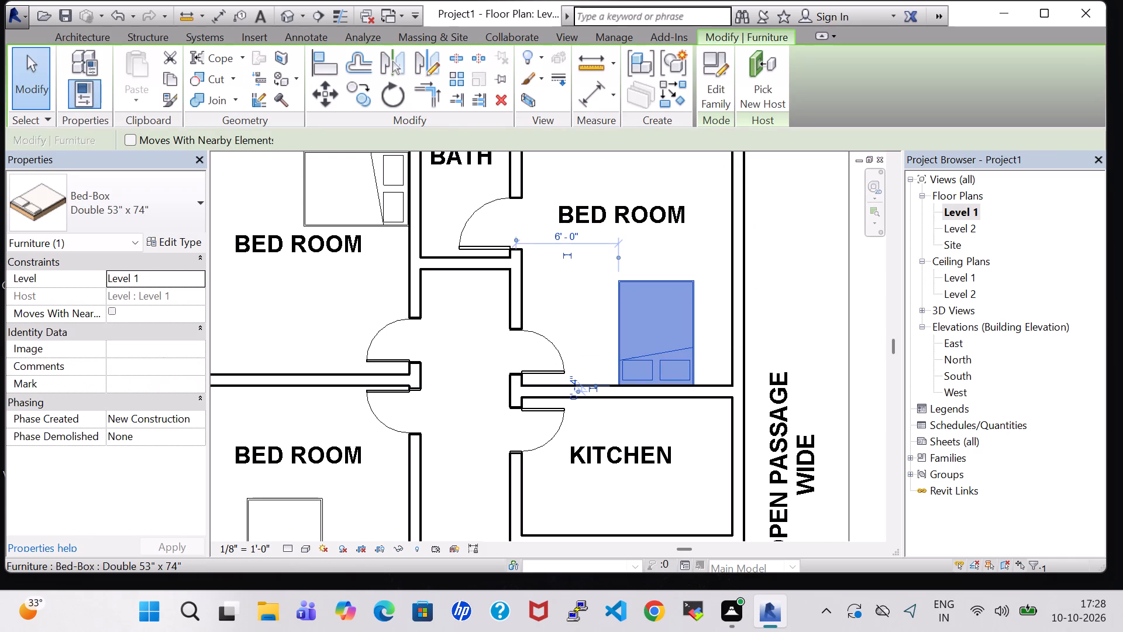
left_click(871, 292)
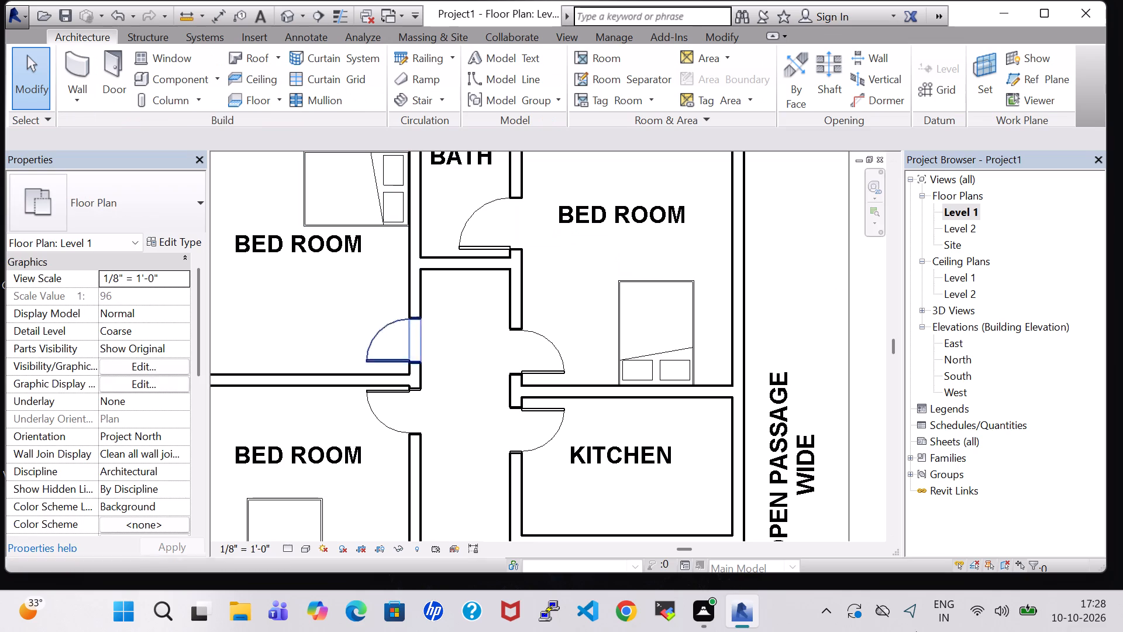
Place a Table-Night Stand 18" x 18" x 24" on the east and west sides of the bed in the northeast BED ROOM.
left_click(177, 73)
left_click(145, 198)
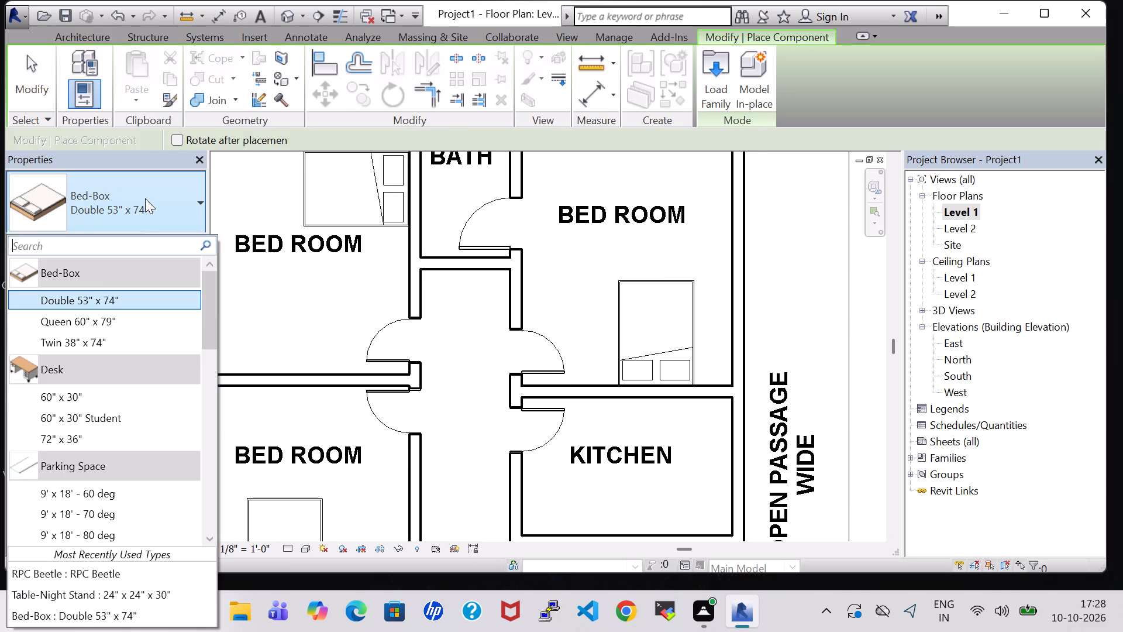
scroll(75, 398, "down", 8)
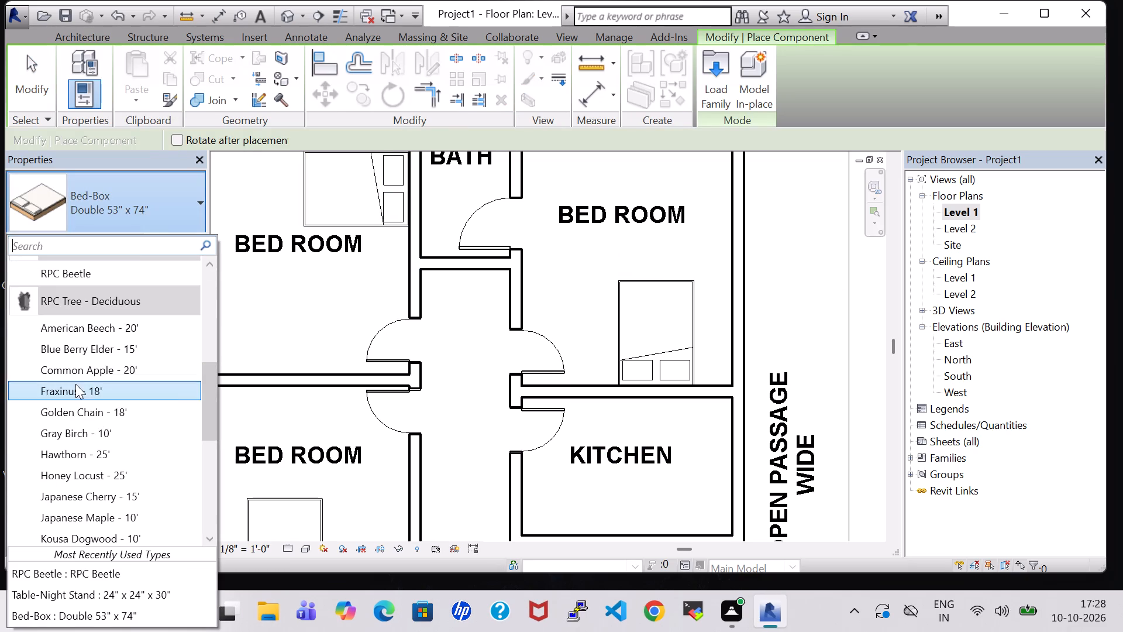
scroll(75, 374, "down", 4)
scroll(75, 378, "up", 20)
scroll(122, 286, "down", 3)
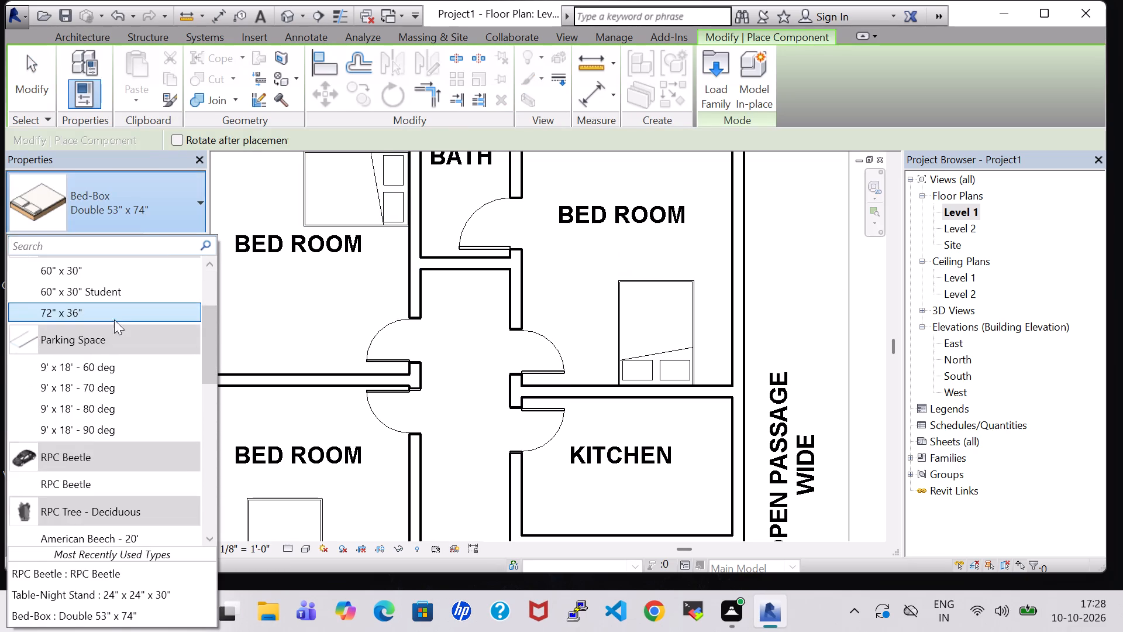
scroll(114, 320, "down", 15)
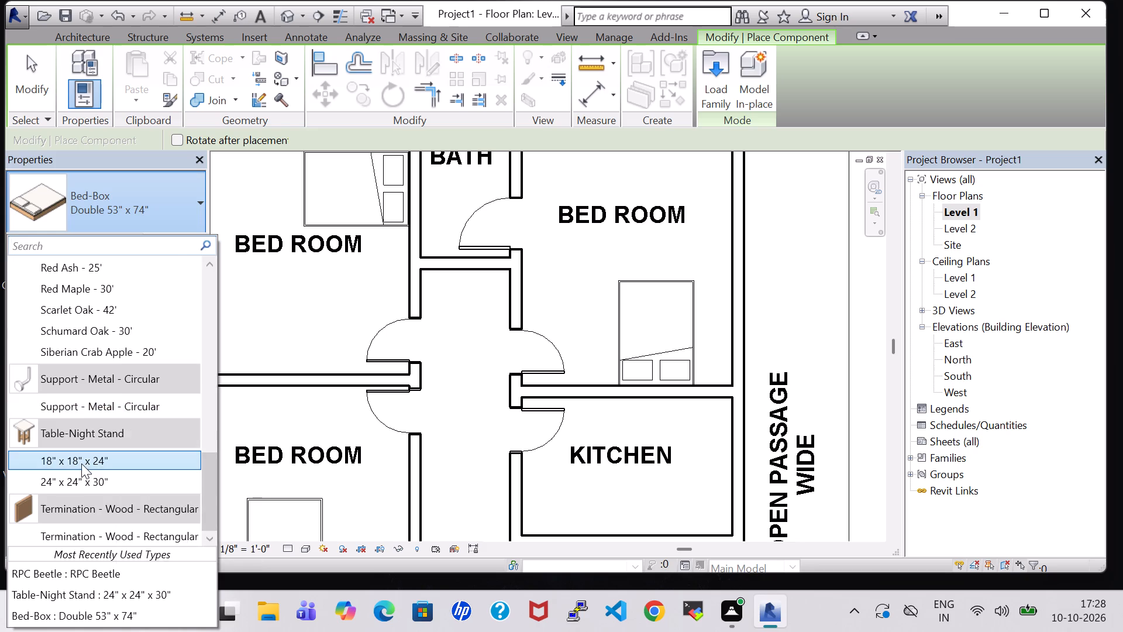
left_click(81, 463)
scroll(715, 373, "up", 1)
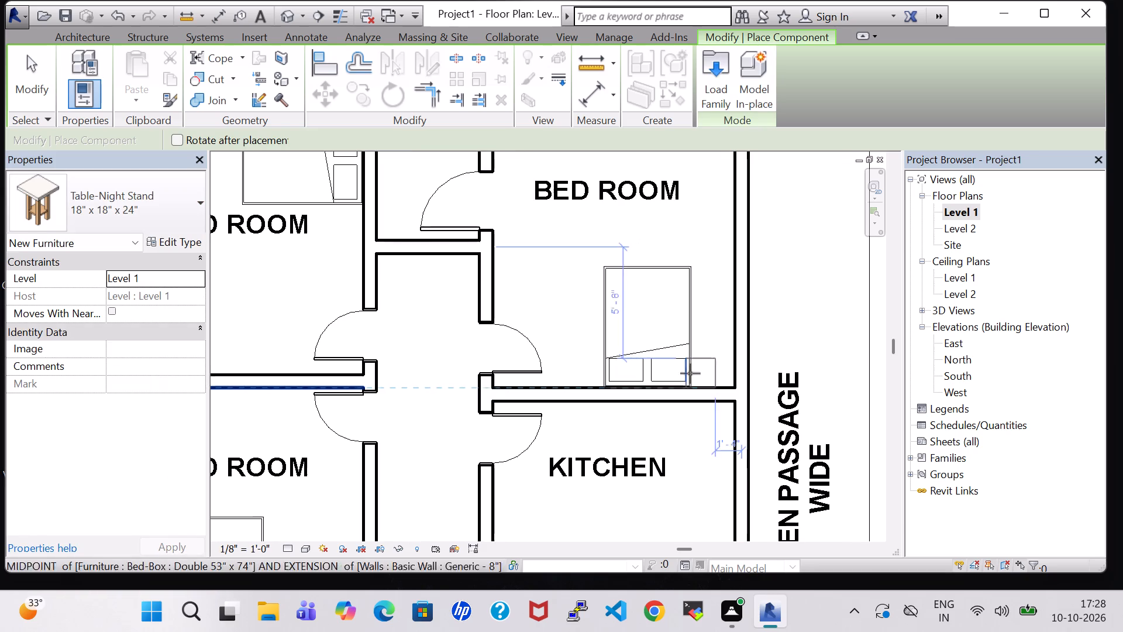
left_click(704, 373)
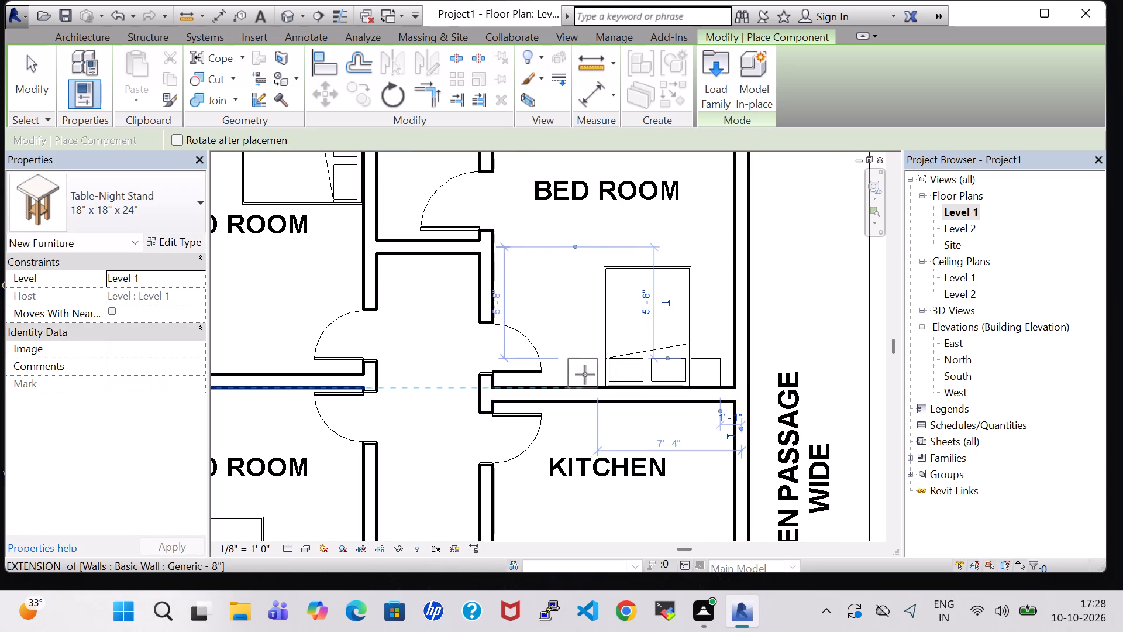
left_click(587, 375)
Place a Table-Night Stand 18" x 18" x 24" on the south and north sides of the bed in the northwest BED ROOM.
scroll(710, 260, "down", 3)
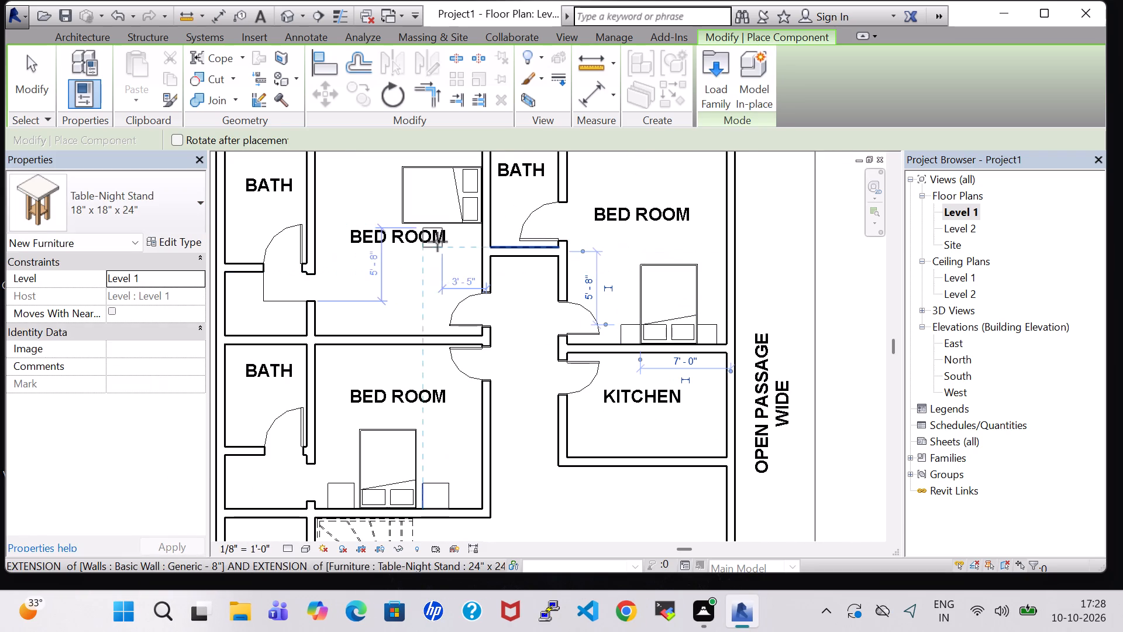
left_click(467, 241)
middle_click_drag(432, 245, 439, 288)
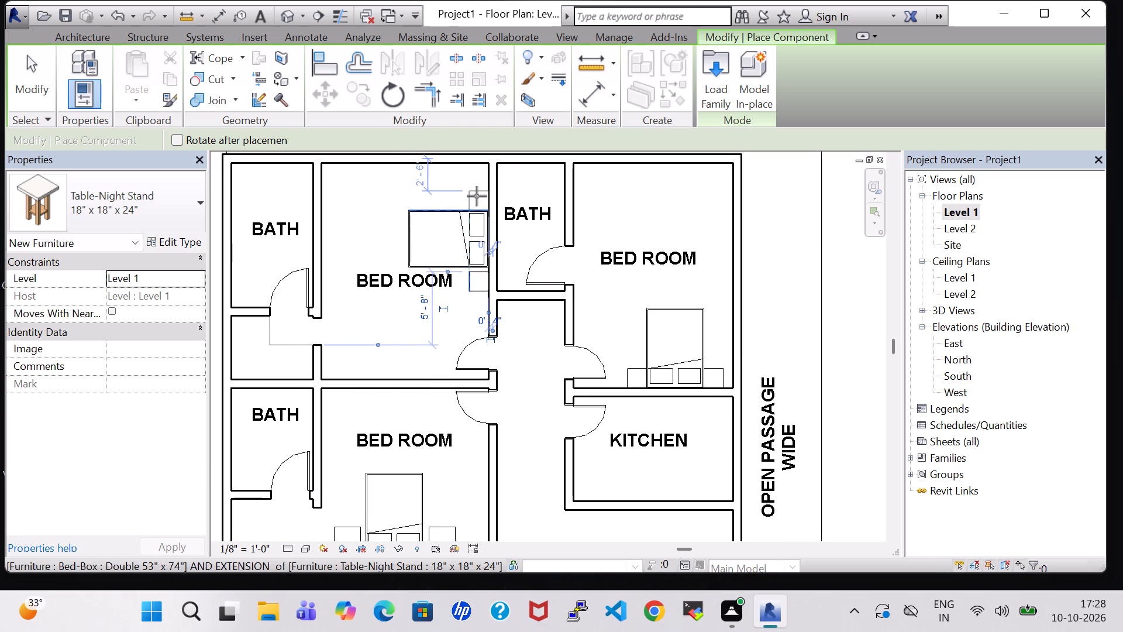
left_click(477, 195)
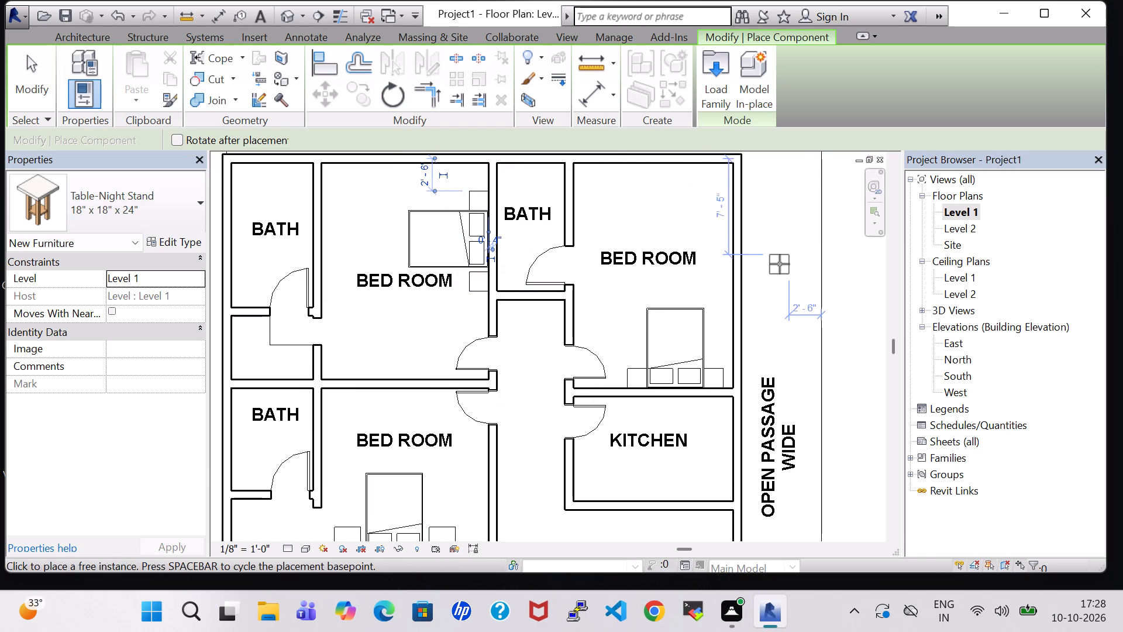
key("Escape")
key("Escape")
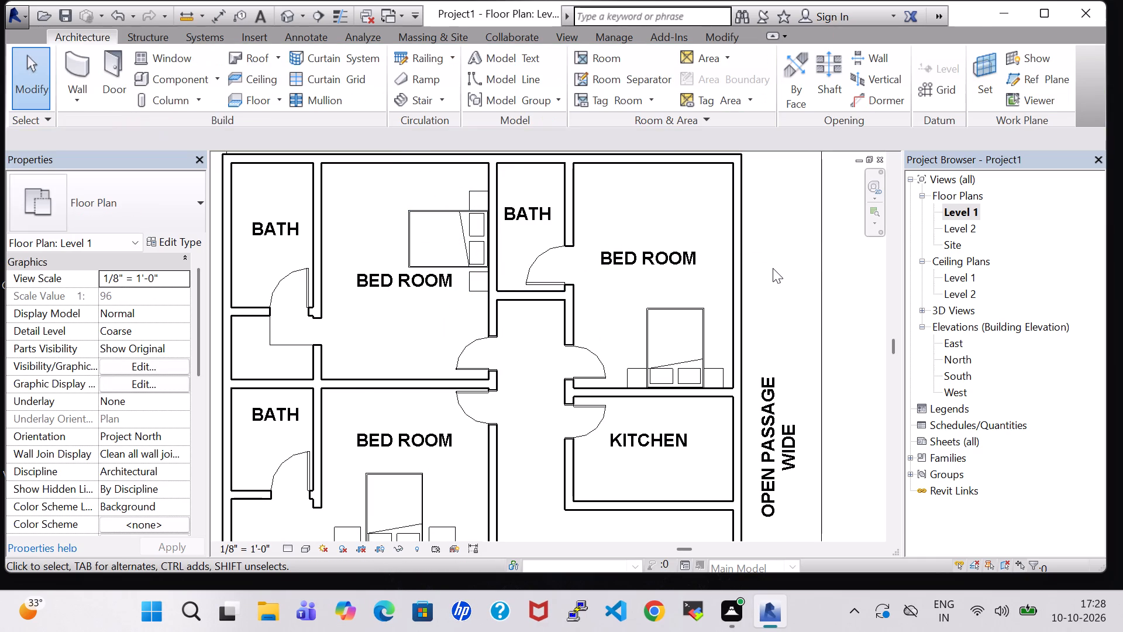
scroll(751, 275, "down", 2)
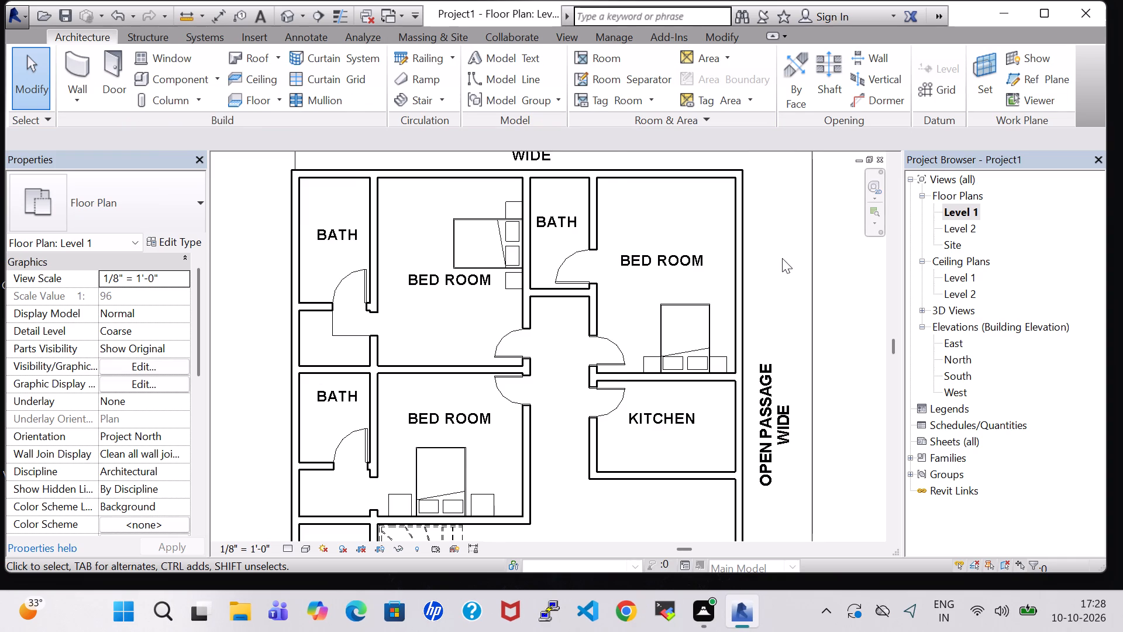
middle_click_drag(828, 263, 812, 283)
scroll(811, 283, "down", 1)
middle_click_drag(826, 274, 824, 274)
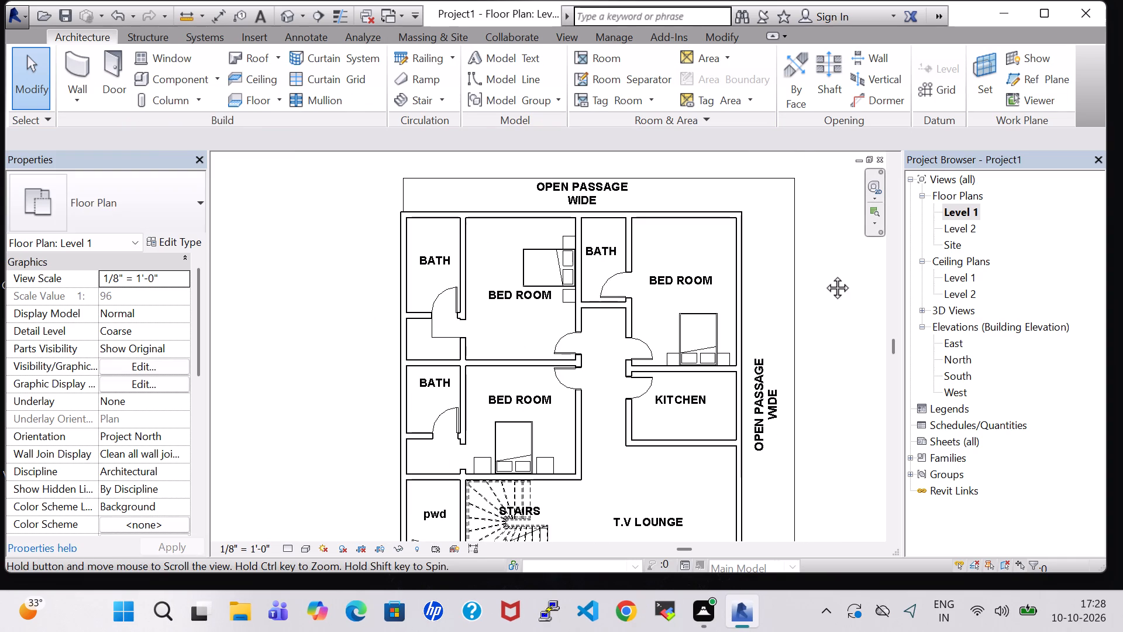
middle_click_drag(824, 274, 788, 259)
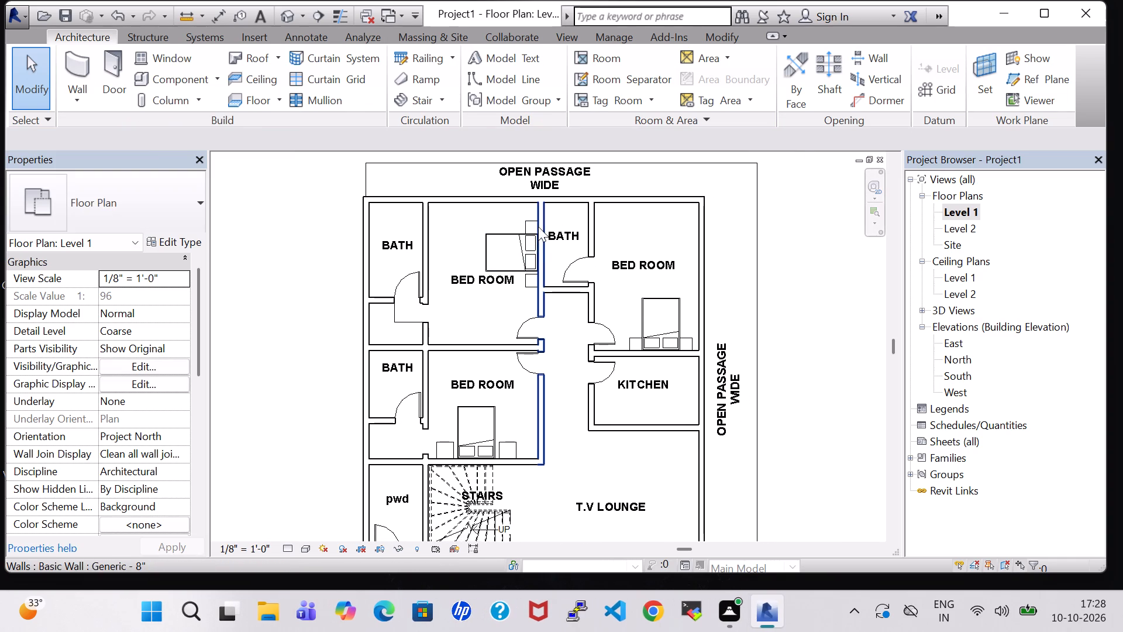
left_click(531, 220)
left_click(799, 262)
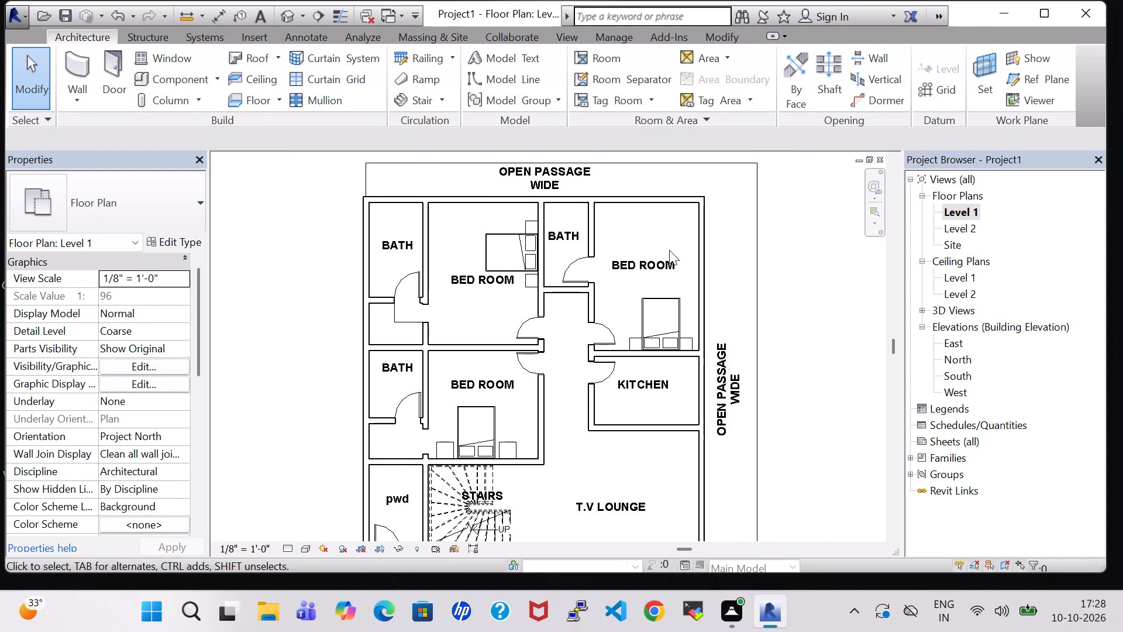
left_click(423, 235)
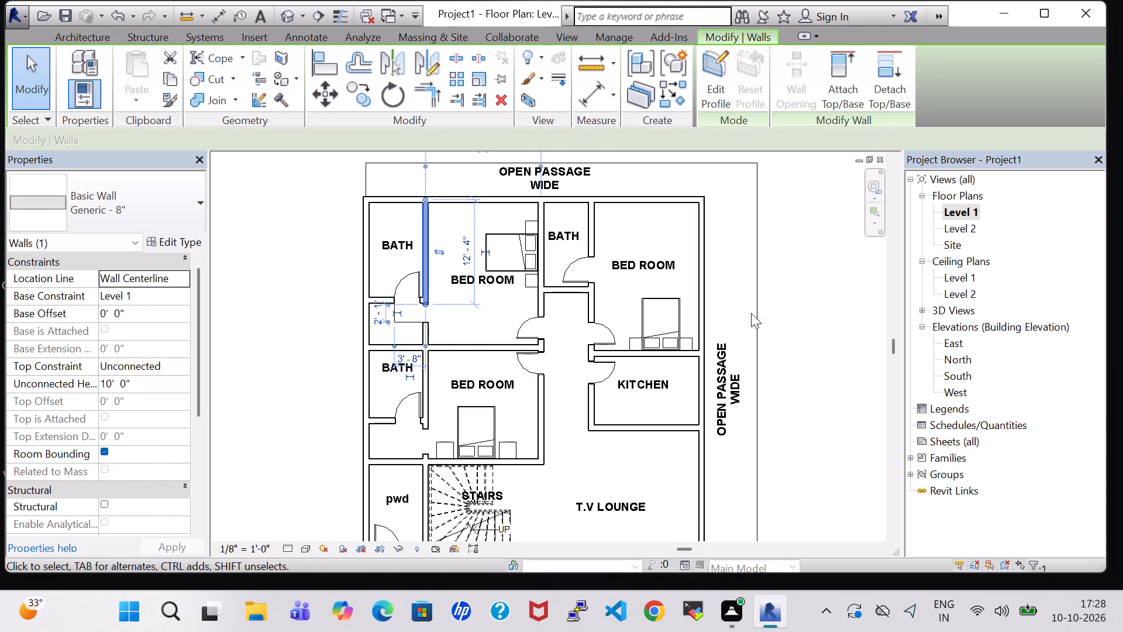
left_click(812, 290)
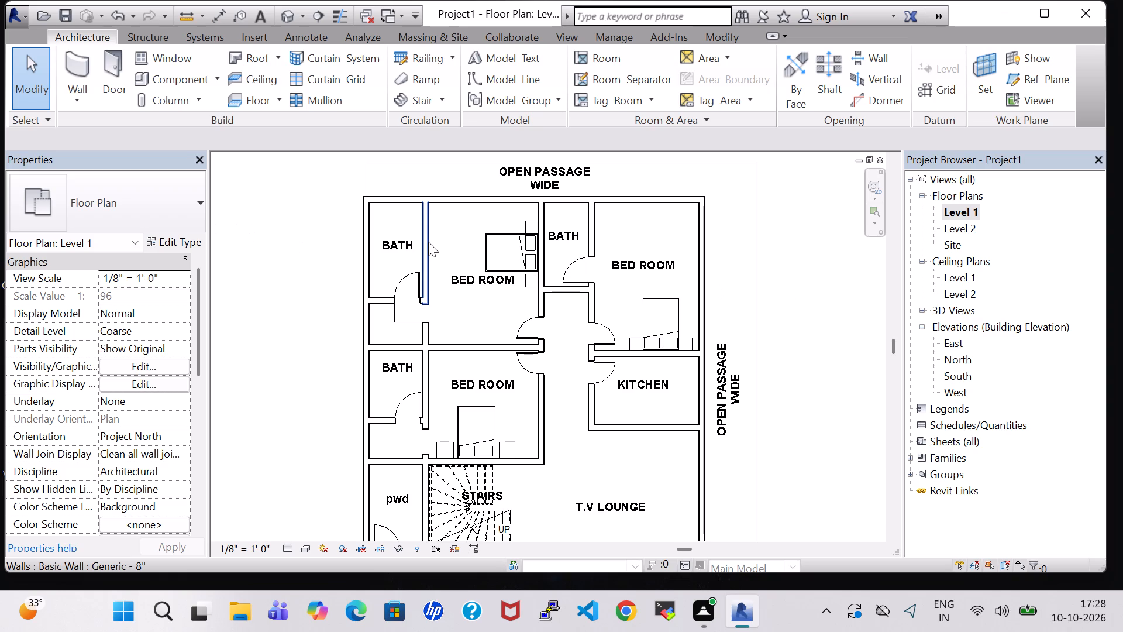
Duplicate the Generic - 8" type of the wall between the northwest BATH and BED ROOM as a new type named Inner wall.
left_click(428, 242)
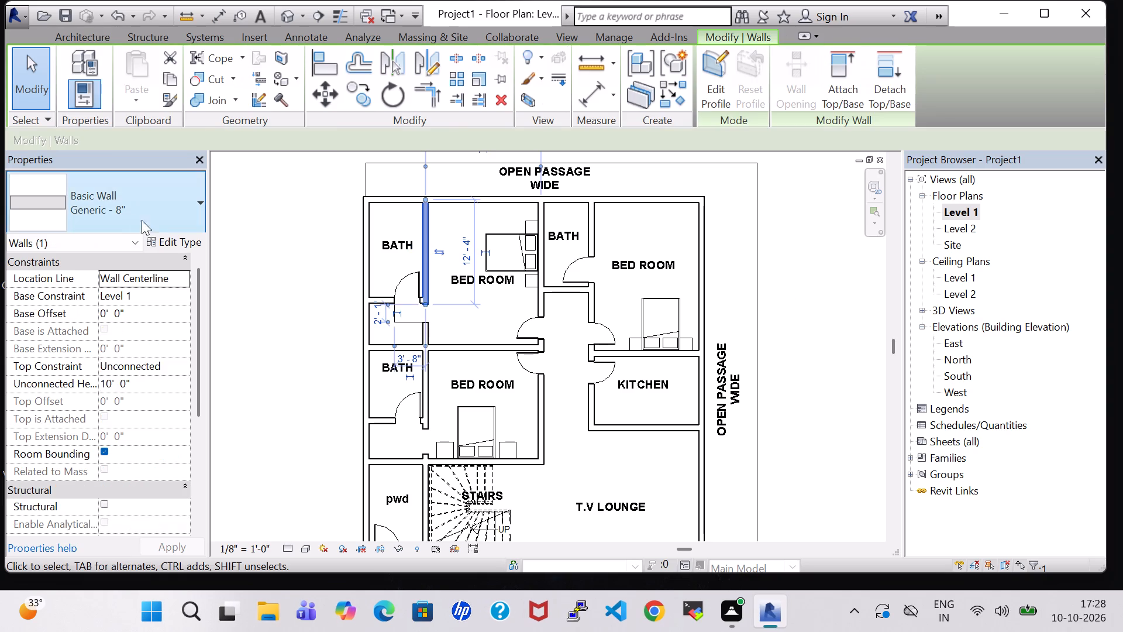
left_click(184, 237)
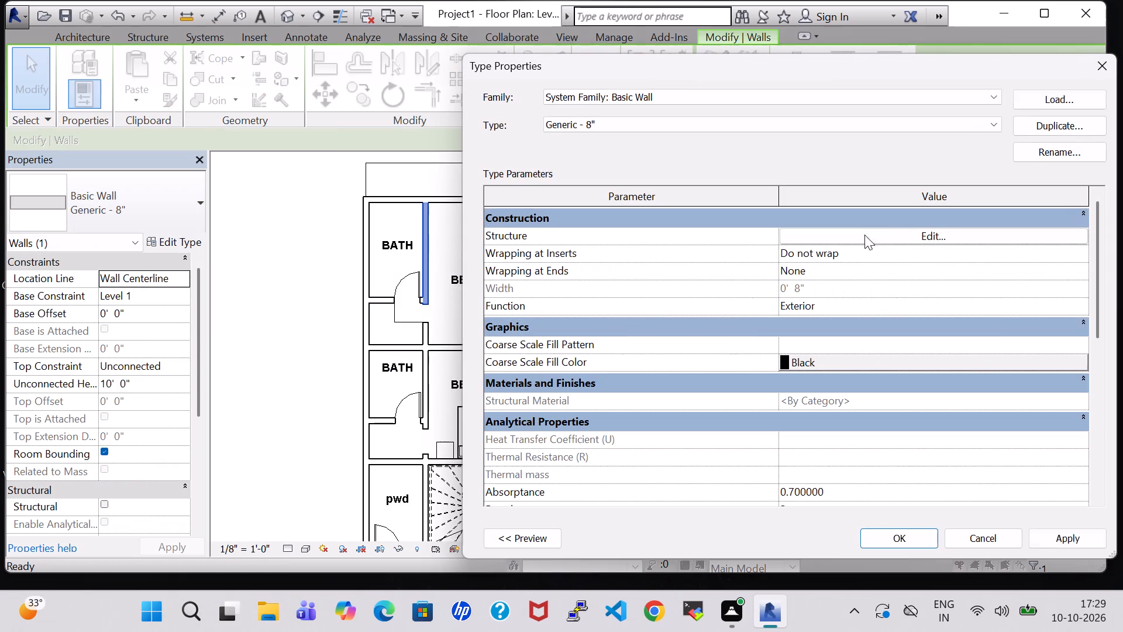
left_click(931, 239)
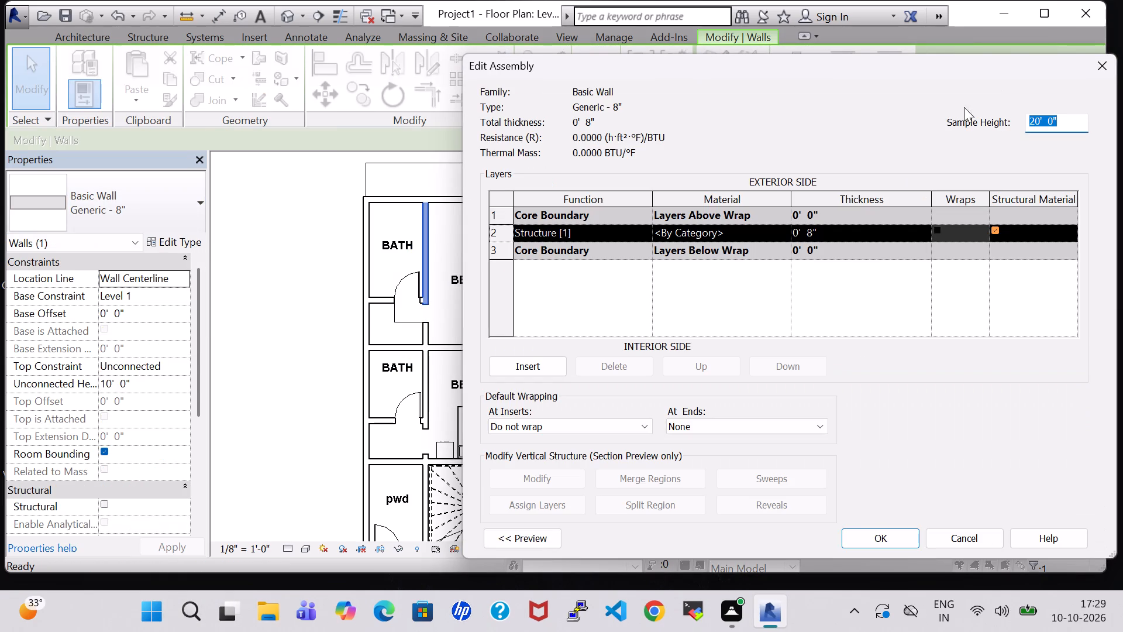
left_click(1100, 66)
left_click(1042, 122)
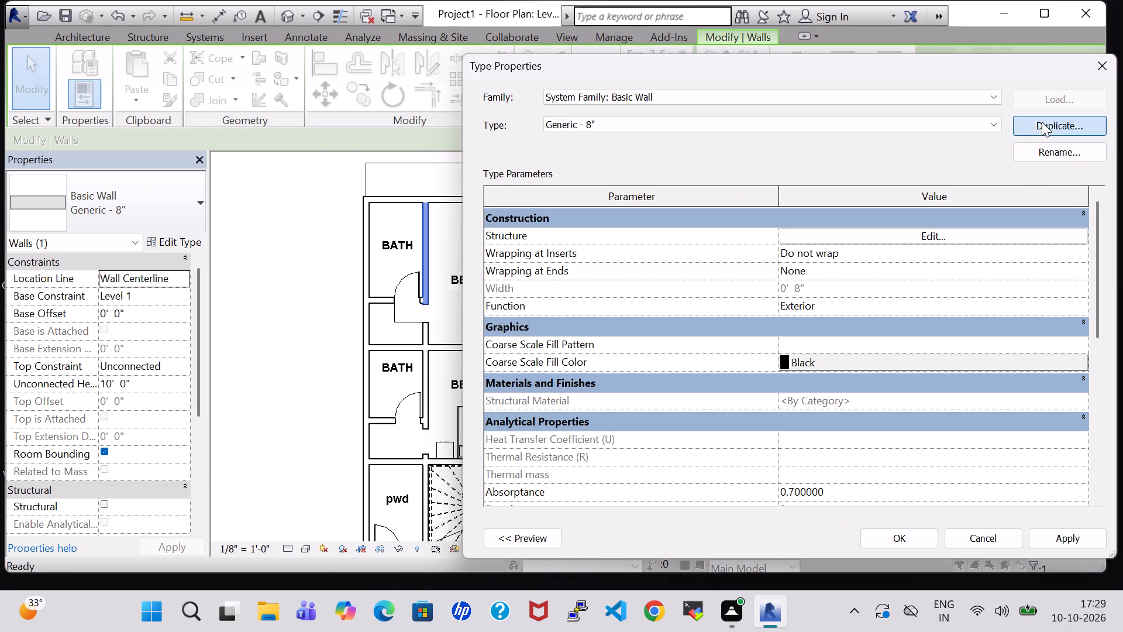
left_click(819, 296)
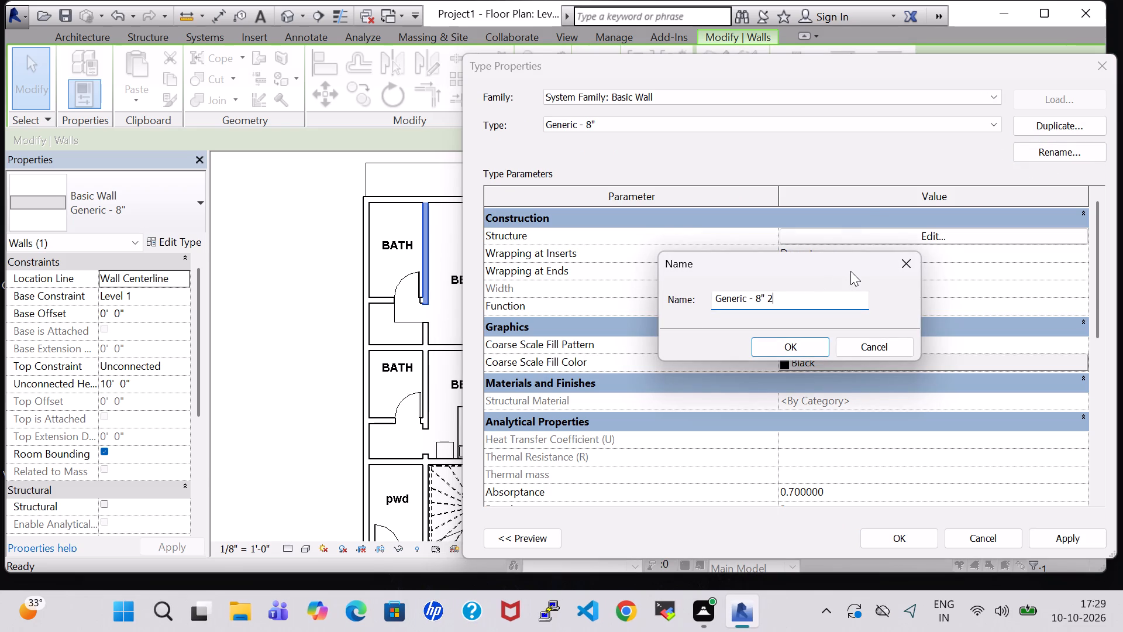
key("BackSpace")
key("BackSpace")
key("BackSpace")
key("BackSpace")
key("BackSpace")
key("BackSpace")
key("BackSpace")
key("BackSpace")
key("BackSpace")
key("BackSpace")
key("BackSpace")
key("BackSpace")
key("BackSpace")
key("BackSpace")
key("BackSpace")
key("BackSpace")
key("BackSpace")
key("BackSpace")
key("BackSpace")
key("BackSpace")
key("i")
left_click(794, 344)
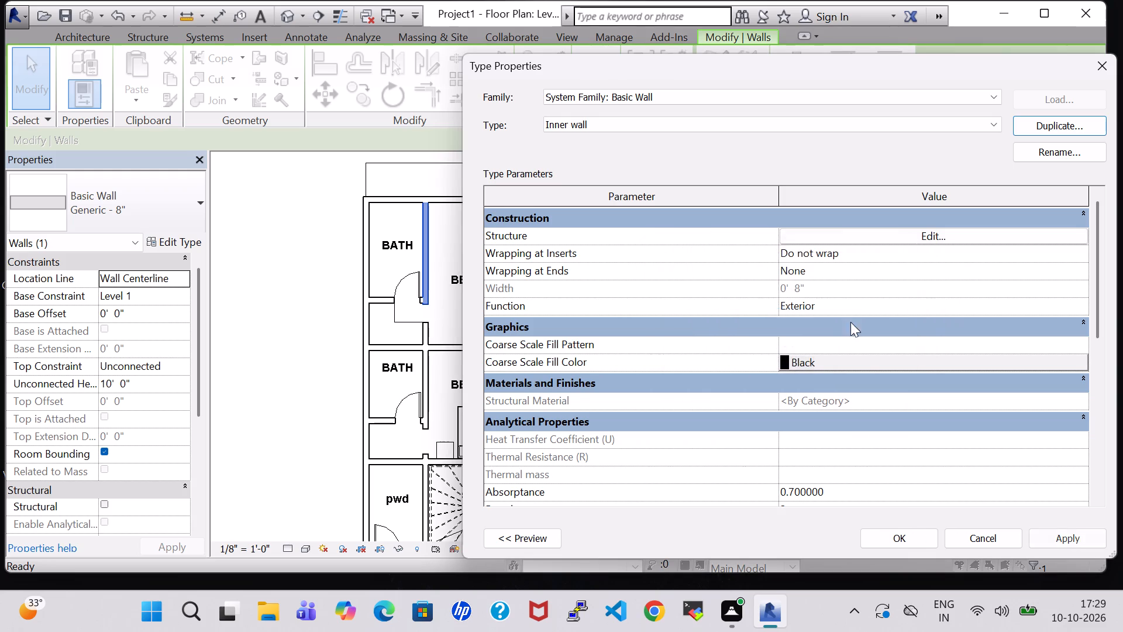
Set the structure layer thickness of the Inner wall type to 6" and apply the type to the selected wall.
left_click(929, 235)
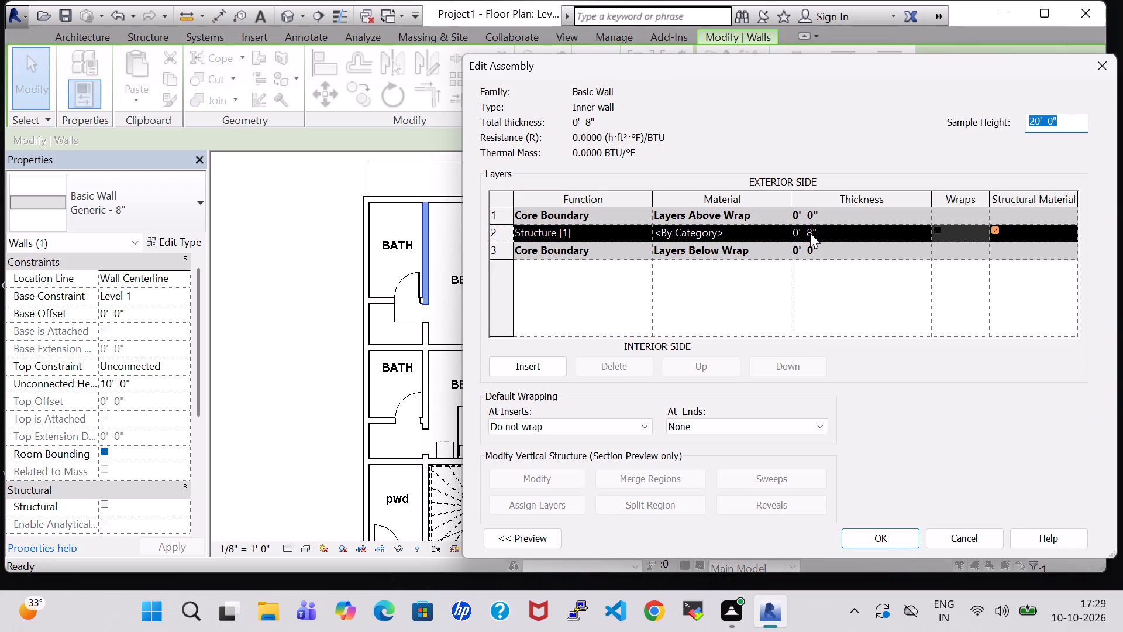
left_click(817, 233)
key("Left")
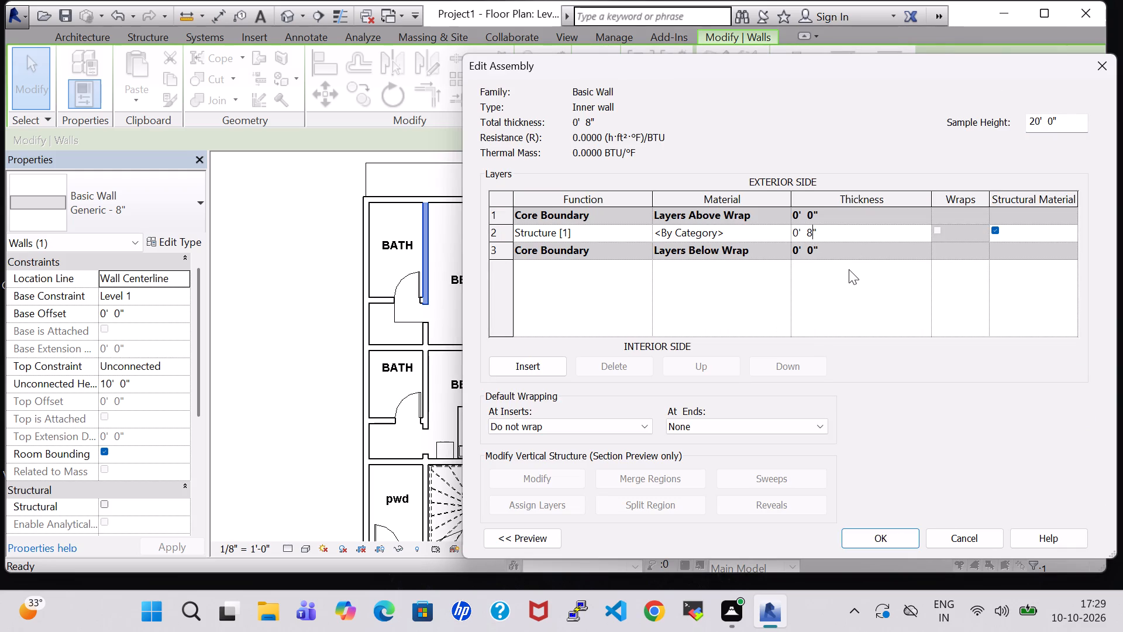
key("Left")
key("Right")
key("BackSpace")
key("6")
left_click(869, 537)
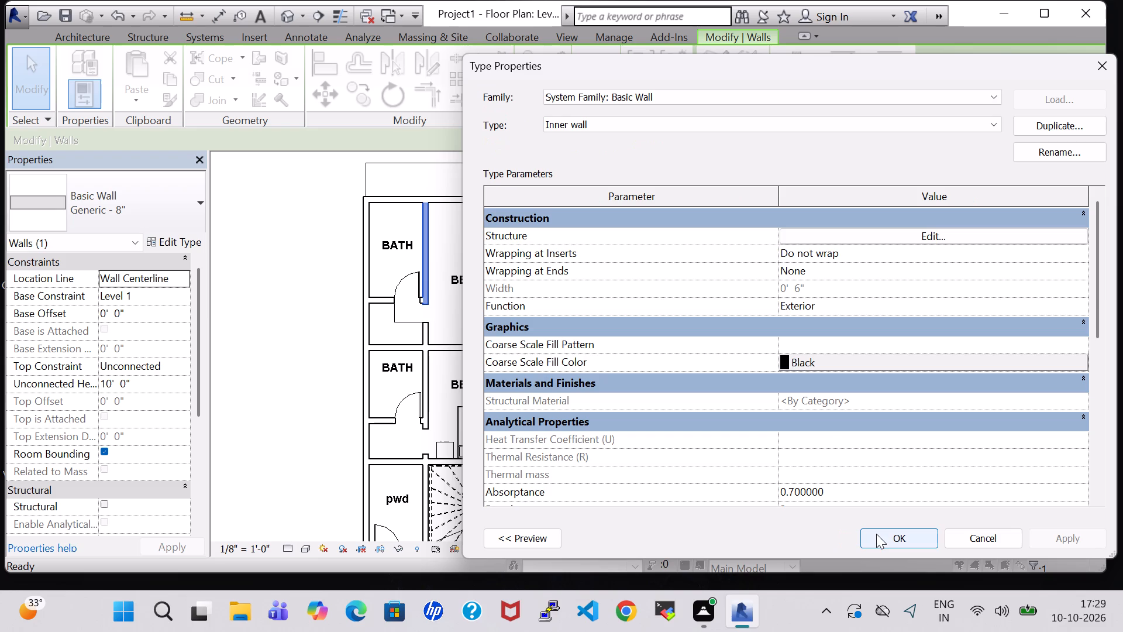
left_click(903, 533)
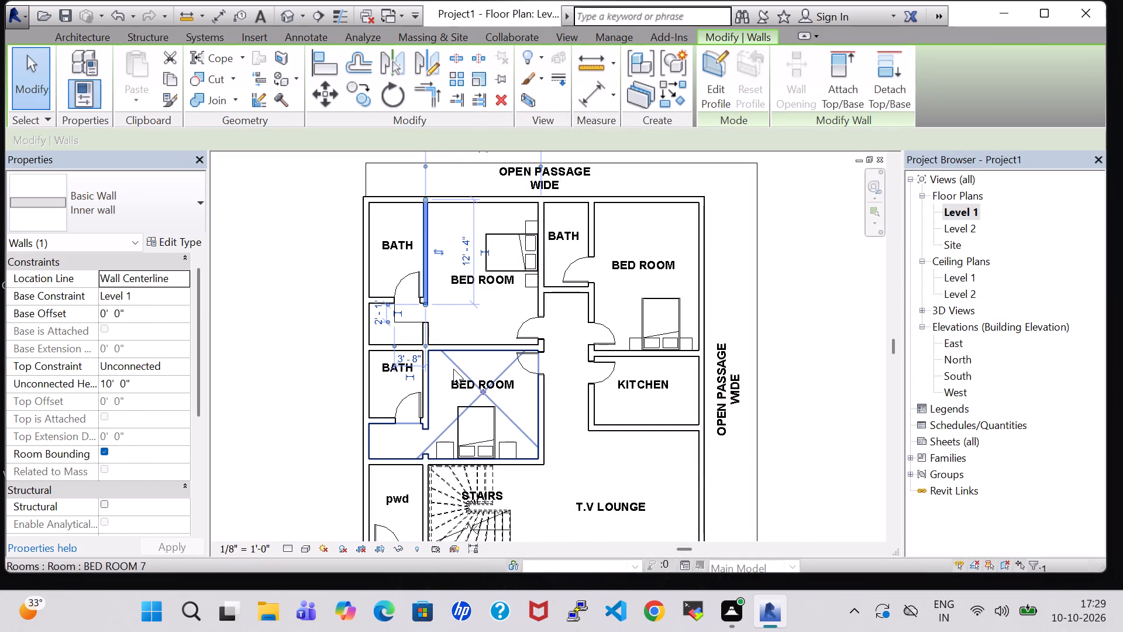
Change the wall between the lower west BATH and BED ROOM, and the south walls of both west BATH rooms, to the Inner wall type.
left_click(422, 332)
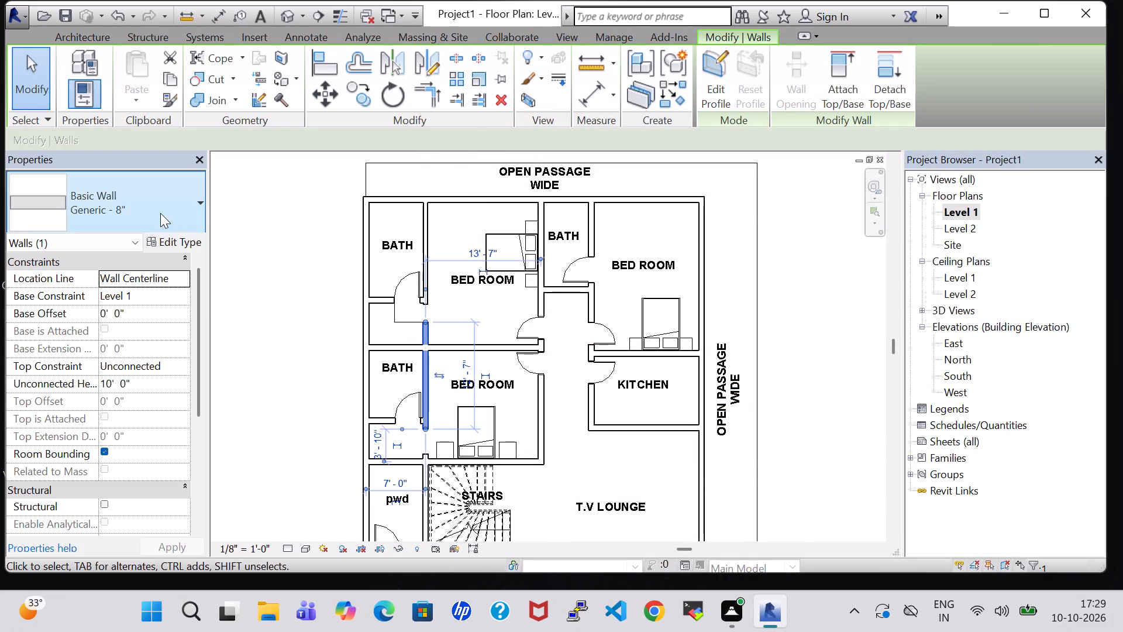
left_click(160, 213)
left_click(121, 429)
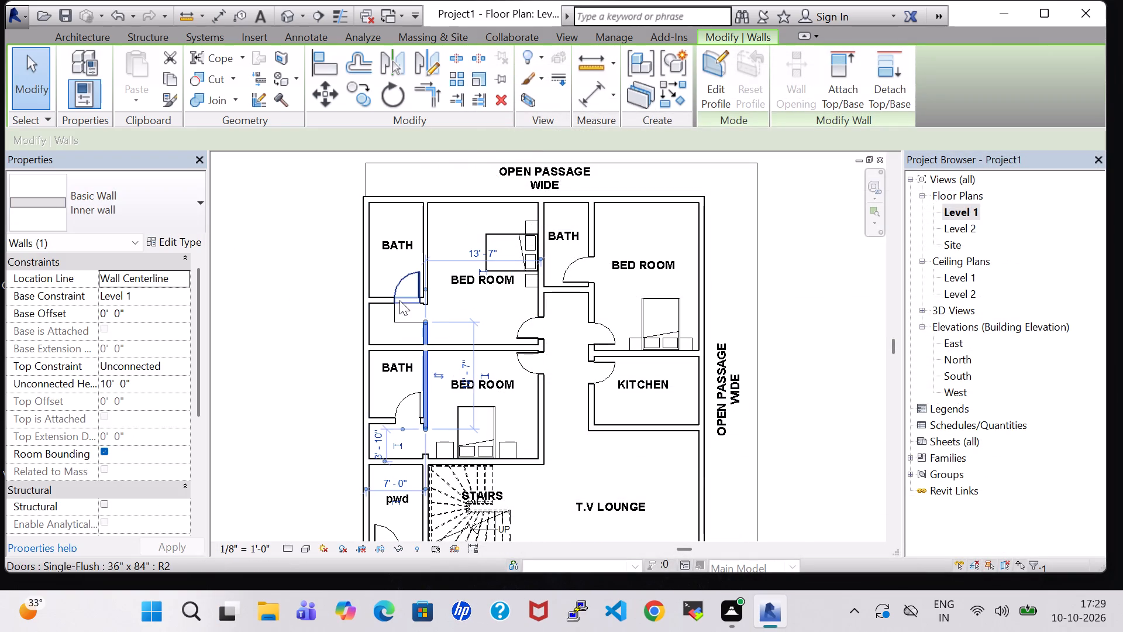
left_click(380, 299)
left_click(118, 200)
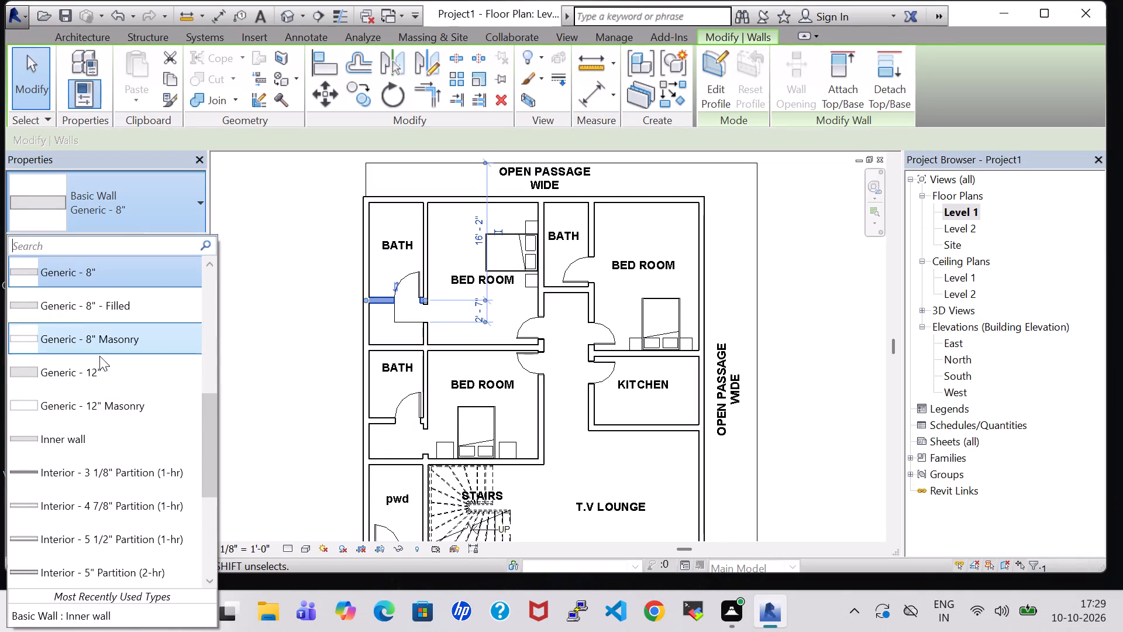
left_click(108, 432)
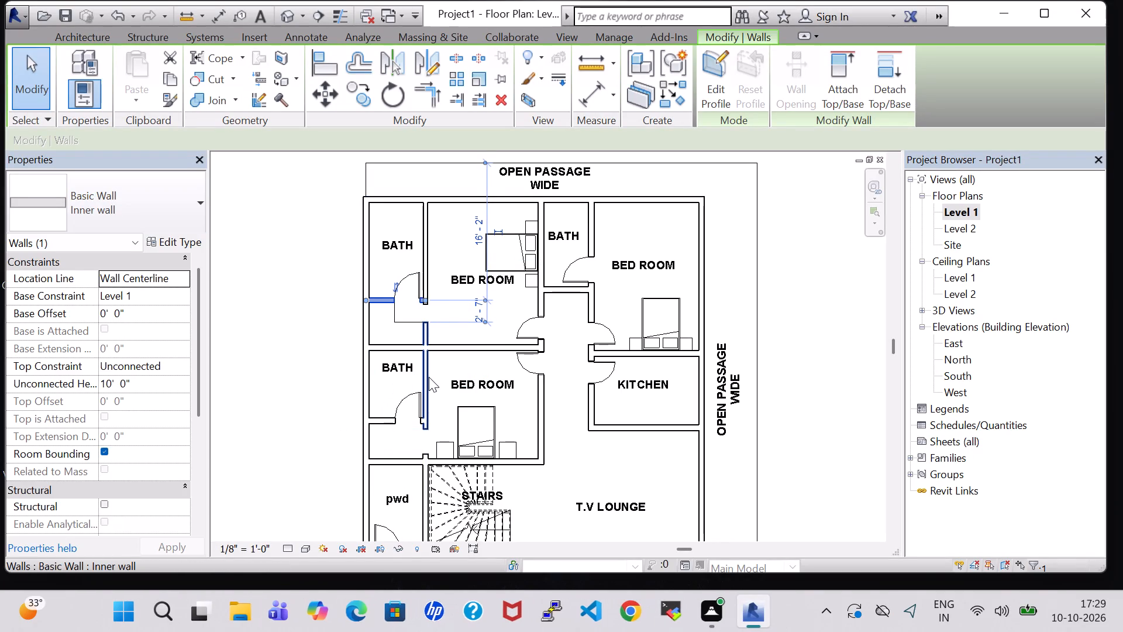
left_click(429, 377)
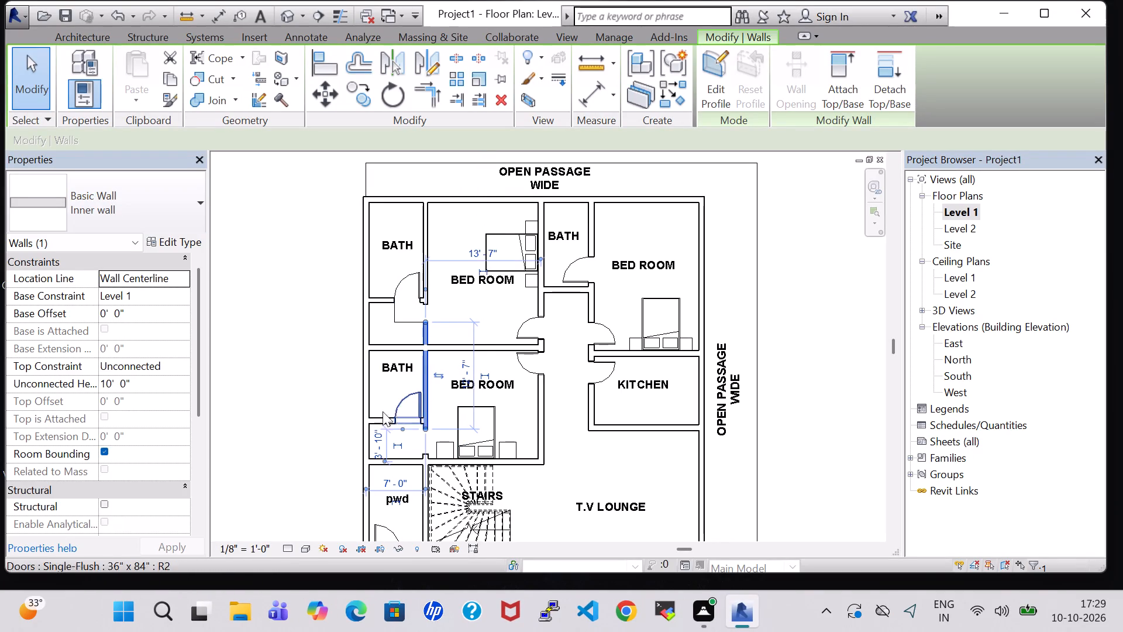
left_click(383, 418)
left_click(168, 205)
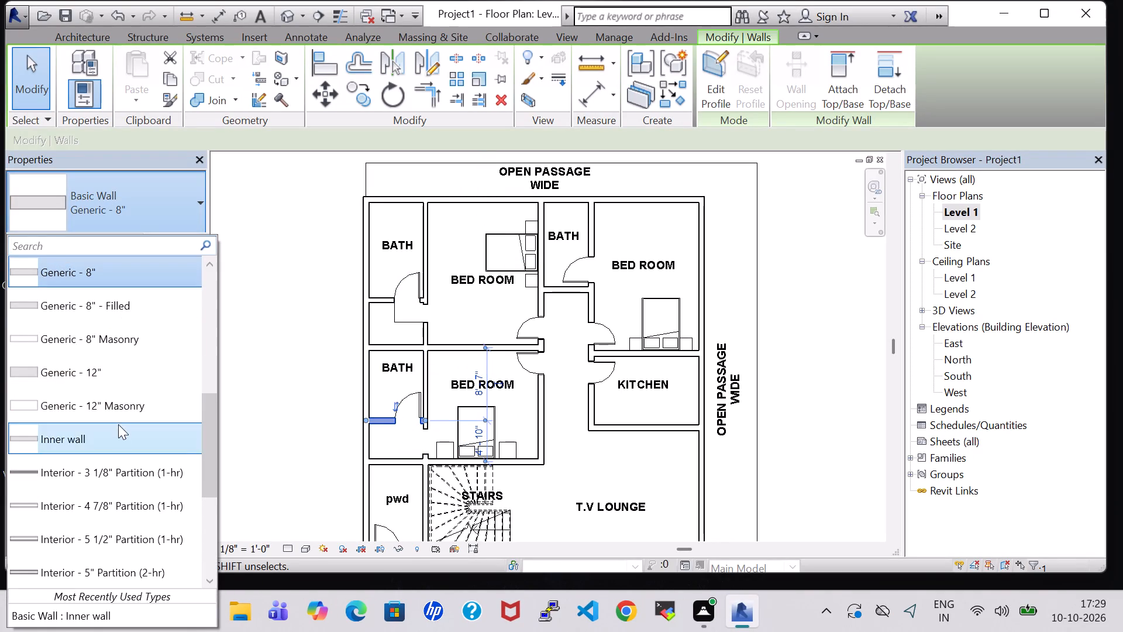
left_click(118, 427)
scroll(422, 454, "up", 4)
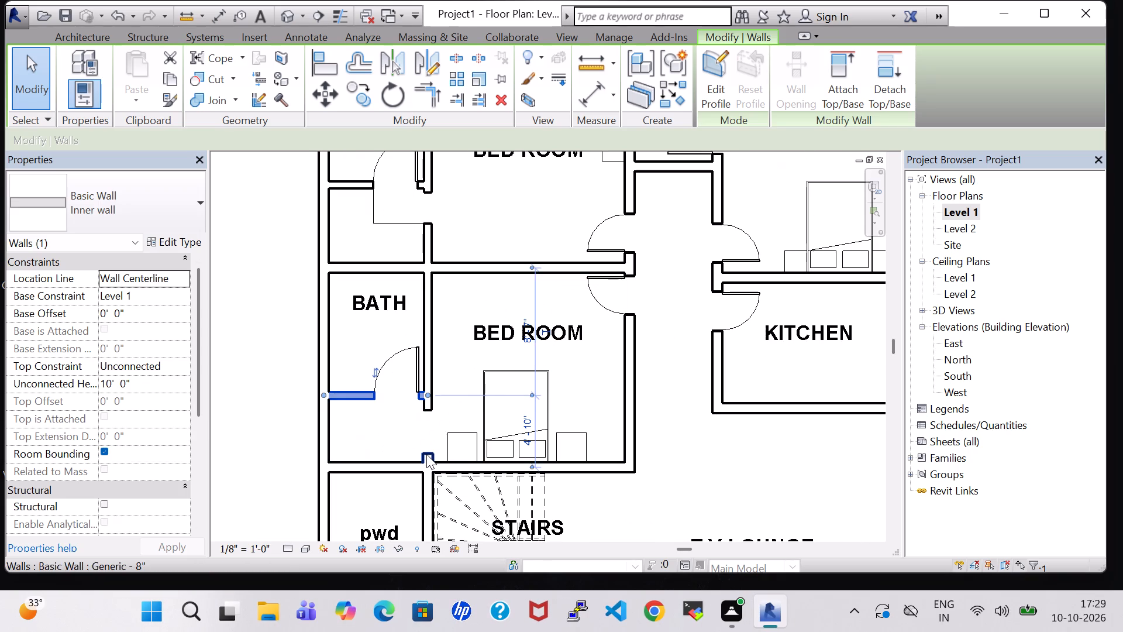
Change the short wall stub at the south end of the lower west BED ROOM's west side to the Inner wall type.
left_click(426, 454)
left_click(121, 186)
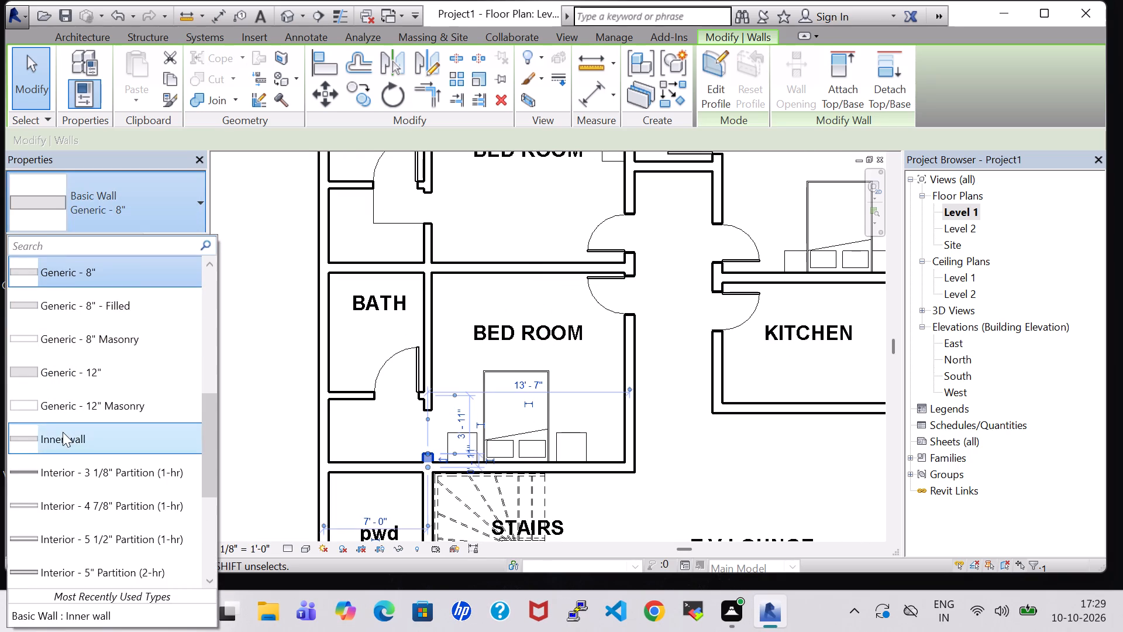
left_click(63, 432)
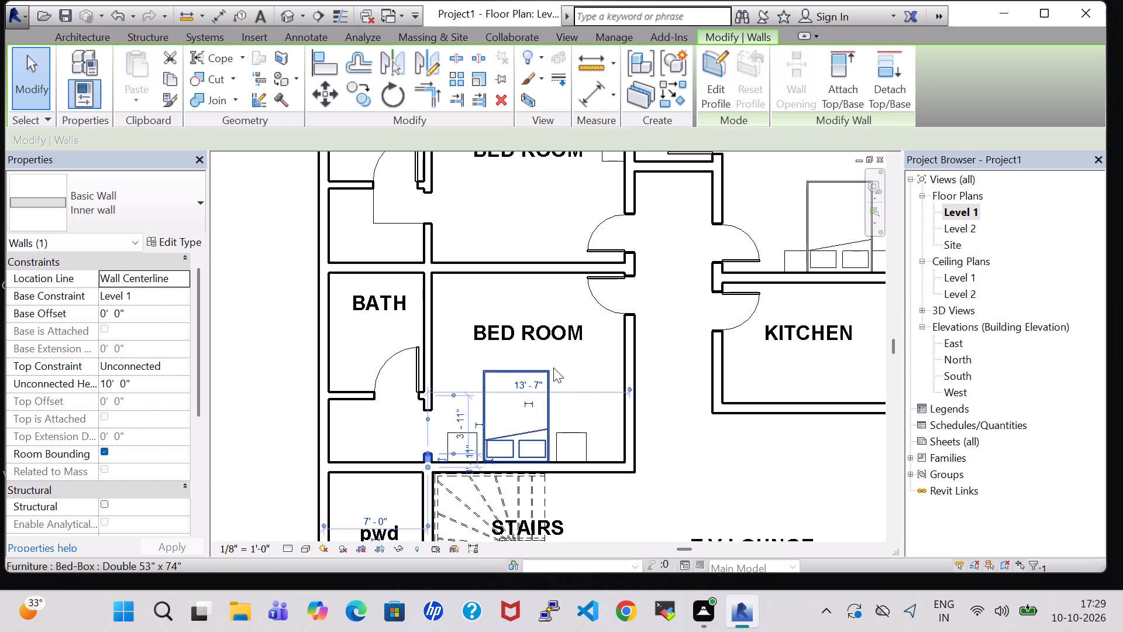
Change the shared west wall of the northeast BED ROOM and KITCHEN, the wall between them, and the KITCHEN's south wall to Inner wall.
scroll(467, 328, "down", 3)
middle_click_drag(664, 404, 647, 365)
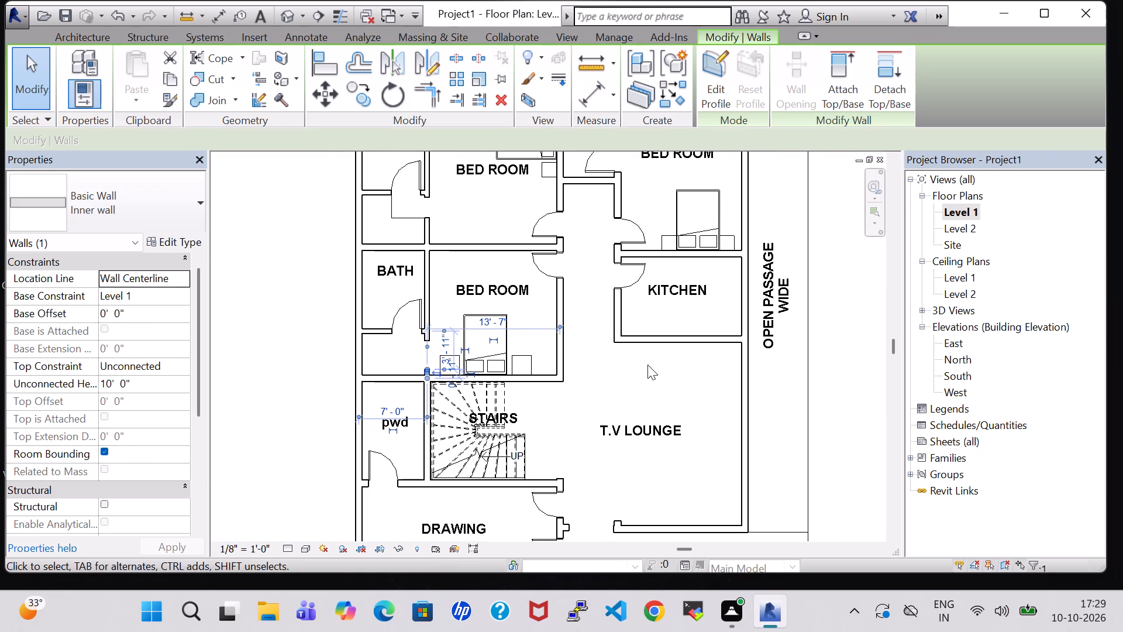
middle_click_drag(647, 365, 622, 408)
scroll(623, 408, "down", 1)
scroll(642, 315, "down", 1)
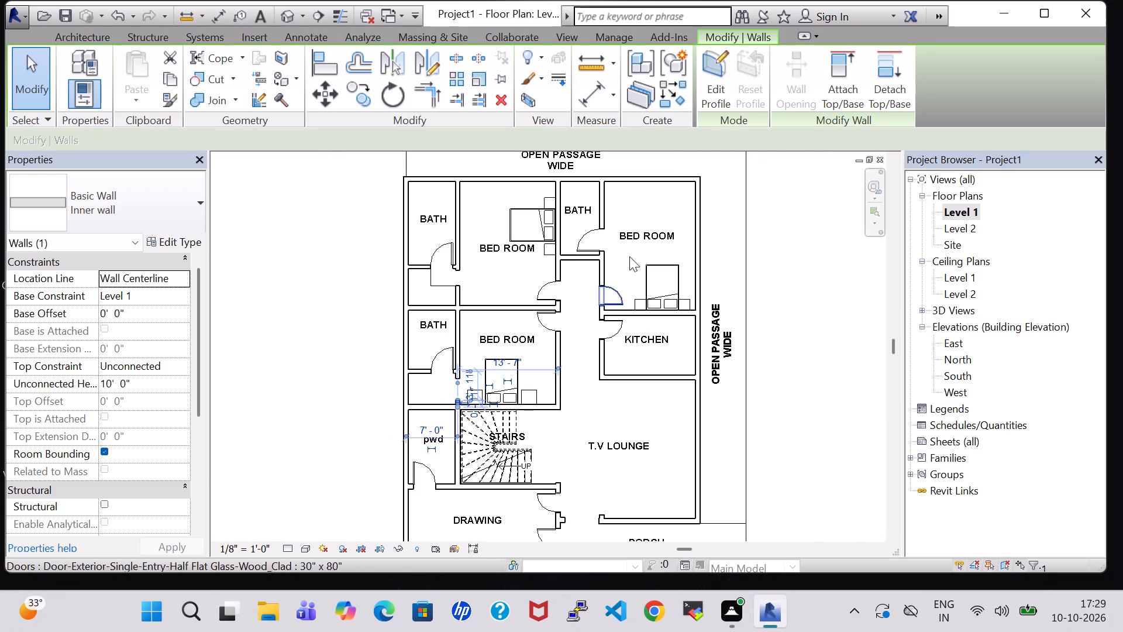
left_click(606, 208)
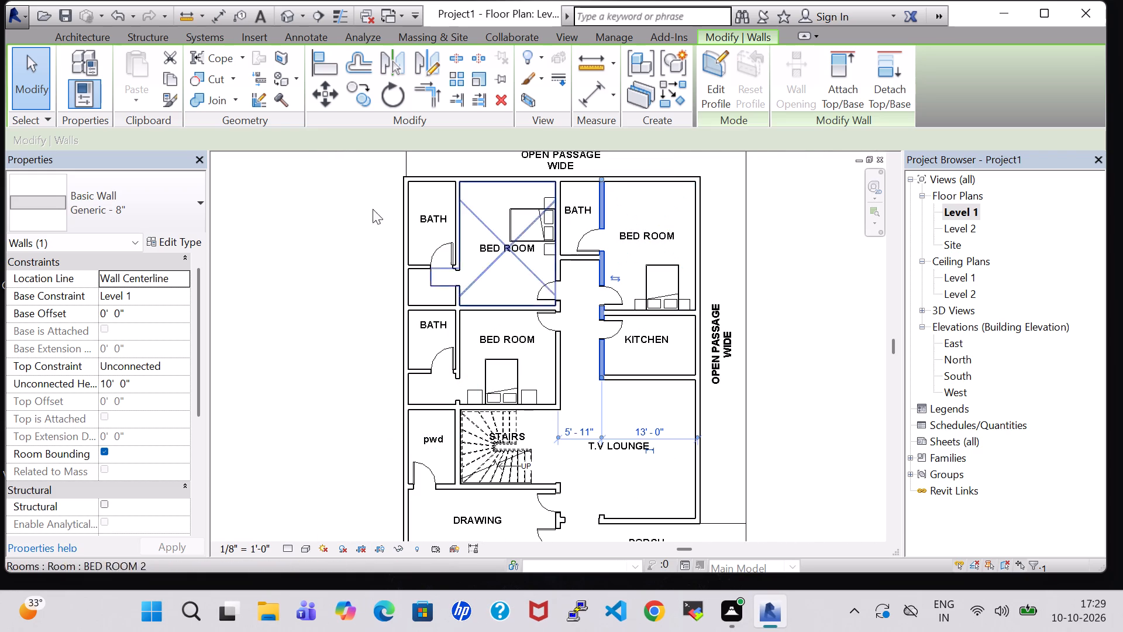
left_click(169, 183)
left_click(58, 444)
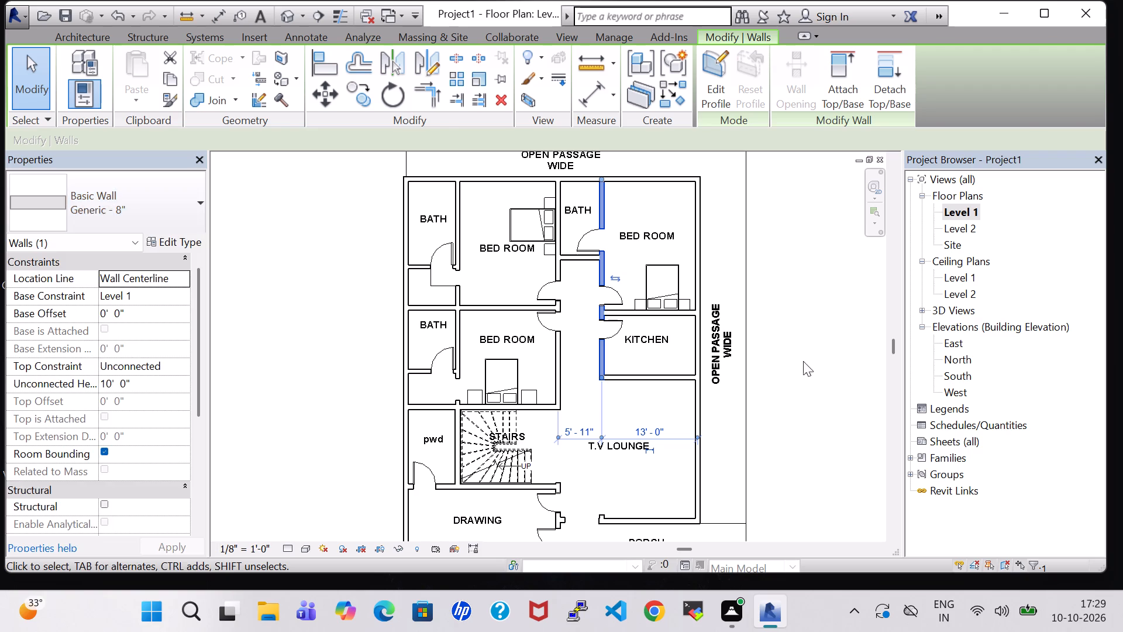
left_click(791, 292)
left_click(656, 314)
left_click(181, 200)
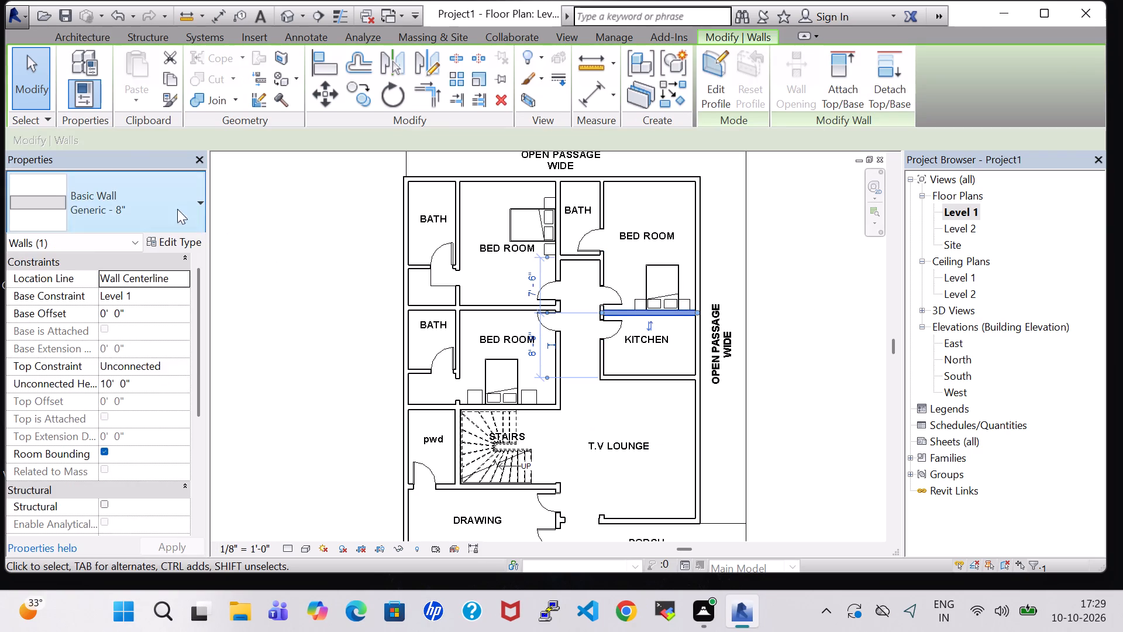
left_click(98, 435)
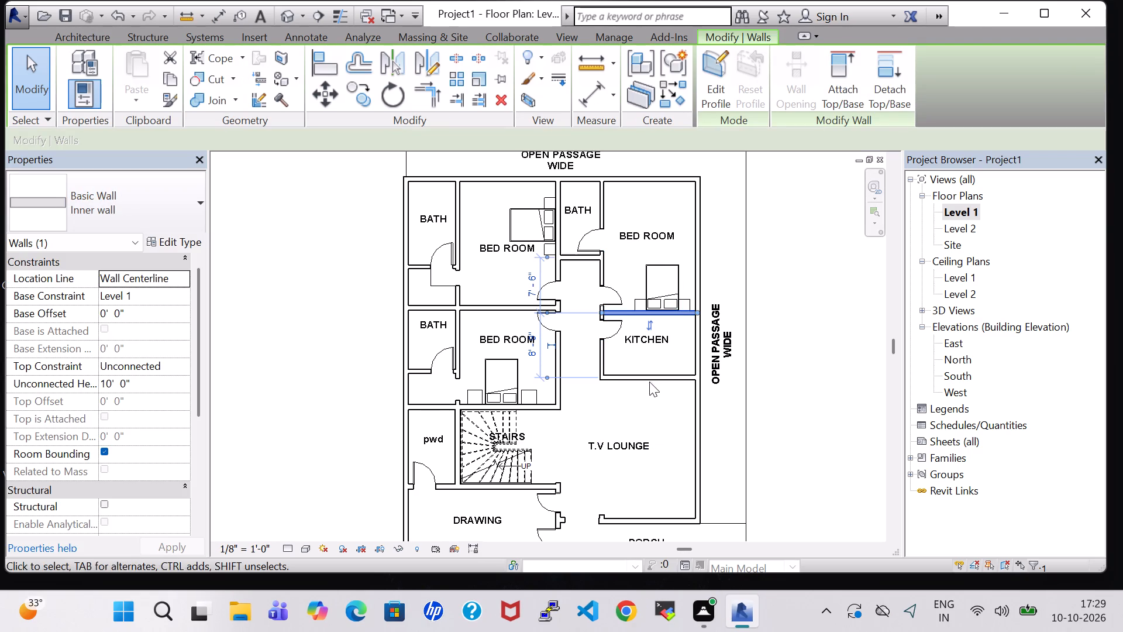
left_click(650, 377)
left_click(196, 212)
left_click(78, 449)
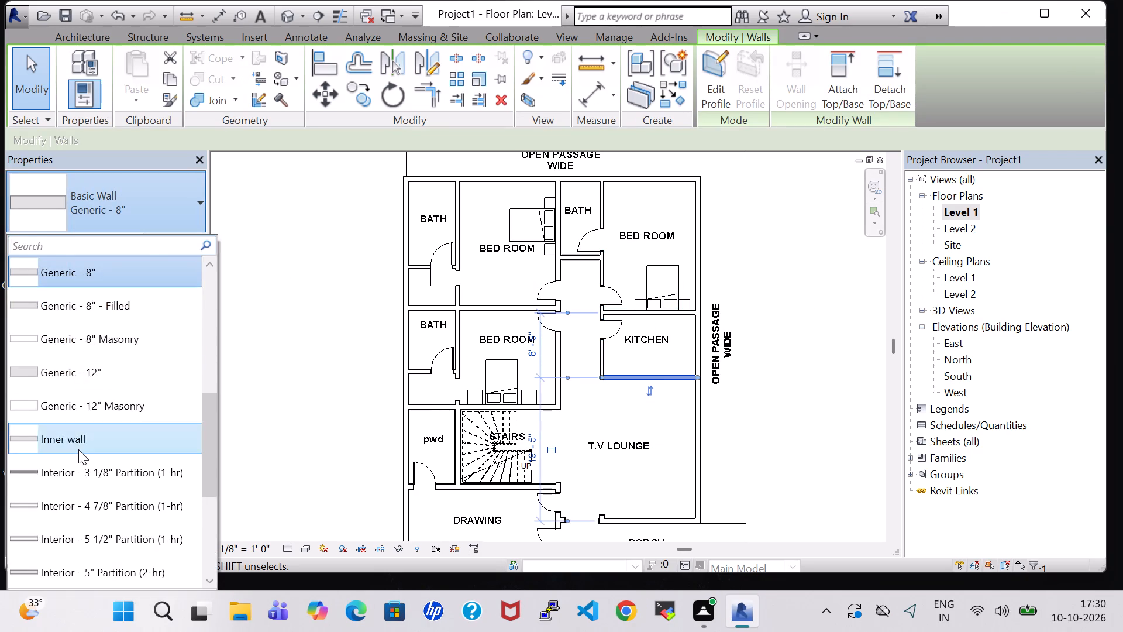
left_click(794, 367)
Change the wall between pwd and STAIRS, and the north wall of the DRAWING room, to the Inner wall type.
scroll(790, 394, "down", 1)
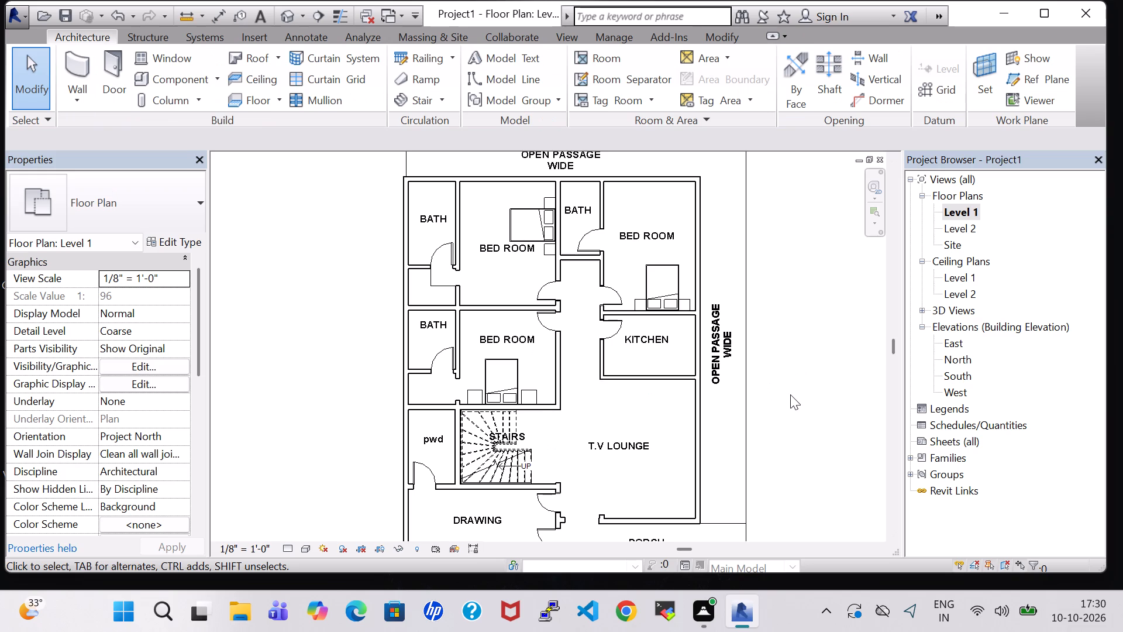
scroll(498, 438, "up", 5)
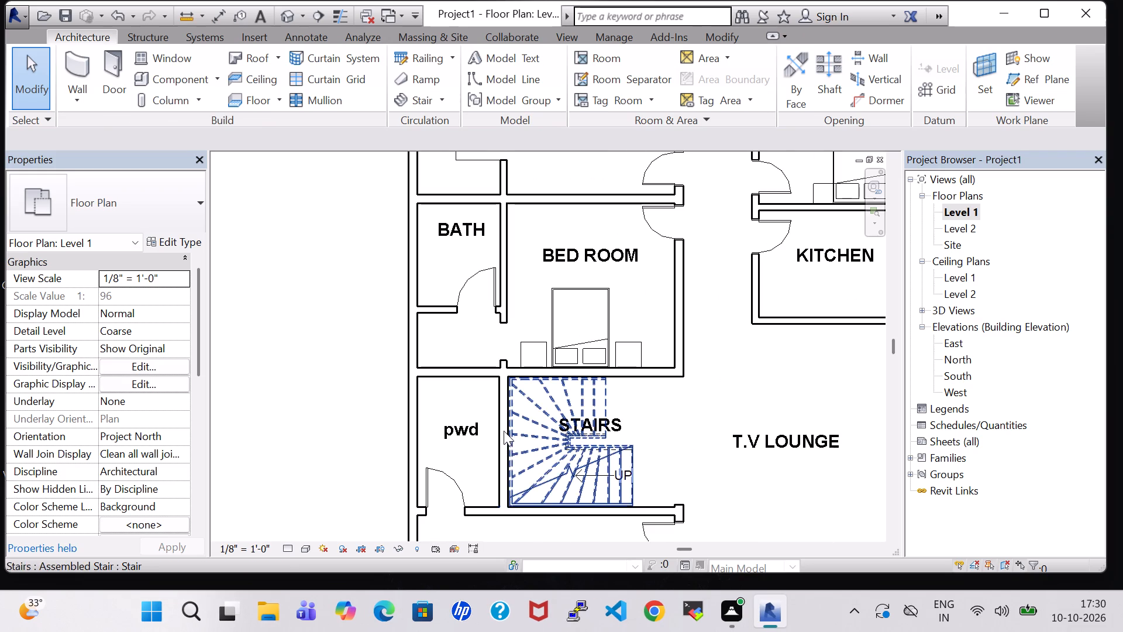
left_click(501, 444)
left_click(81, 196)
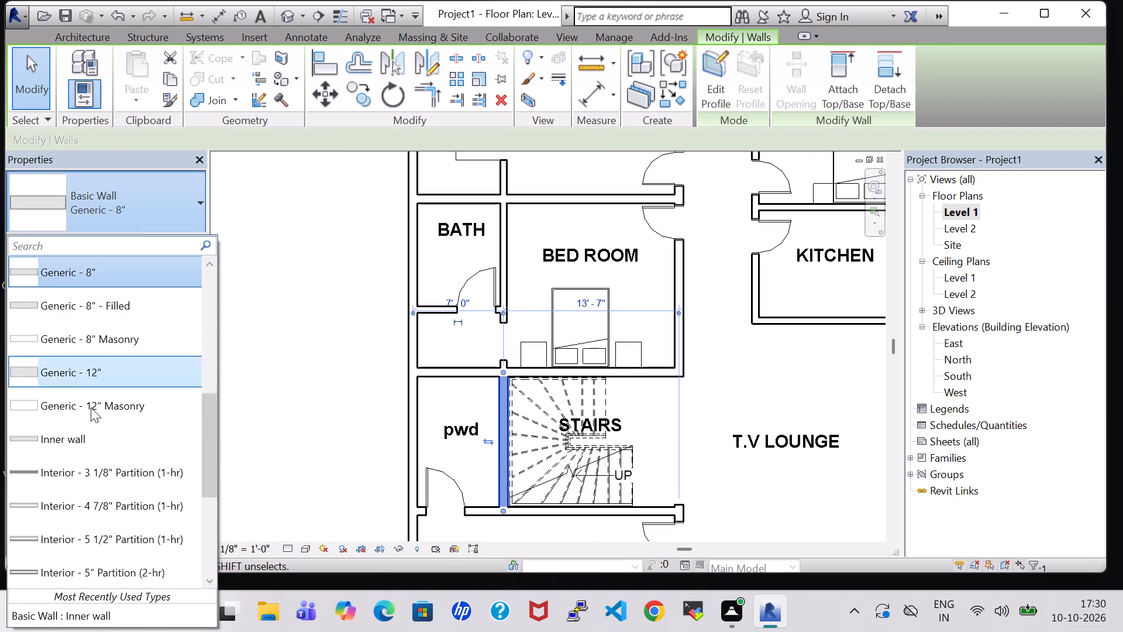
left_click(98, 445)
scroll(229, 365, "down", 2)
middle_click_drag(635, 422, 635, 418)
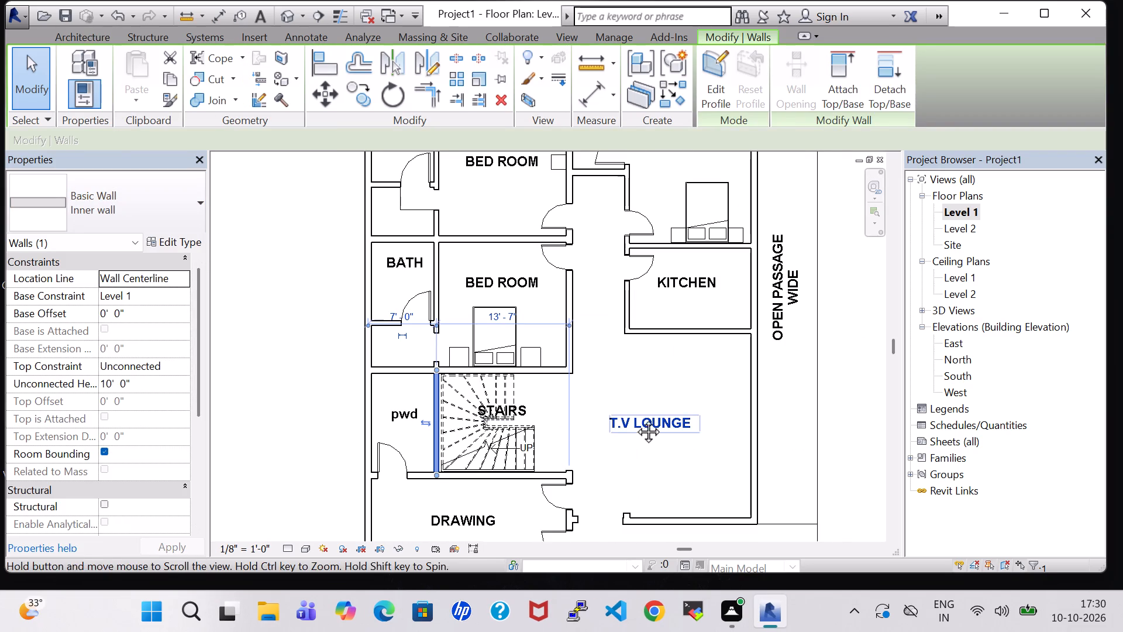
middle_click_drag(635, 418, 676, 305)
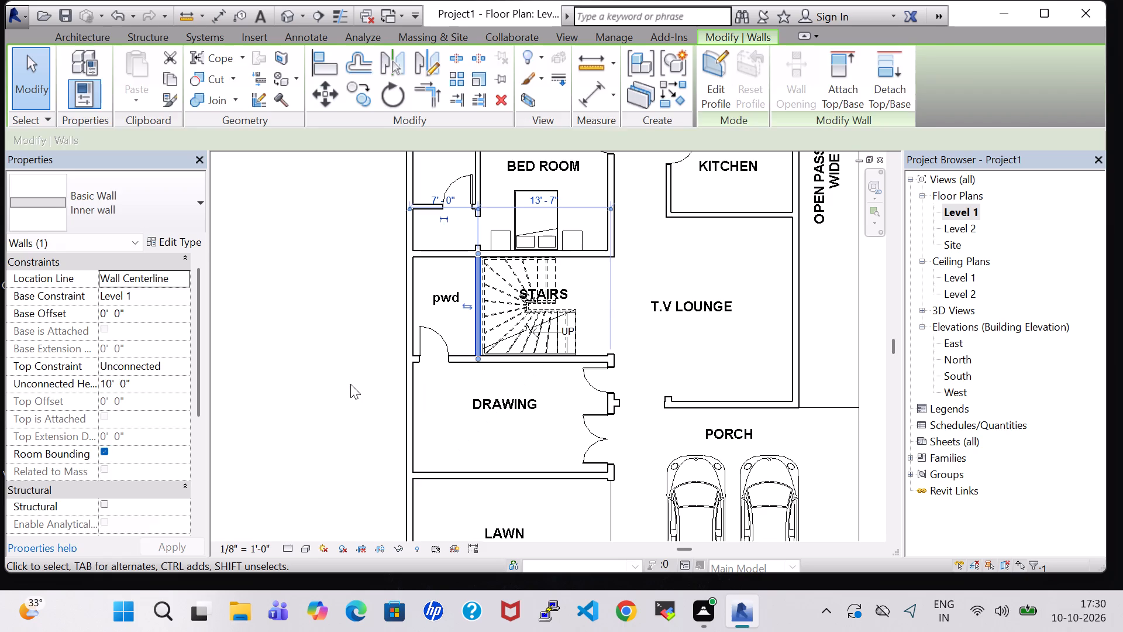
left_click(350, 384)
left_click(480, 366)
left_click(156, 208)
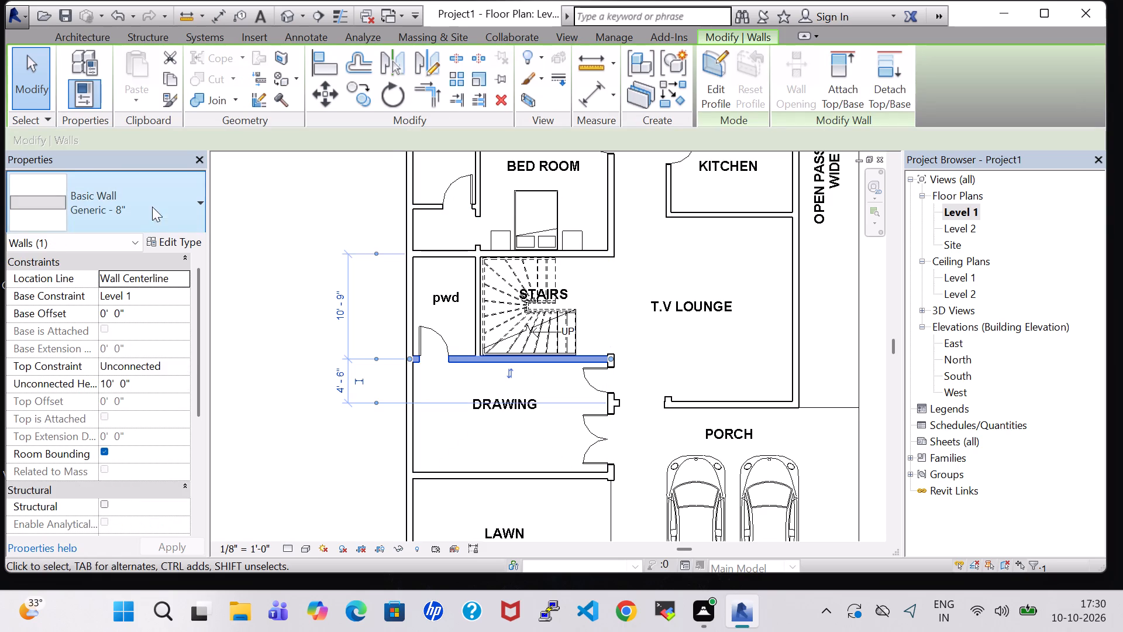
left_click(115, 432)
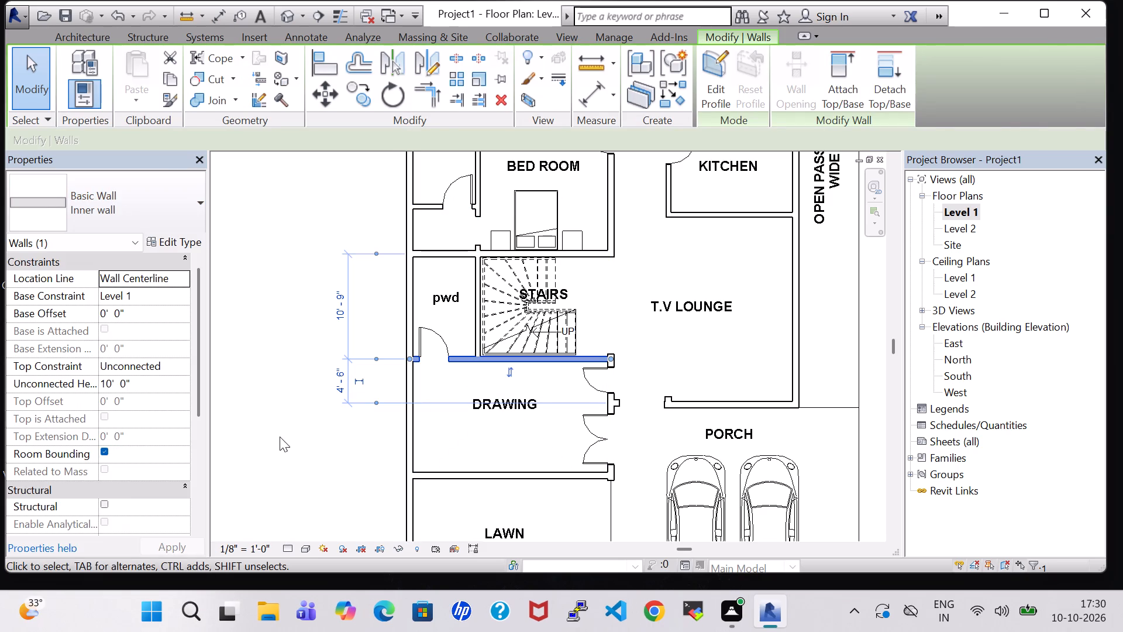
left_click(278, 444)
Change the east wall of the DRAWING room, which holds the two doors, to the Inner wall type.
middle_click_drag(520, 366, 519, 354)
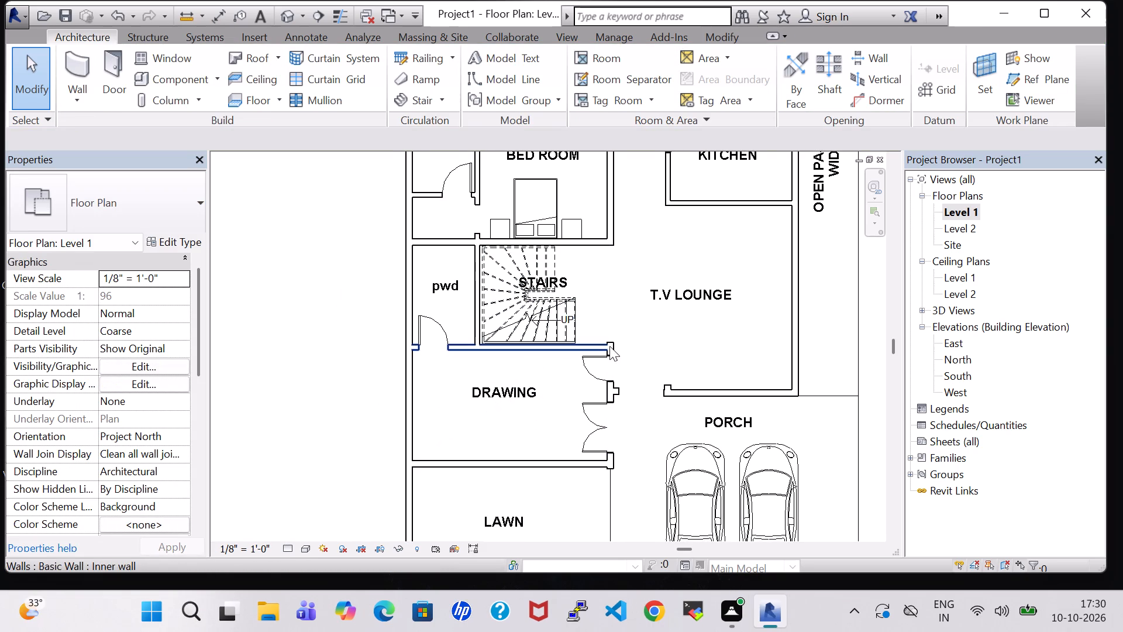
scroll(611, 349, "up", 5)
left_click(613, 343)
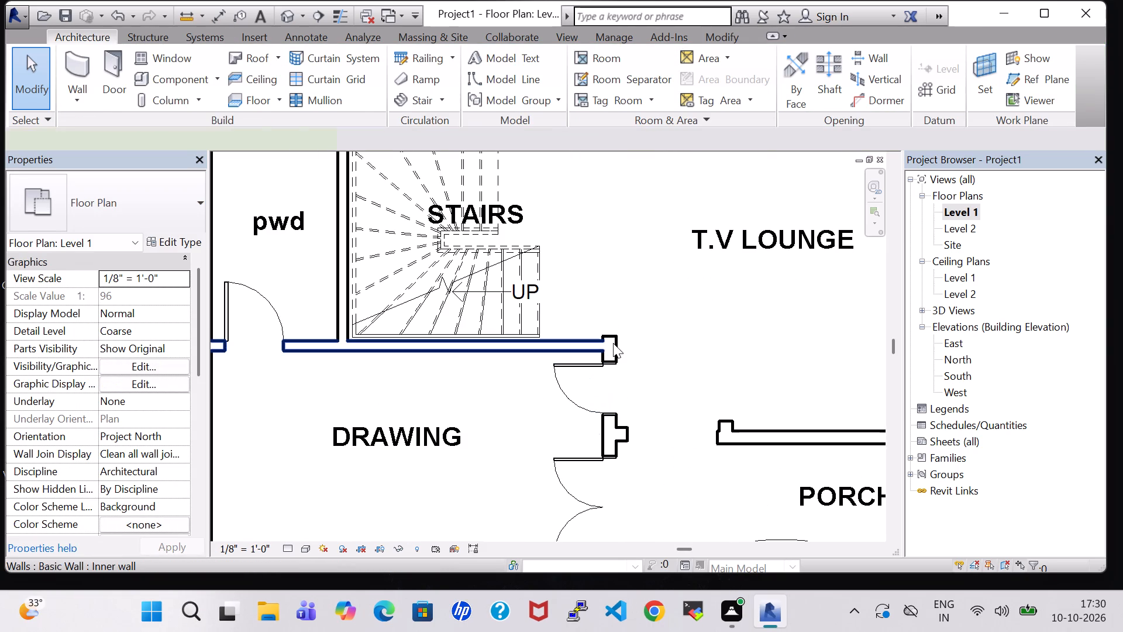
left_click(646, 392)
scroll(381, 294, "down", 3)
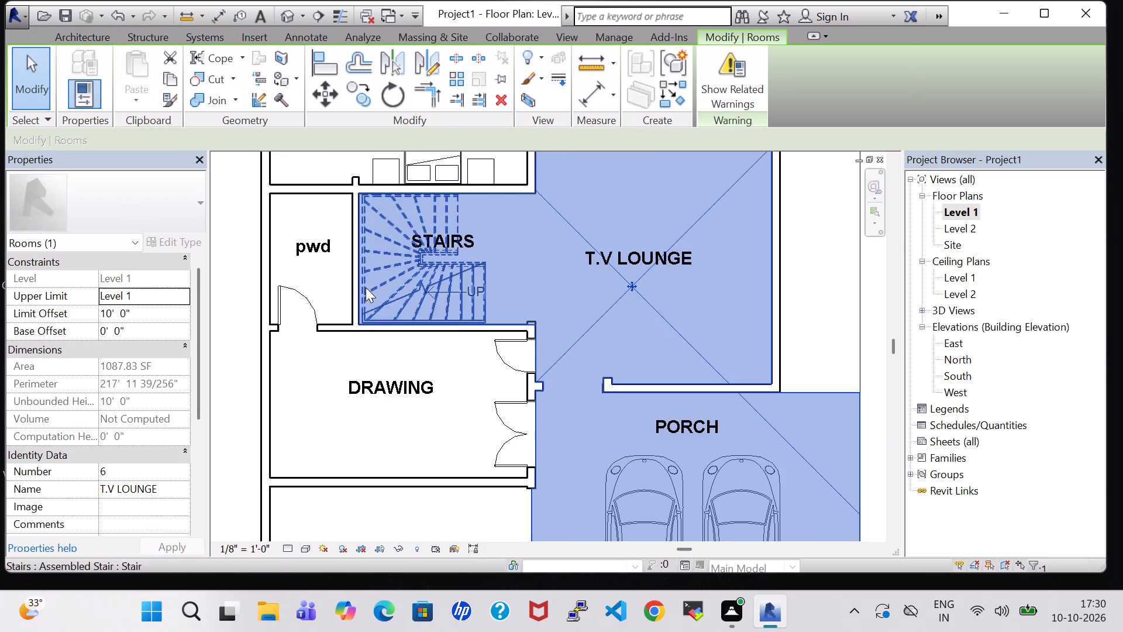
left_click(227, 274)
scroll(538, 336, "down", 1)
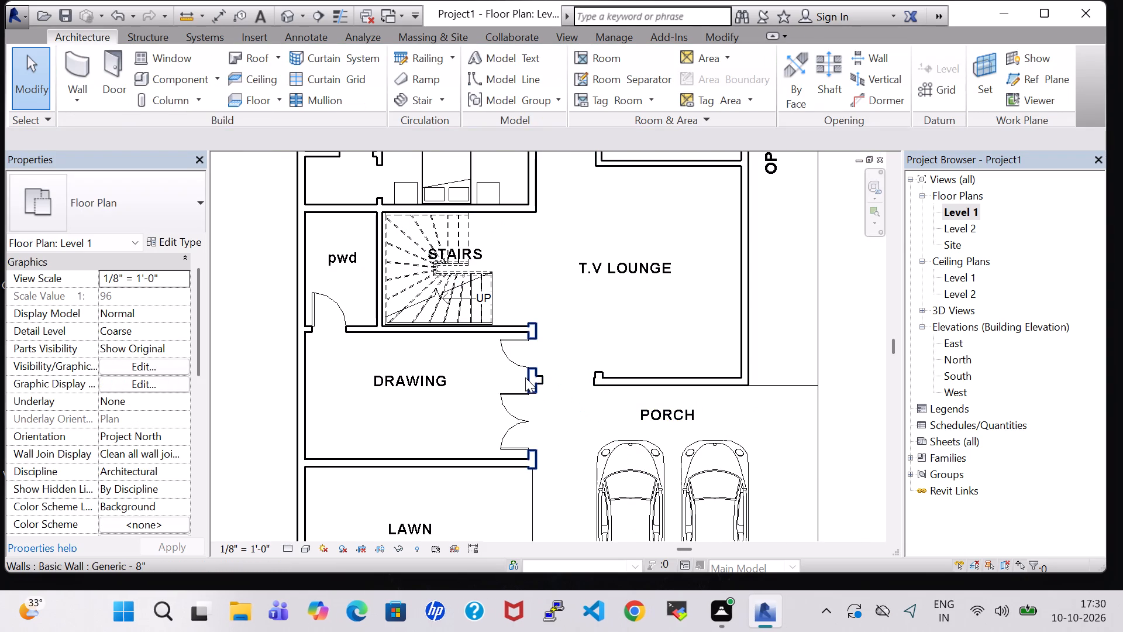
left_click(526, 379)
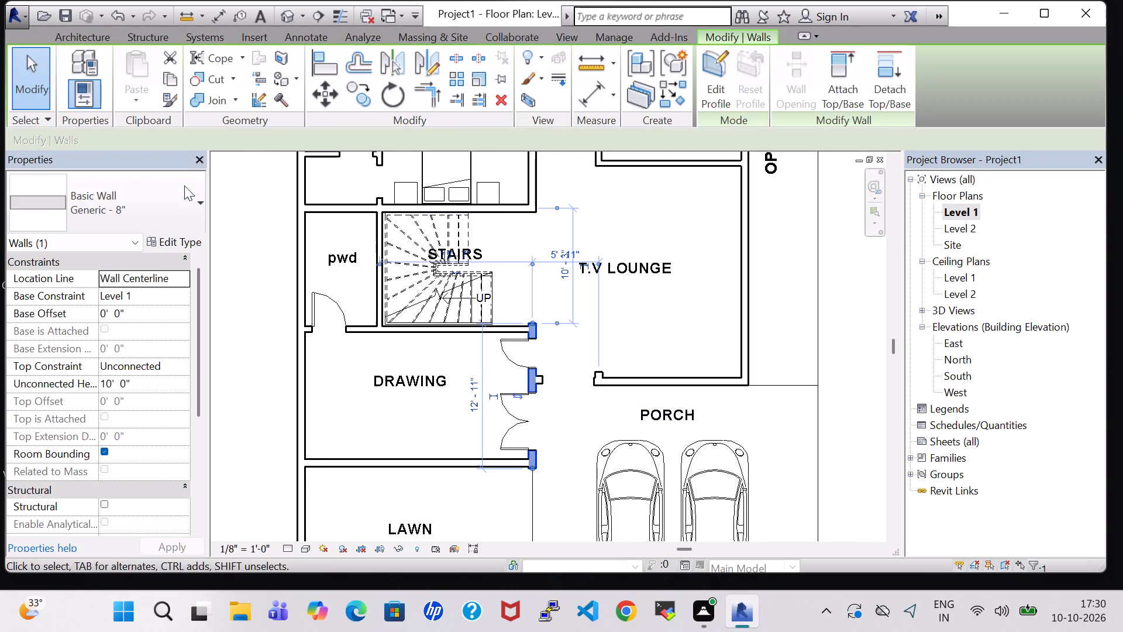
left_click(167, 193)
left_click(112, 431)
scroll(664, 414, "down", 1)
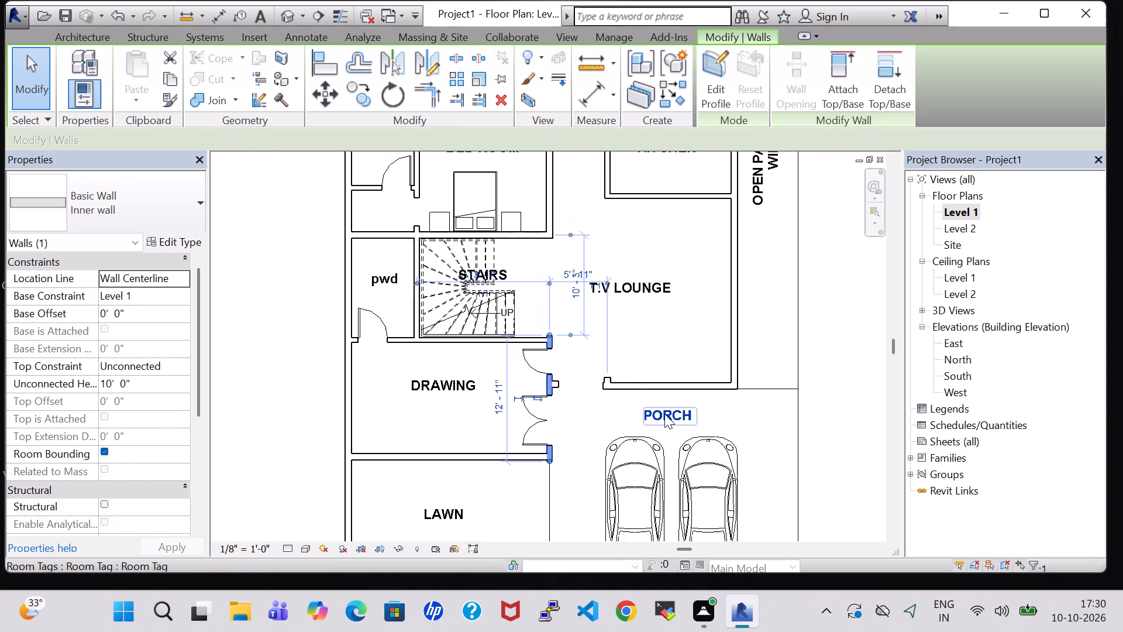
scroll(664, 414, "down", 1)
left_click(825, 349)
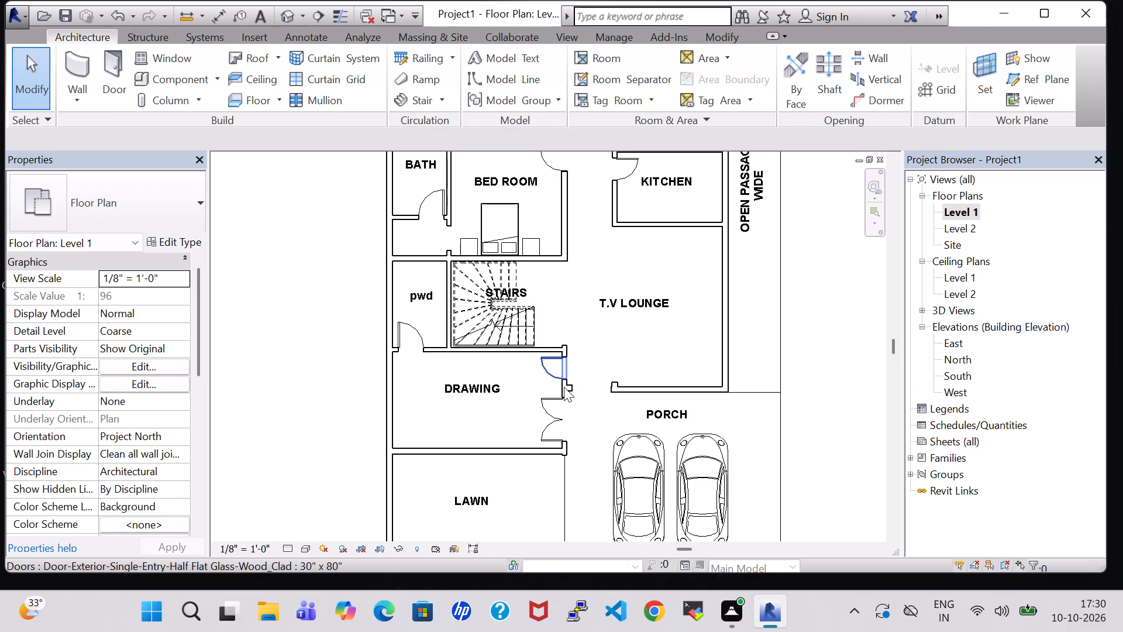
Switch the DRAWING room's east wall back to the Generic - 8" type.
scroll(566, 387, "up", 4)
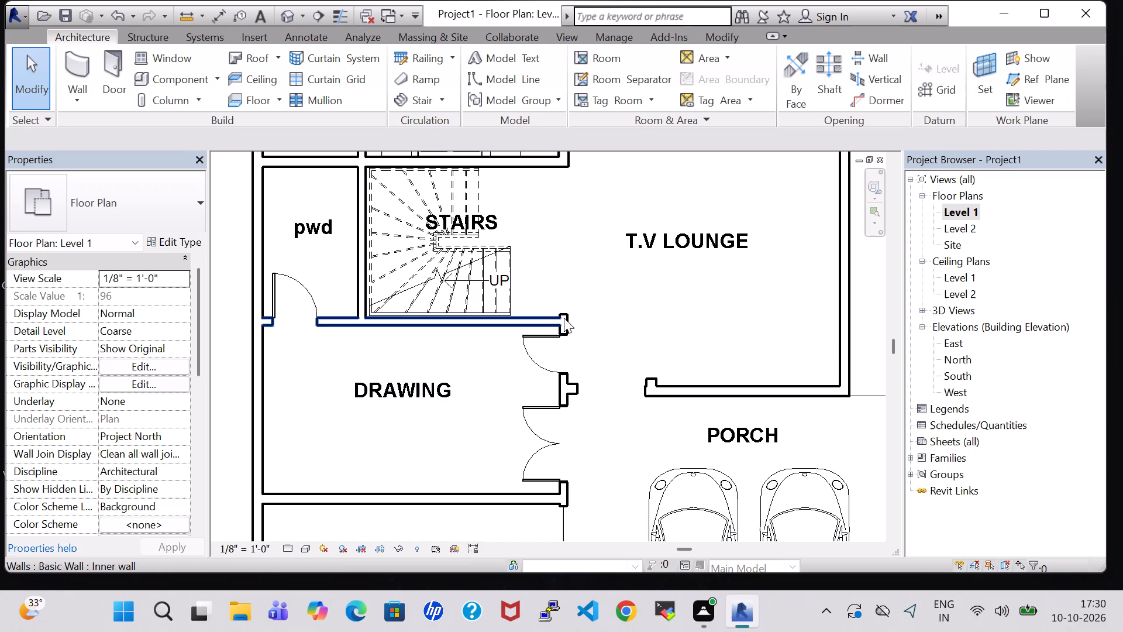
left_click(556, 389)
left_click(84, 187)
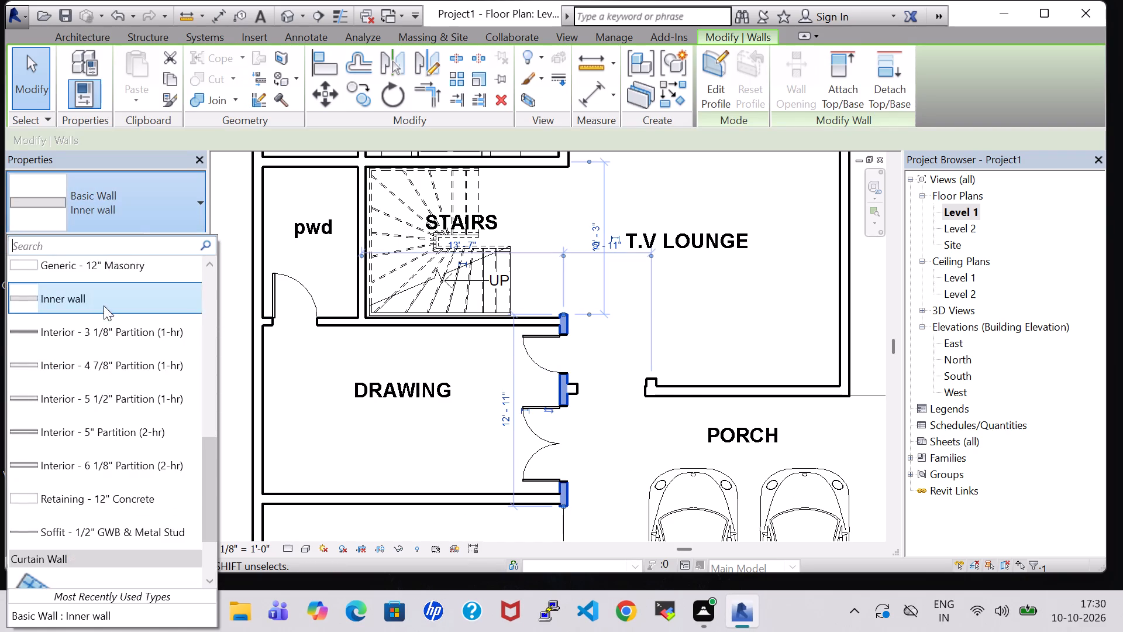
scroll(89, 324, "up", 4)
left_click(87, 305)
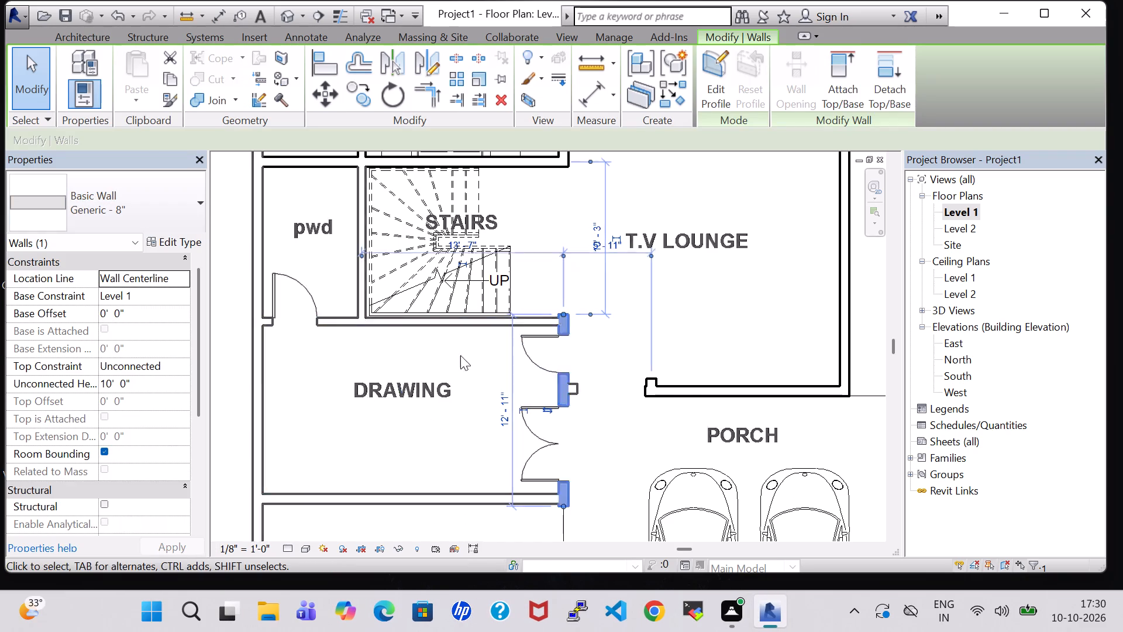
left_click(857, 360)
Nudge the two night stands beside the bed in the northeast BED ROOM slightly outward, one east and one west, away from the bed.
scroll(857, 359, "down", 3)
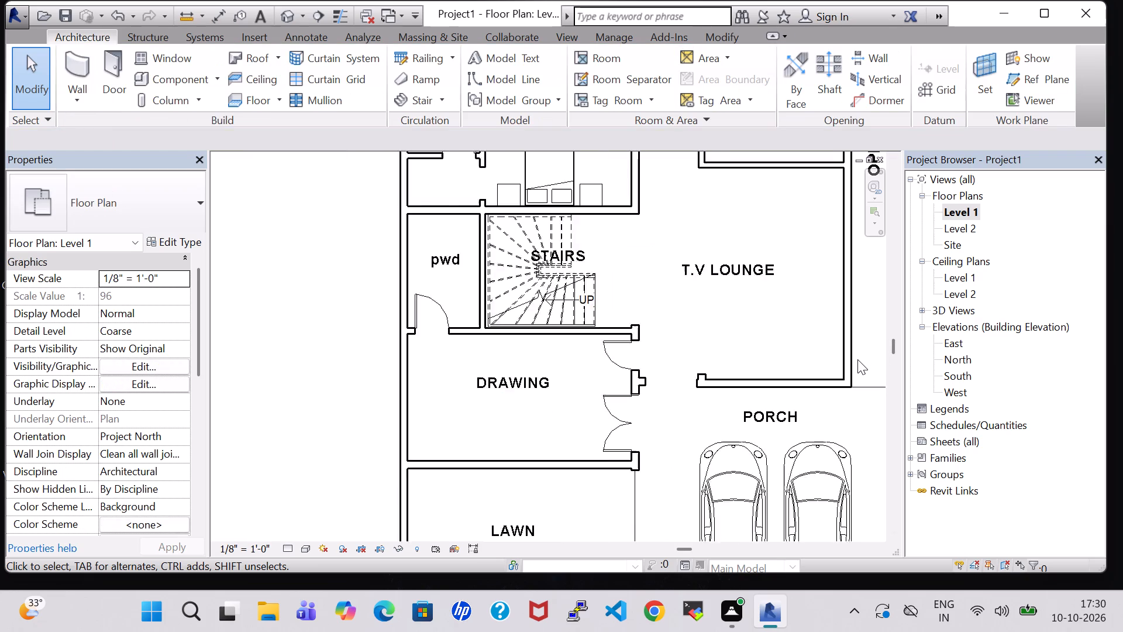
scroll(708, 370, "down", 2)
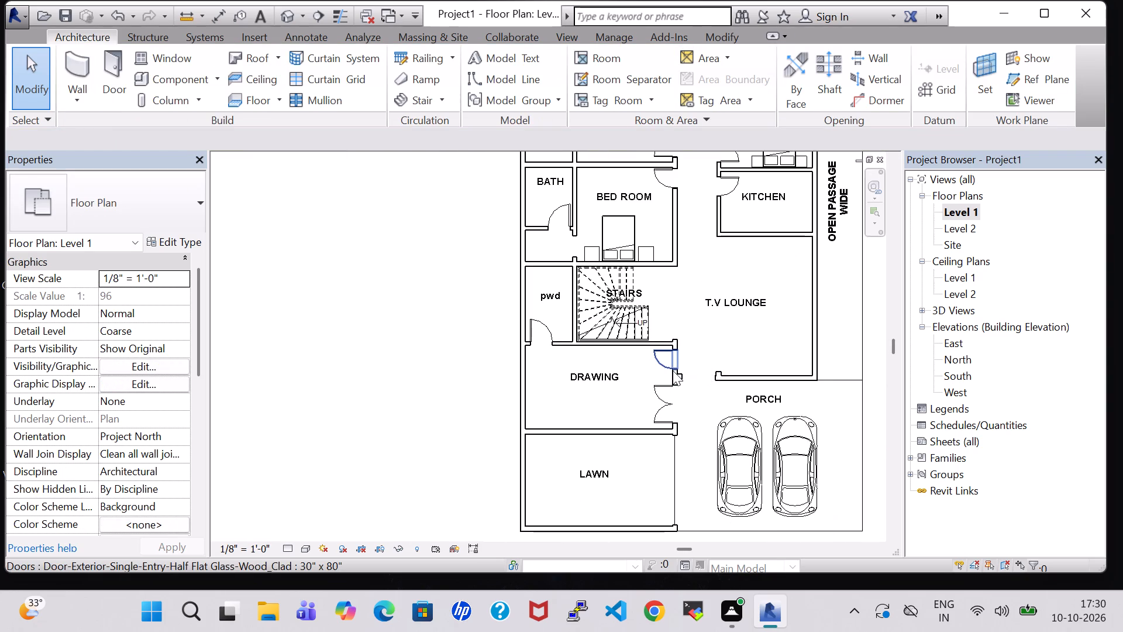
scroll(673, 367, "down", 1)
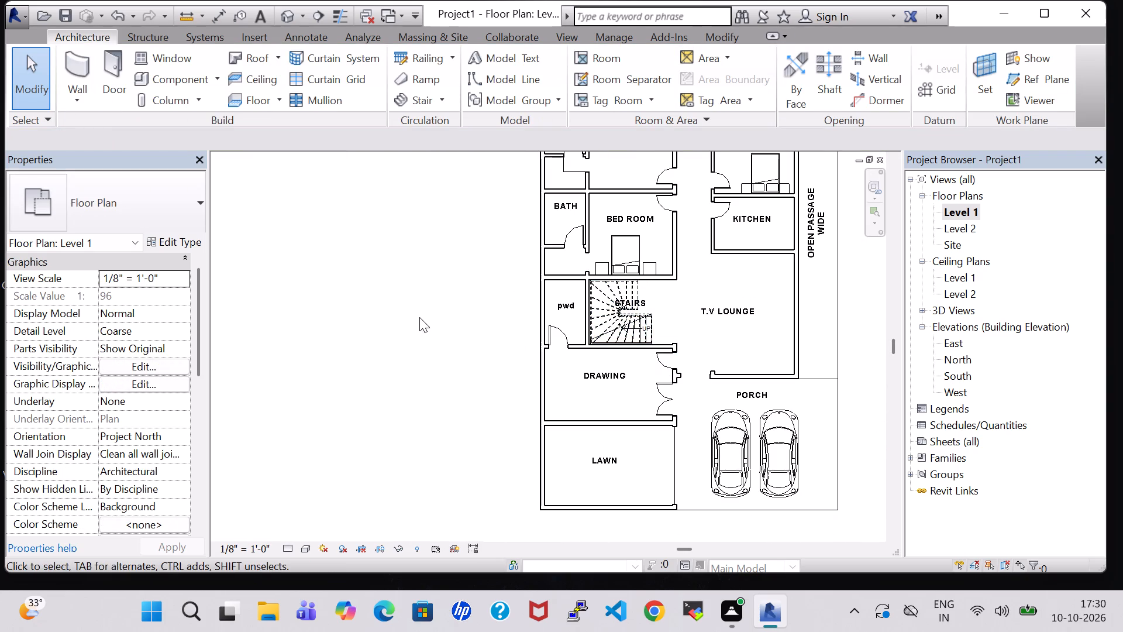
middle_click_drag(414, 316, 239, 433)
middle_click_drag(717, 336, 745, 308)
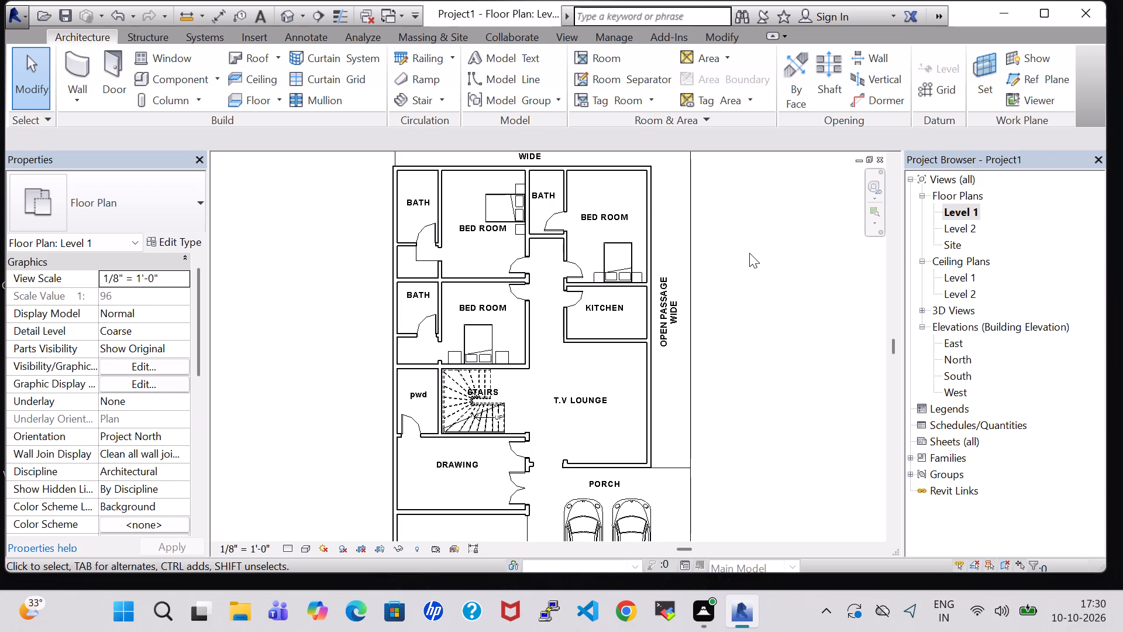
scroll(629, 265, "up", 5)
left_click(648, 281)
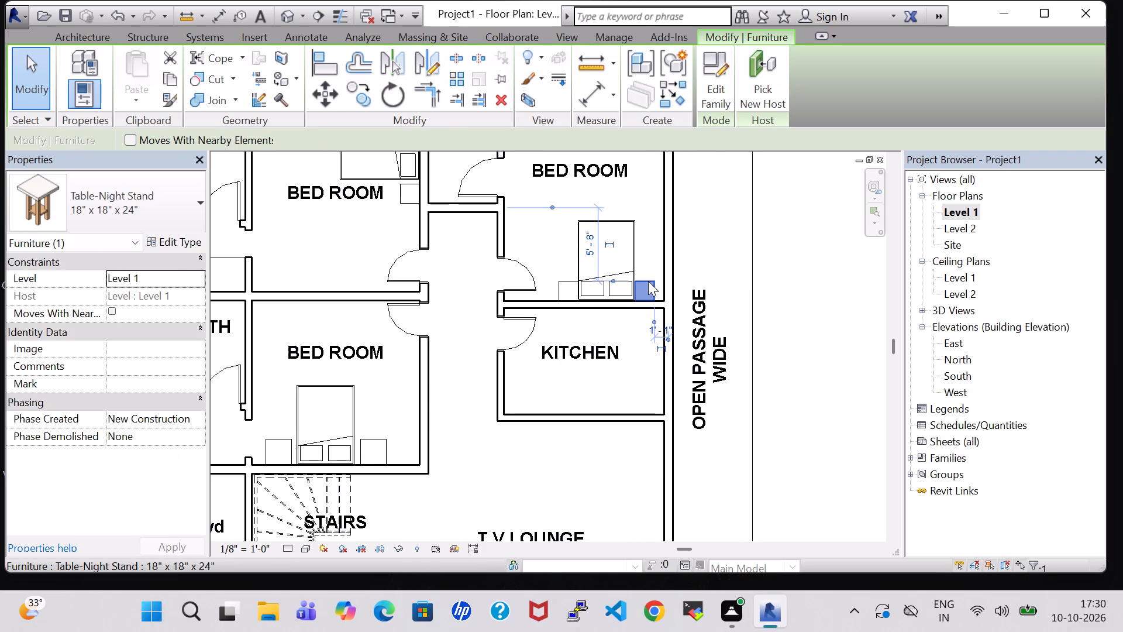
key("Right")
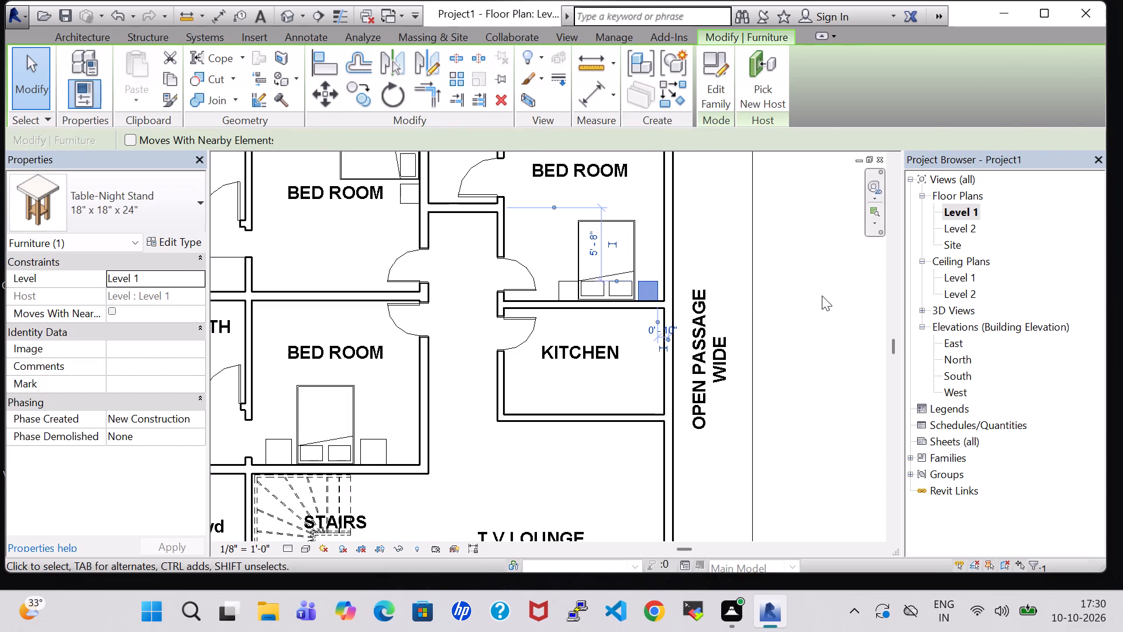
left_click(822, 296)
left_click(561, 281)
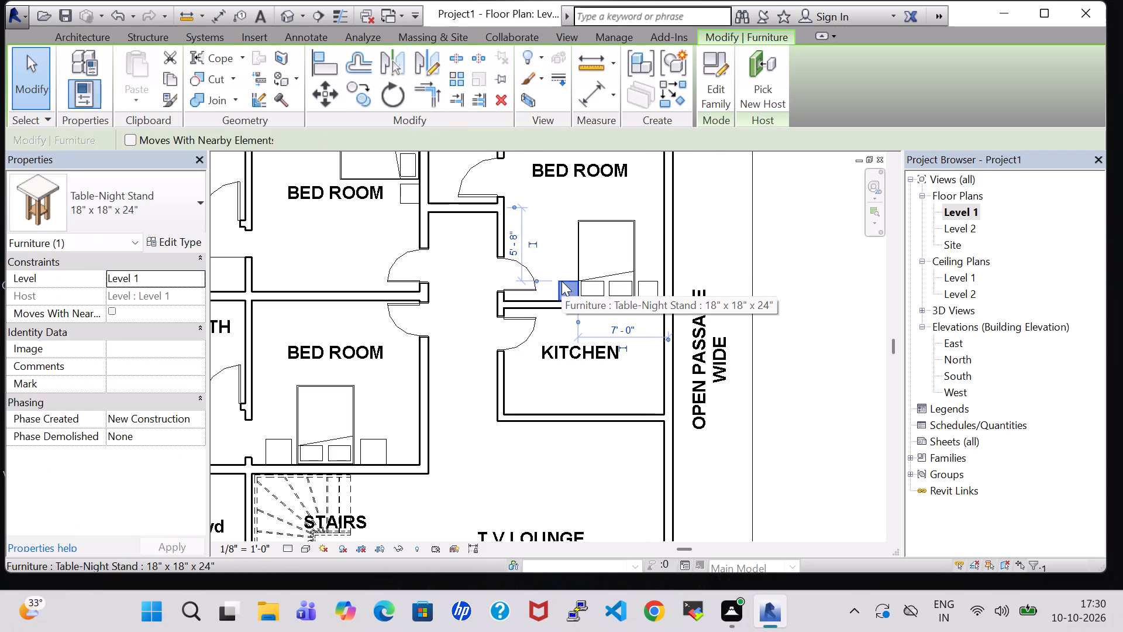
key("Left")
left_click(771, 311)
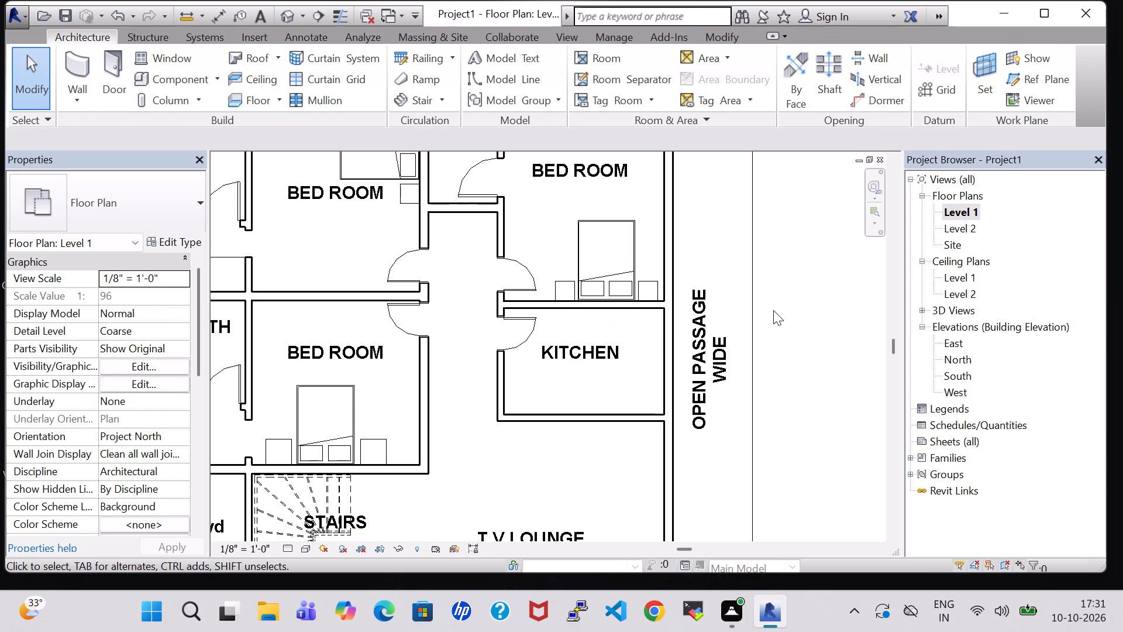
scroll(791, 259, "down", 1)
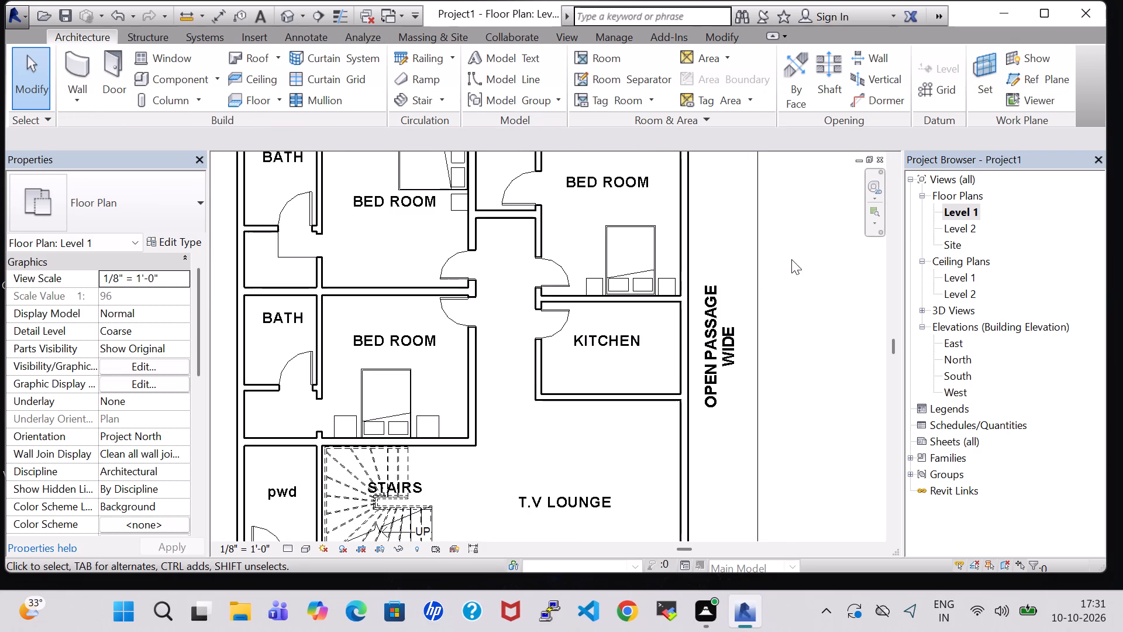
Nudge the night stand north of the bed in the northwest BED ROOM slightly north, away from the bed.
middle_click_drag(802, 250, 793, 274)
scroll(793, 261, "down", 2)
middle_click_drag(795, 253, 781, 323)
scroll(795, 253, "down", 1)
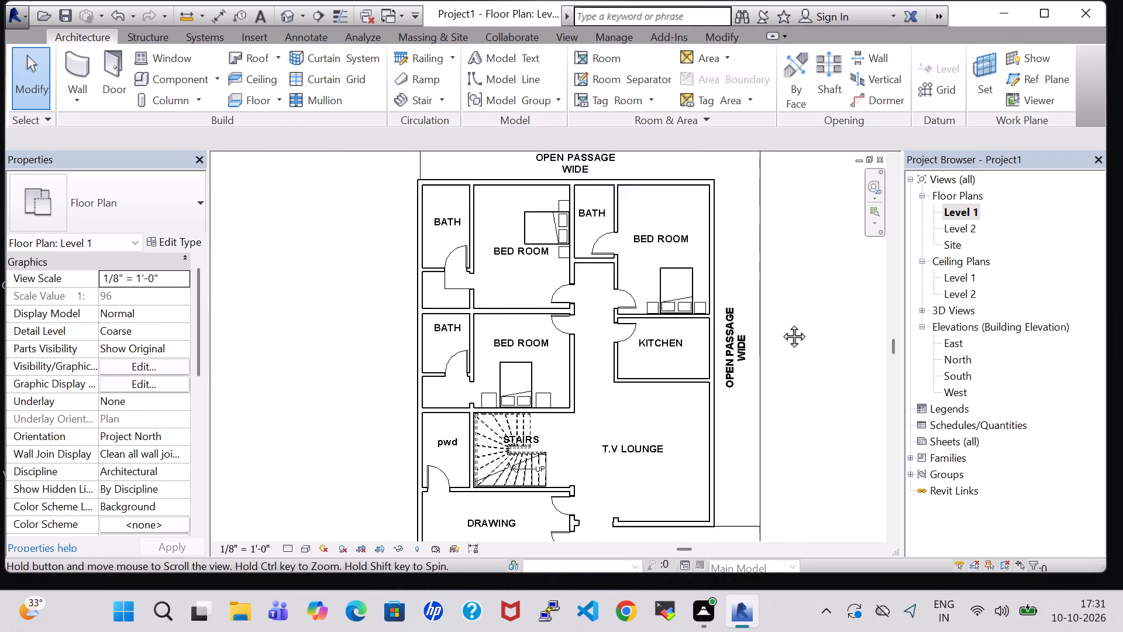
middle_click_drag(781, 323, 780, 346)
scroll(742, 319, "up", 3)
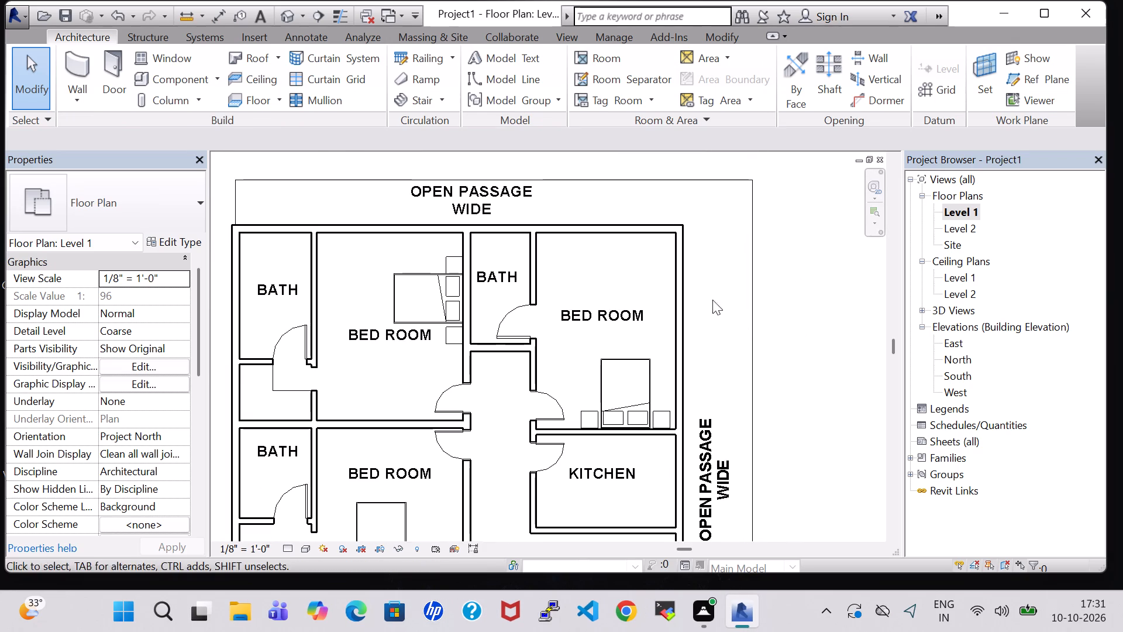
left_click(457, 259)
left_click(425, 259)
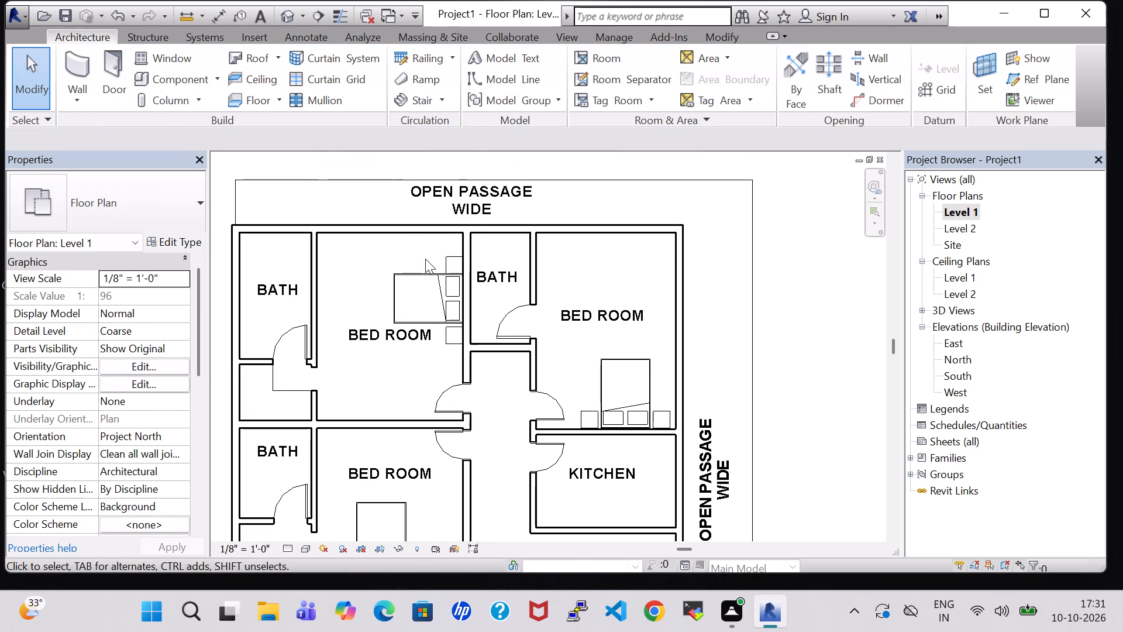
left_click(450, 259)
key("Up")
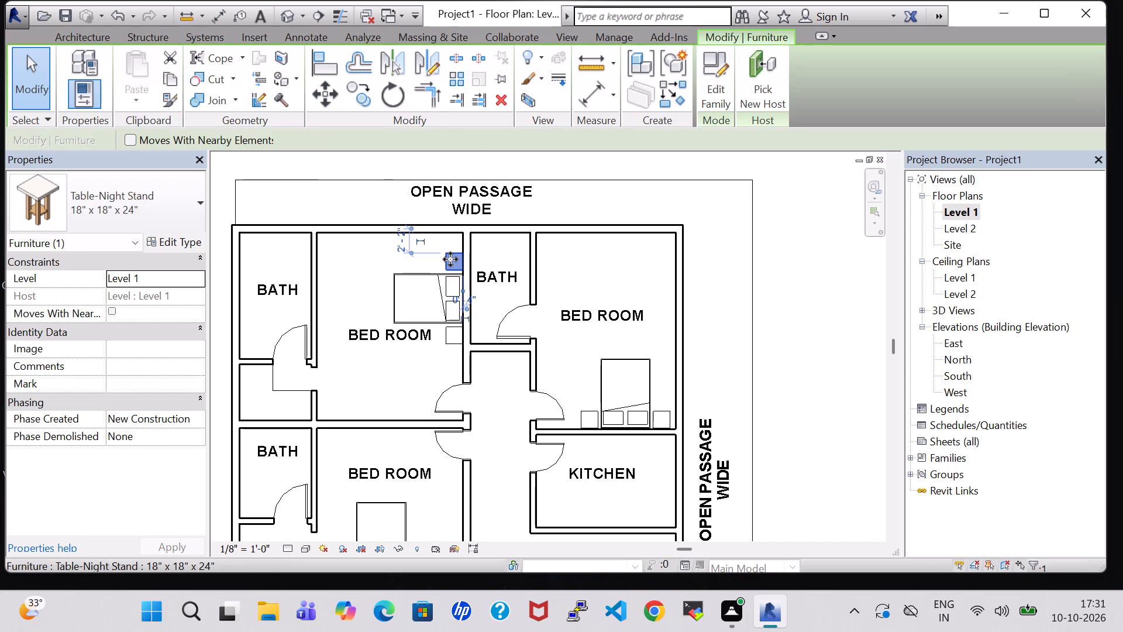
left_click(781, 337)
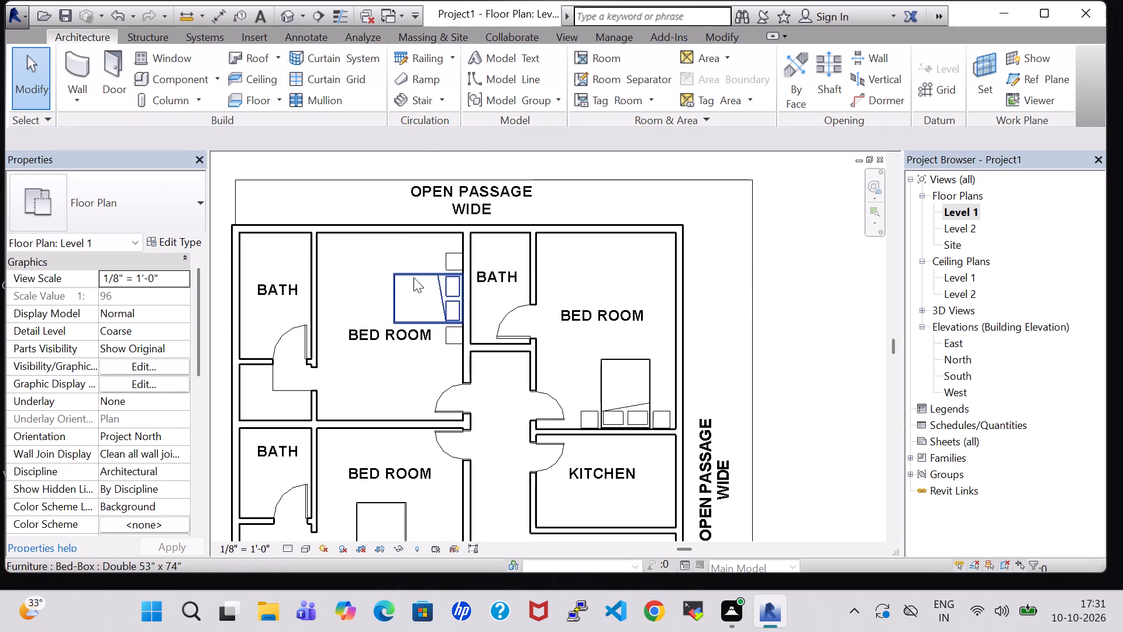
Load the Tub-2D family from the US Imperial library's Plumbing, Architectural, Fixtures, Bathtubs folder for component placement.
left_click(174, 84)
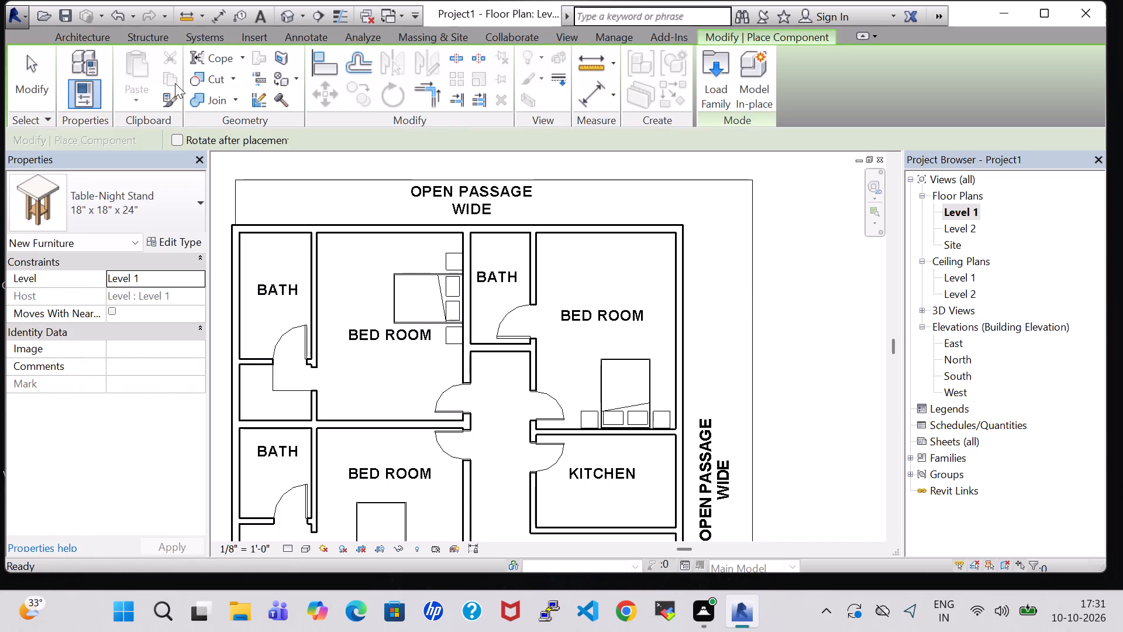
left_click(719, 68)
scroll(588, 298, "down", 1)
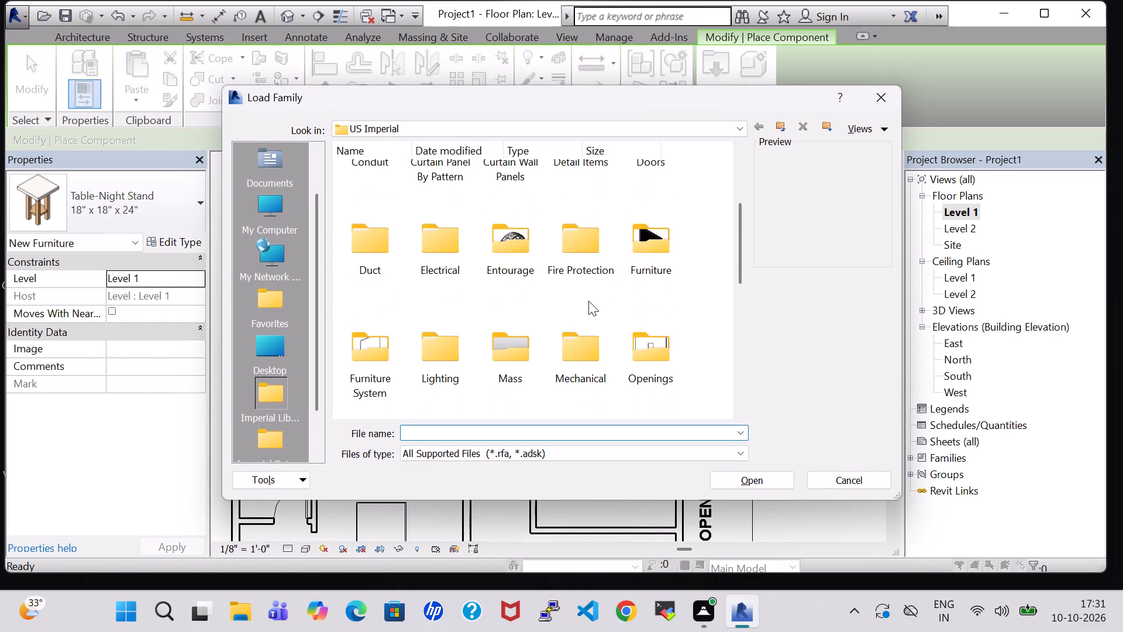
scroll(588, 301, "down", 1)
double_click(515, 310)
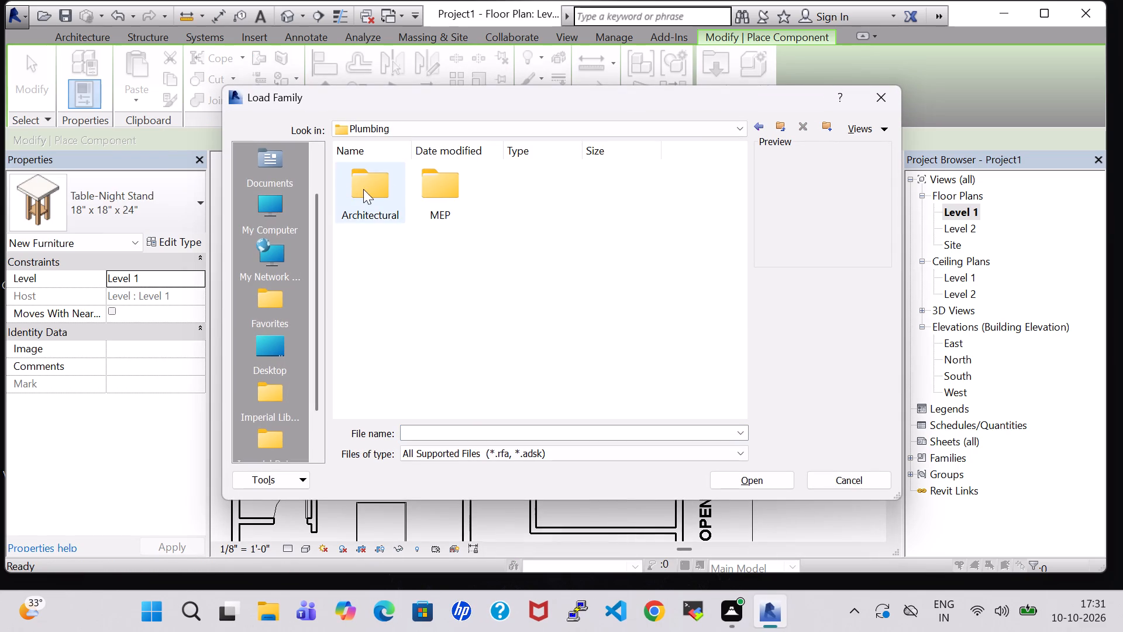
double_click(361, 190)
double_click(444, 200)
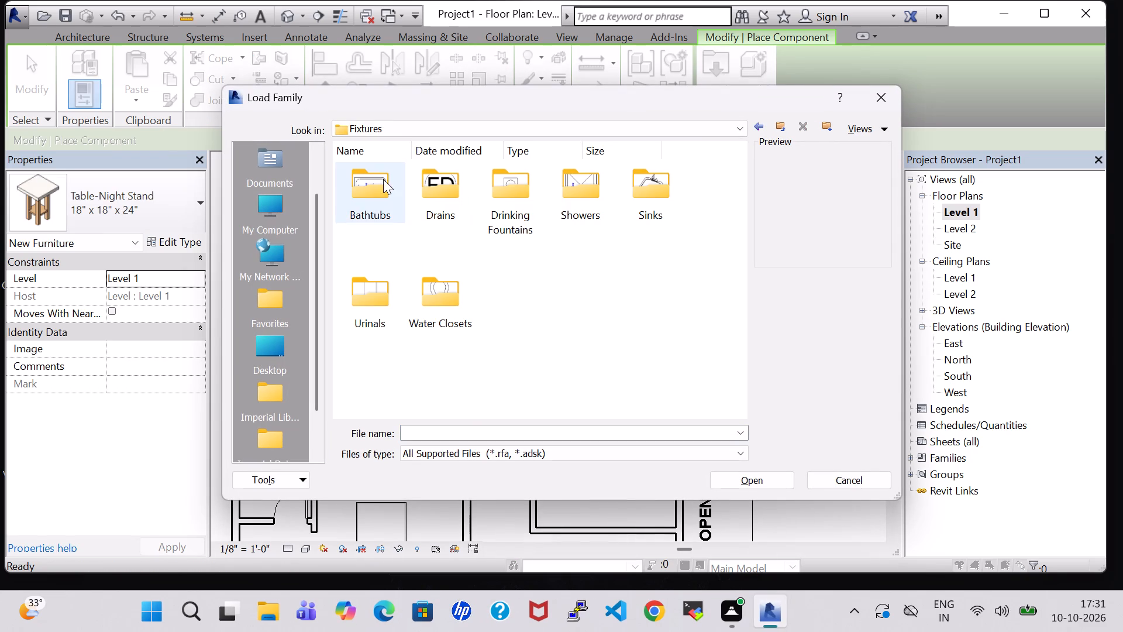
double_click(398, 186)
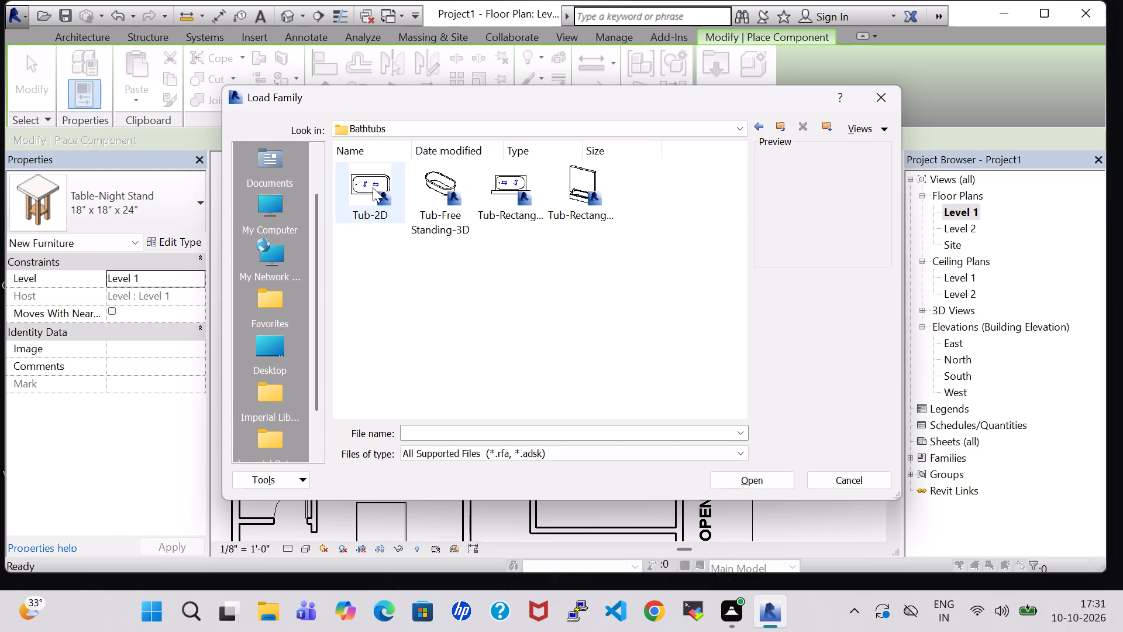
left_click(373, 187)
left_click(752, 482)
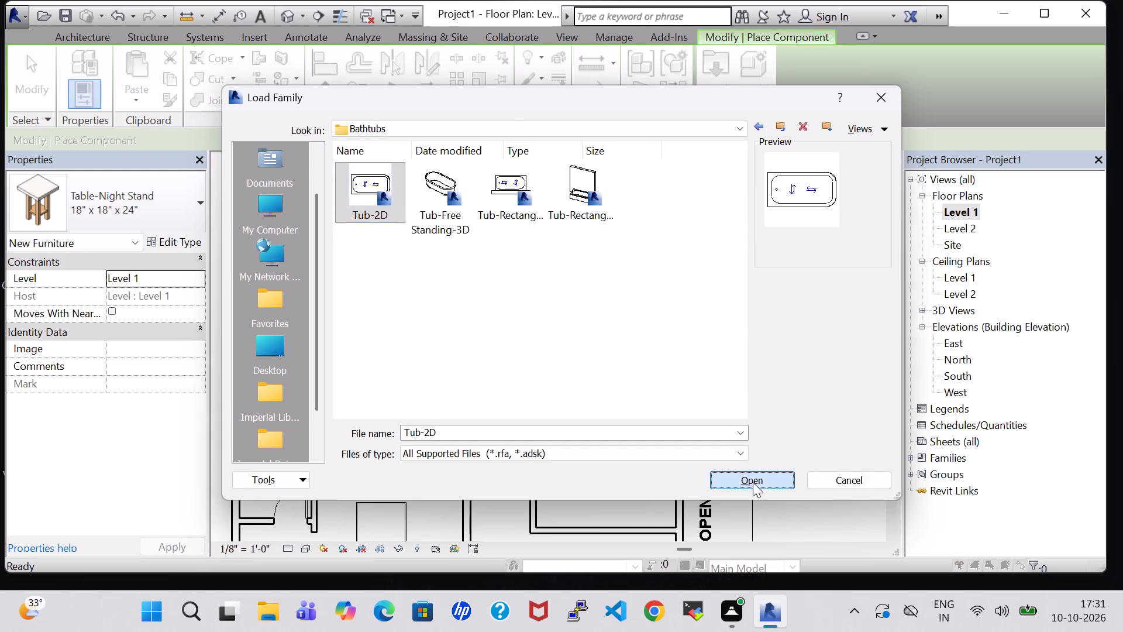
Place a Tub-2D running north-south against the north wall of the northwest BATH, and nudge it west toward the exterior wall.
key("space")
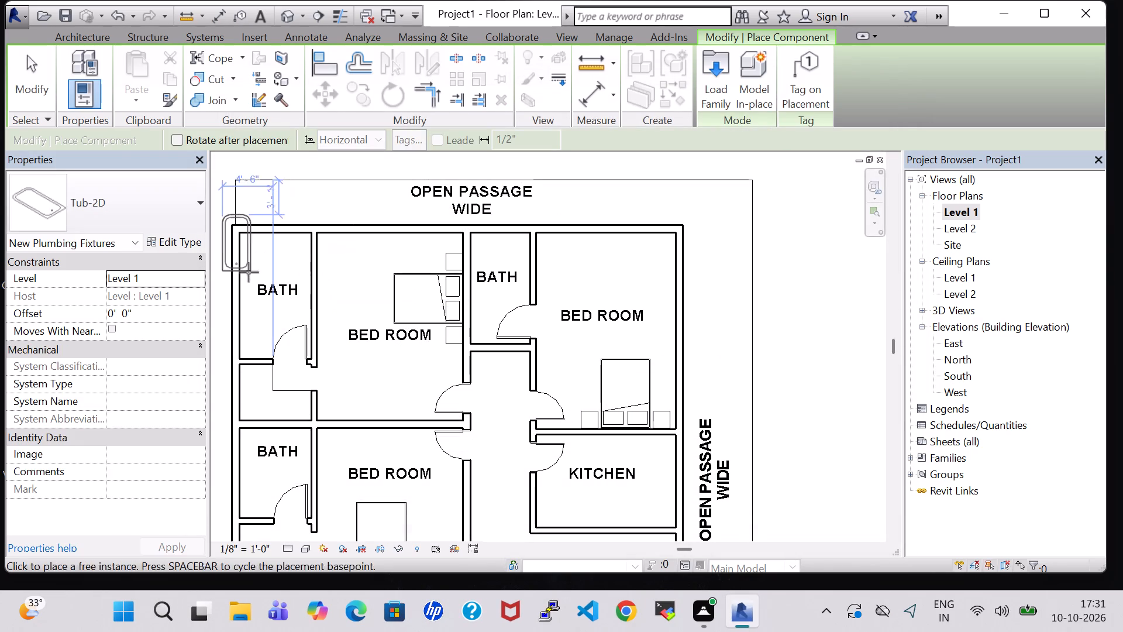
key("space")
key("space")
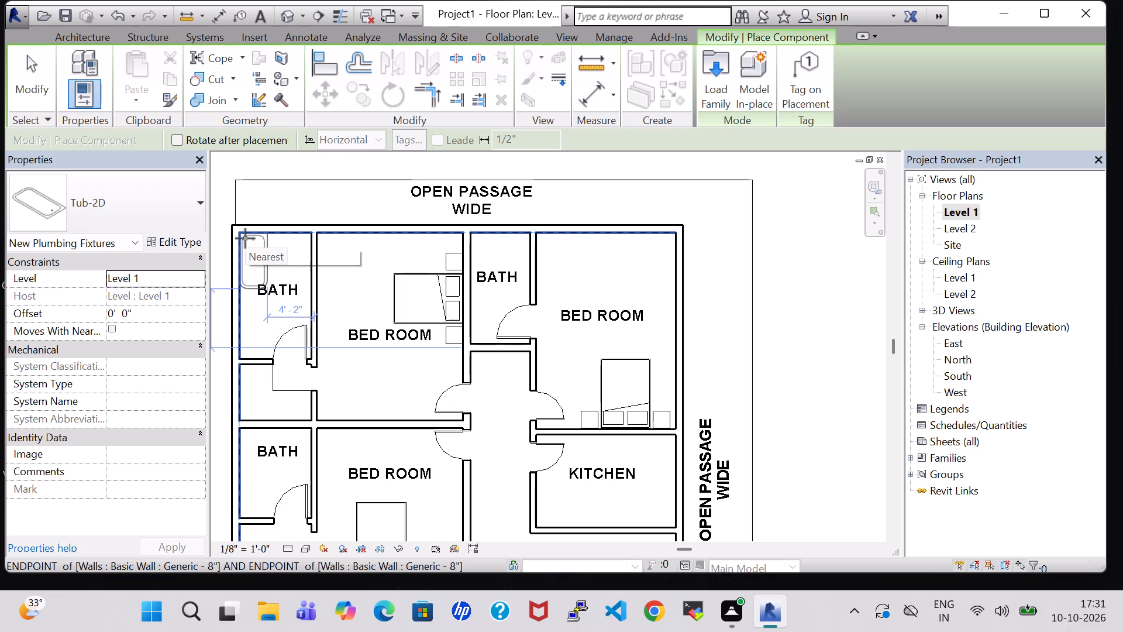
left_click(249, 239)
key("Escape")
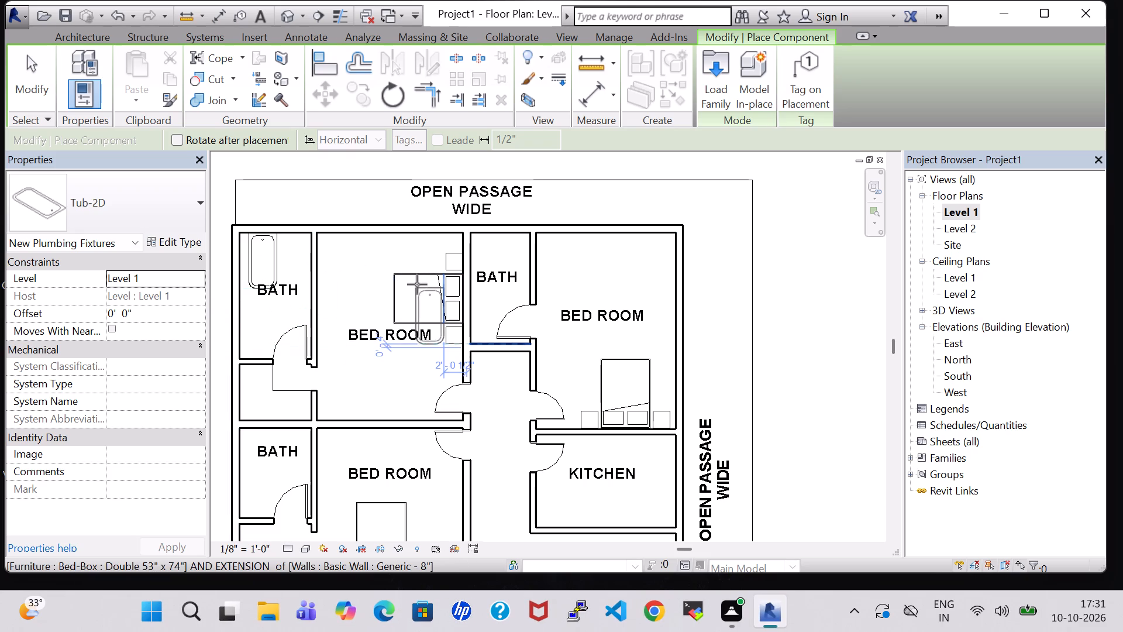
key("Escape")
left_click(272, 267)
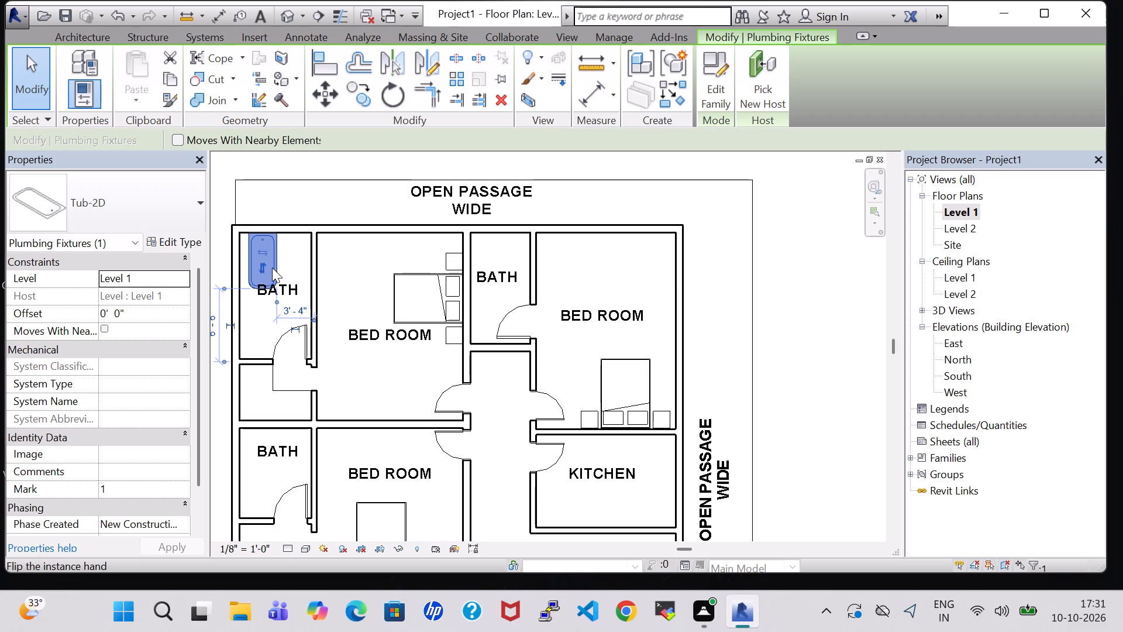
key("Left")
left_click(821, 318)
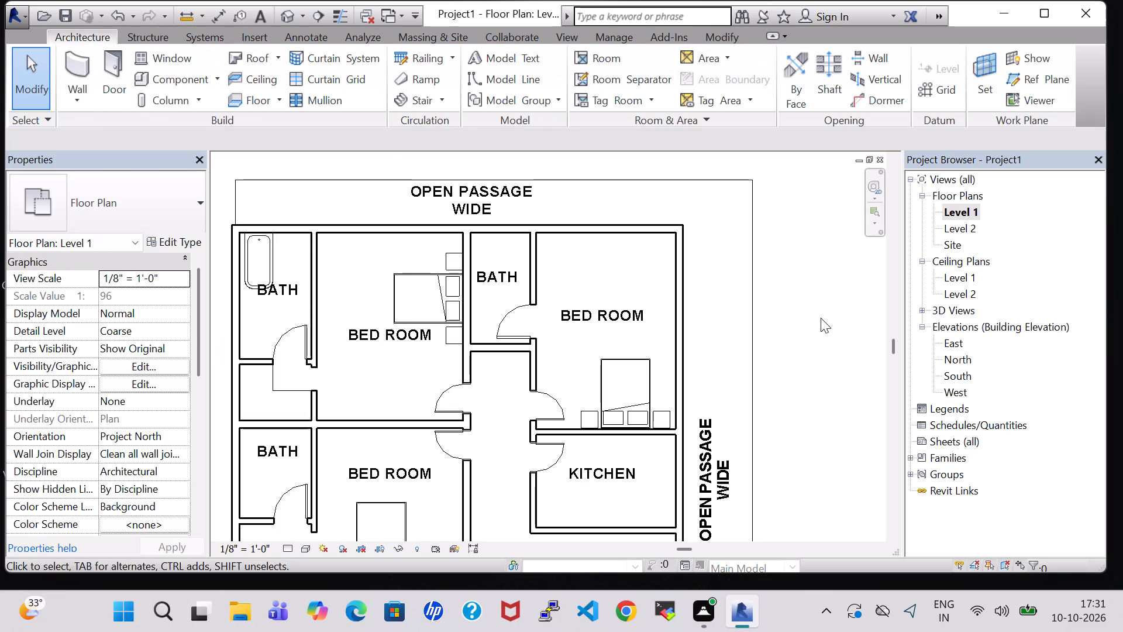
Place a Tub-2D running north-south in the northwest corner of the BATH beside the northeast BED ROOM.
left_click(170, 85)
scroll(477, 332, "down", 2)
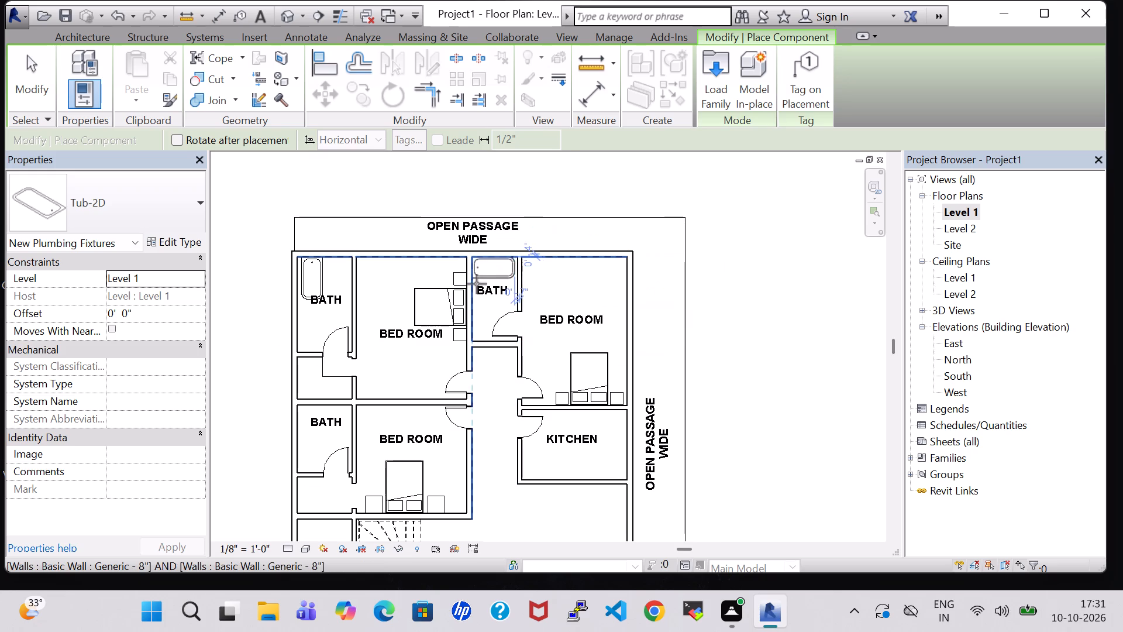
key("space")
key("space")
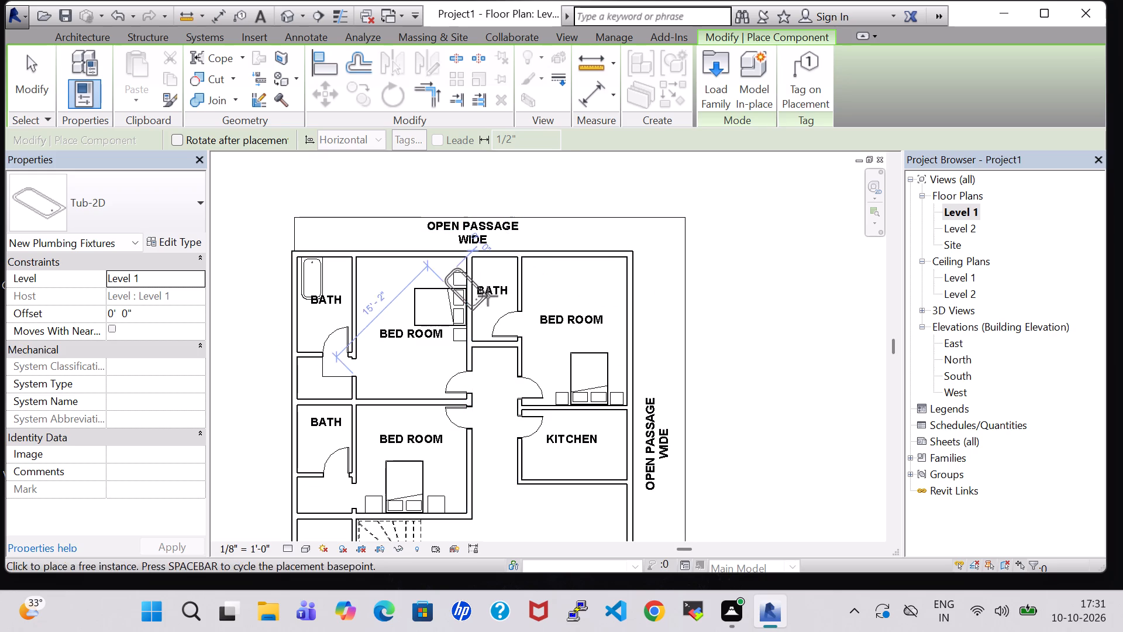
key("space")
key("space")
scroll(484, 266, "up", 4)
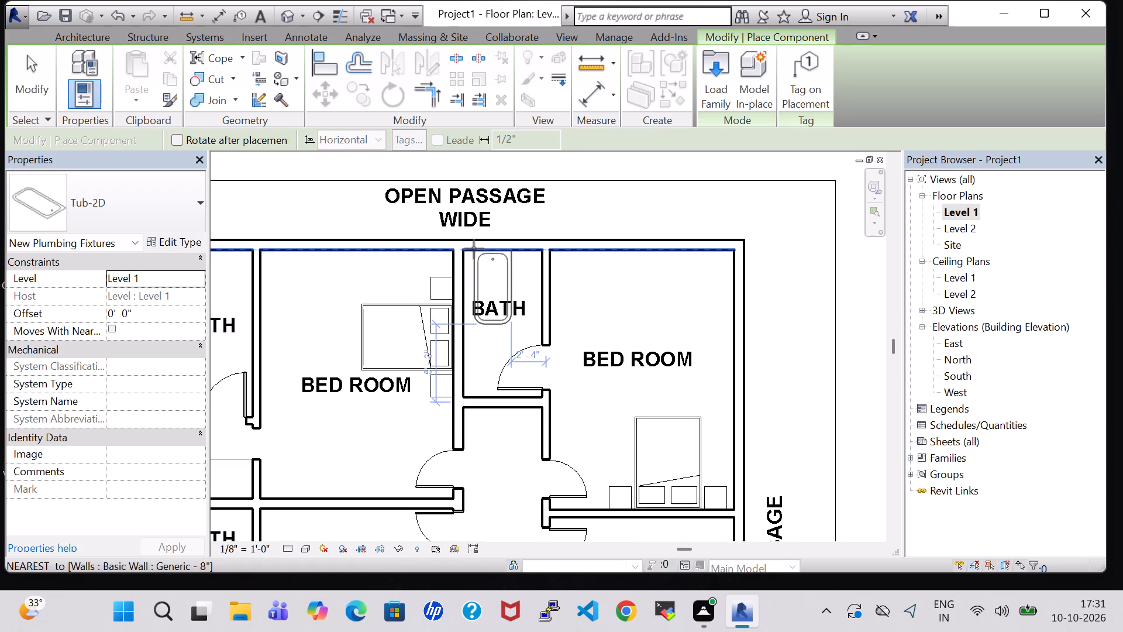
left_click(471, 248)
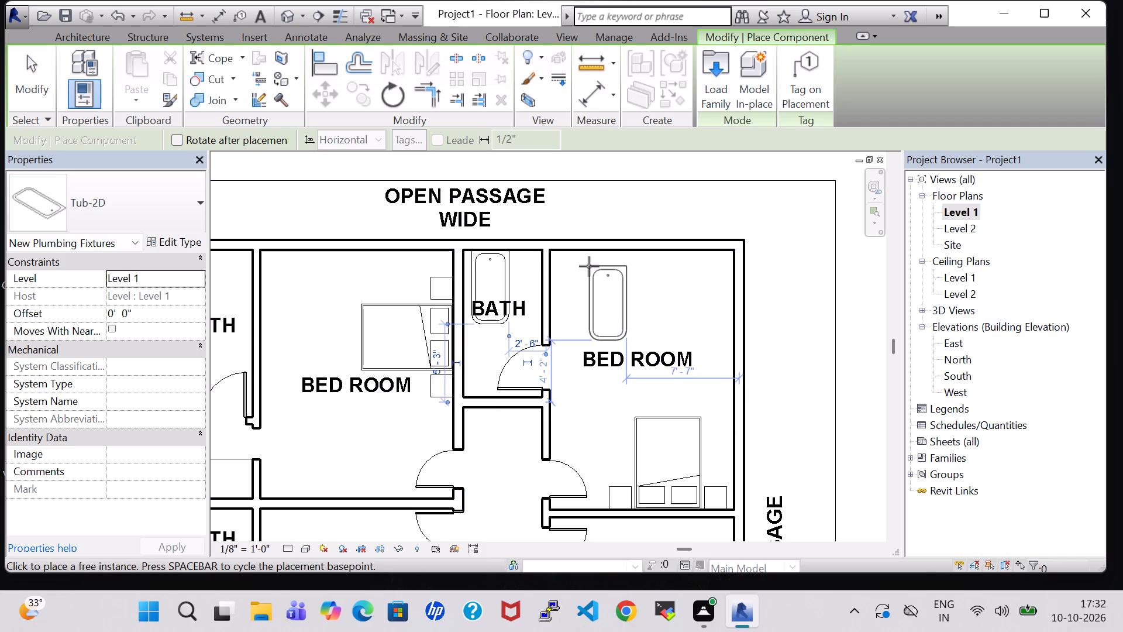
key("Escape")
key("Escape")
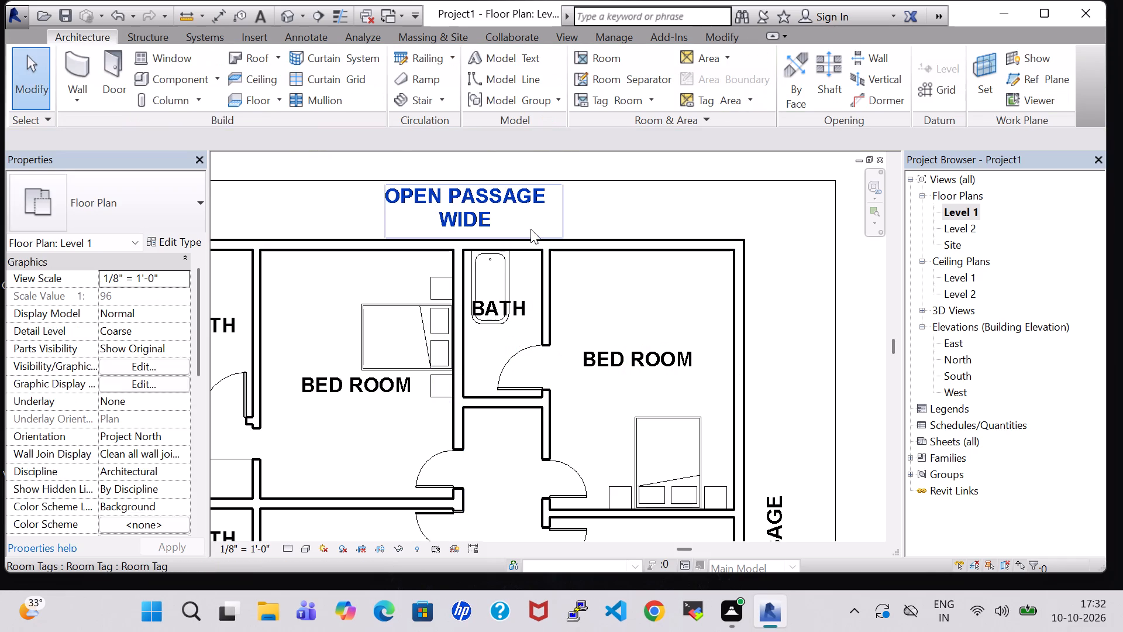
Place a Tub-2D running east-west along the north wall of the BATH north of pwd, against the west exterior wall.
scroll(535, 233, "down", 3)
middle_click(848, 303)
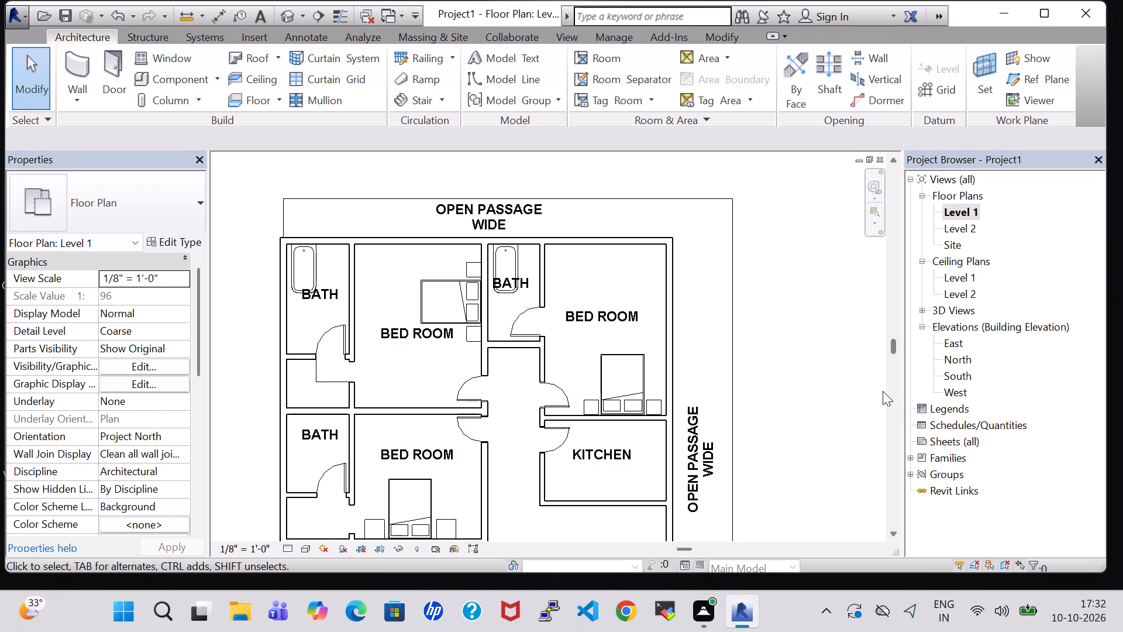
middle_click_drag(837, 329, 804, 309)
scroll(804, 308, "down", 1)
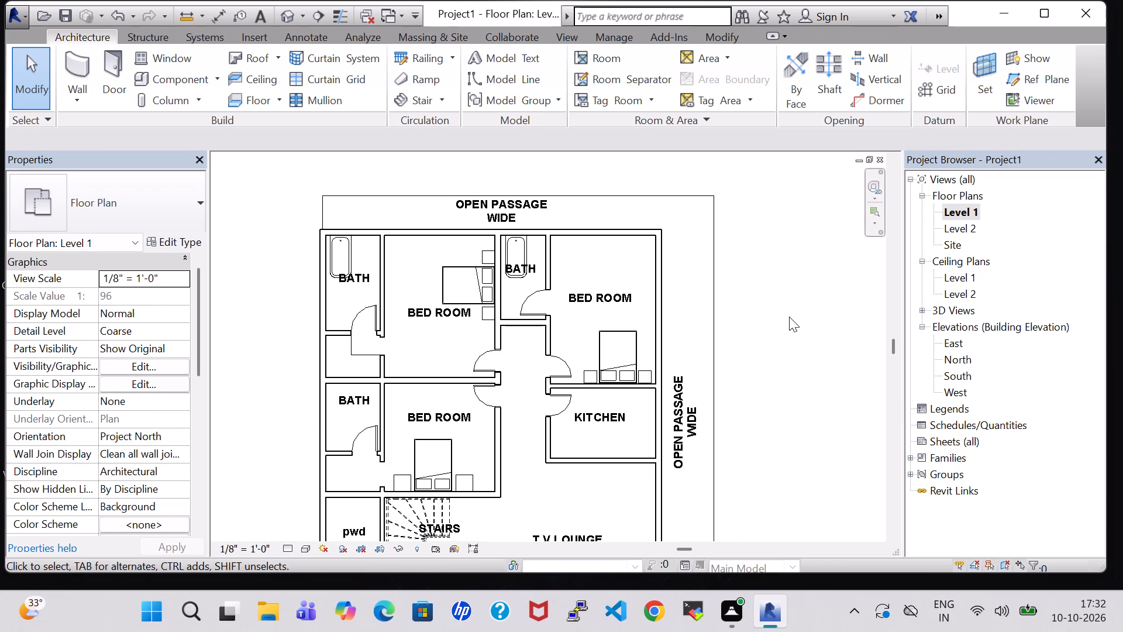
middle_click_drag(789, 317, 777, 283)
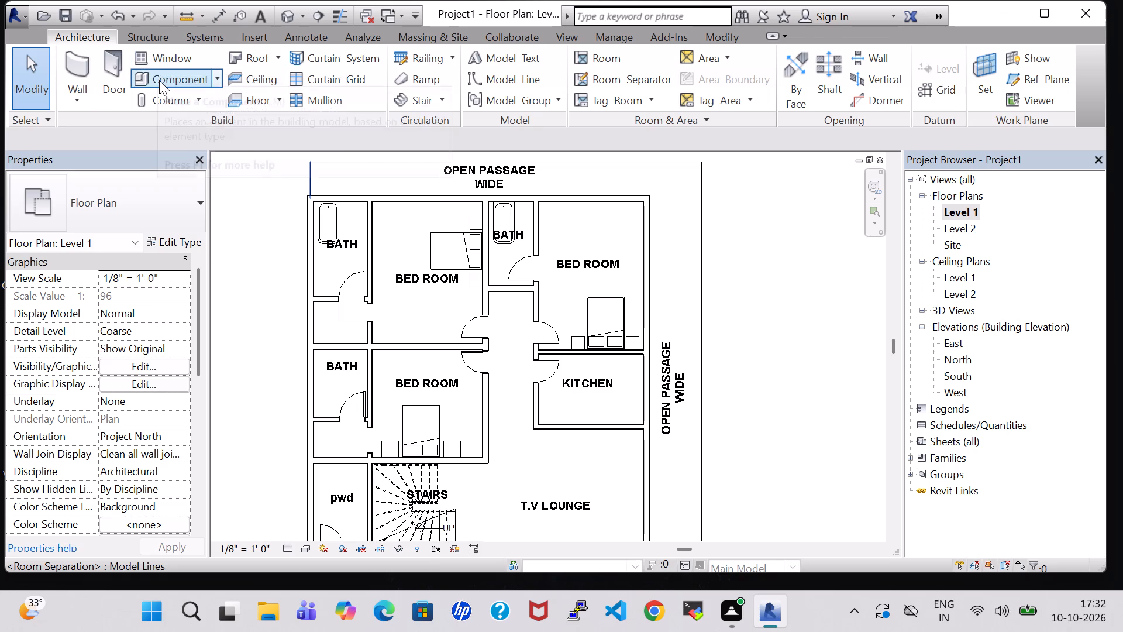
left_click(159, 80)
middle_click_drag(731, 310, 712, 259)
scroll(713, 259, "down", 2)
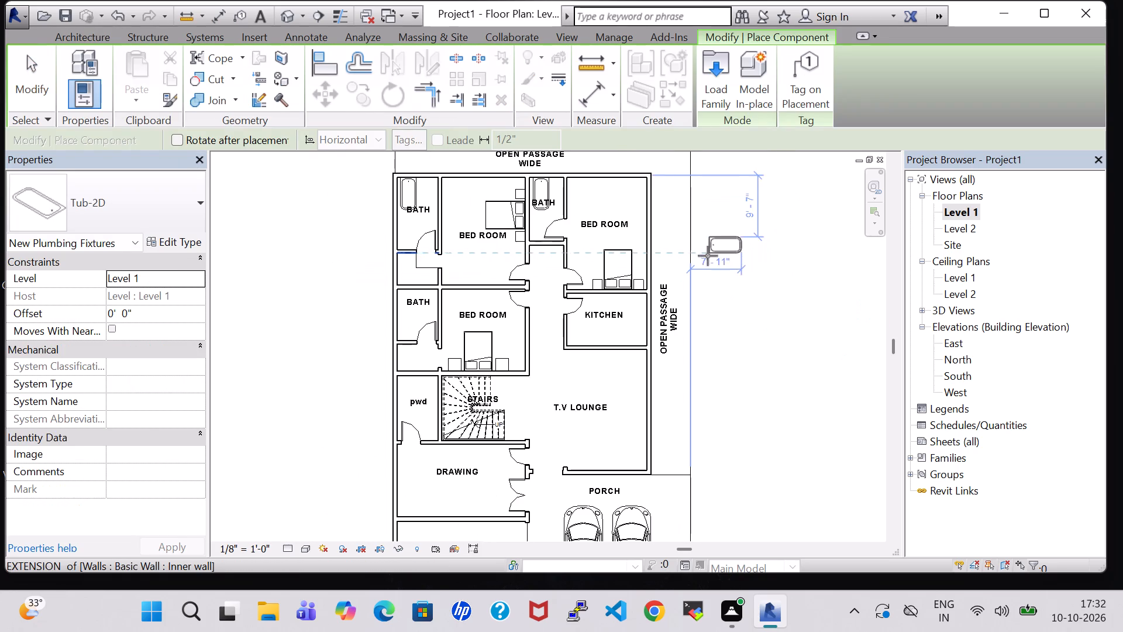
middle_click_drag(766, 360, 760, 289)
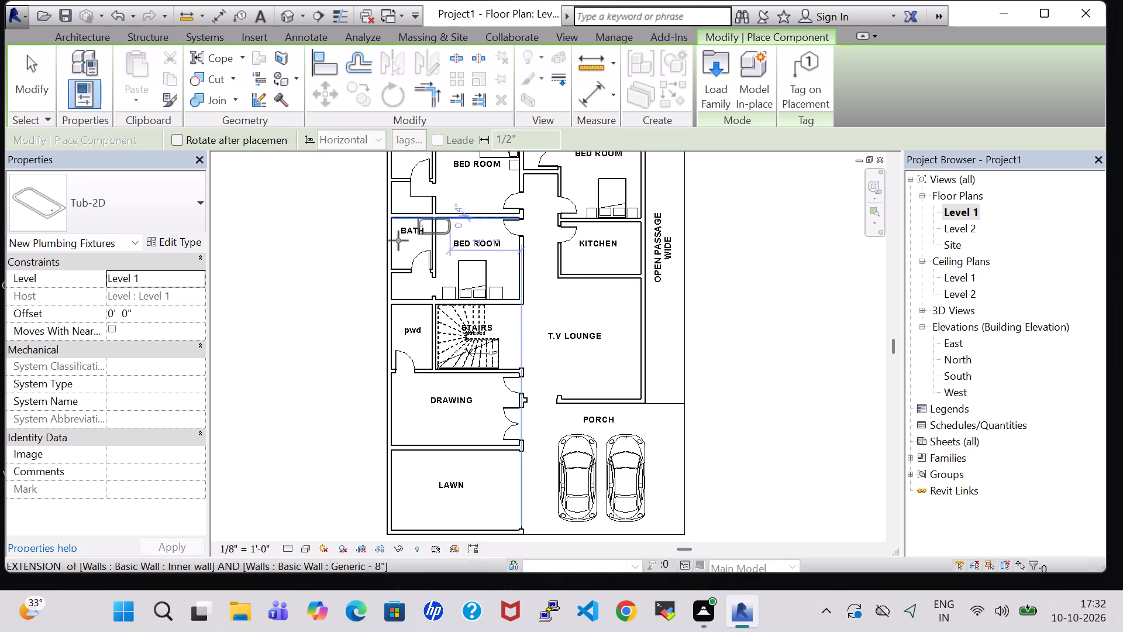
scroll(399, 243, "up", 6)
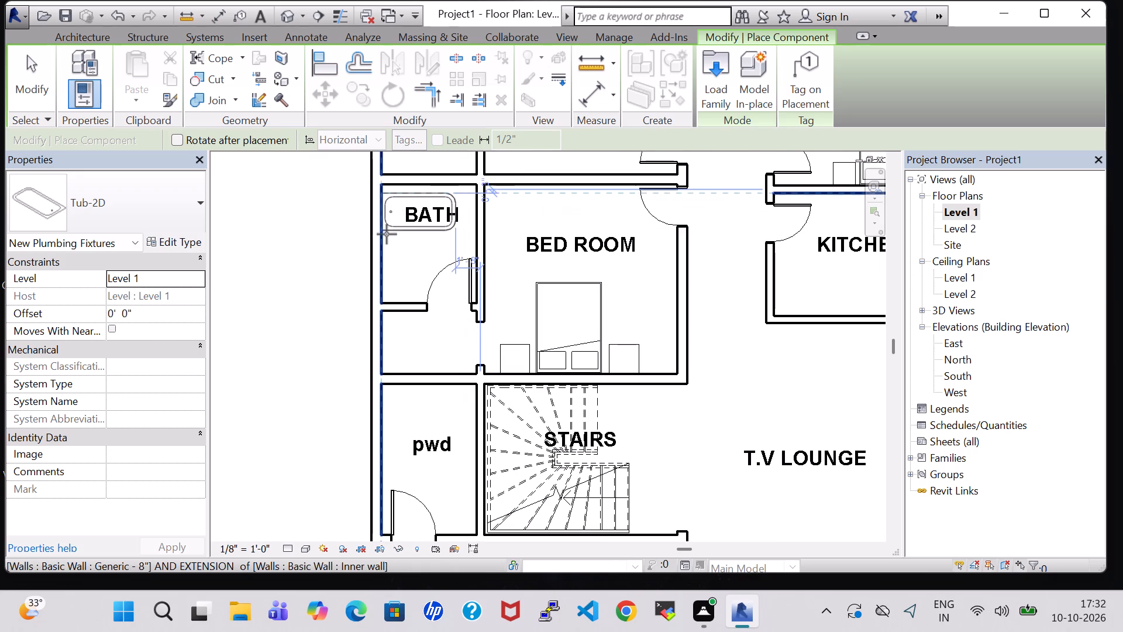
left_click(381, 234)
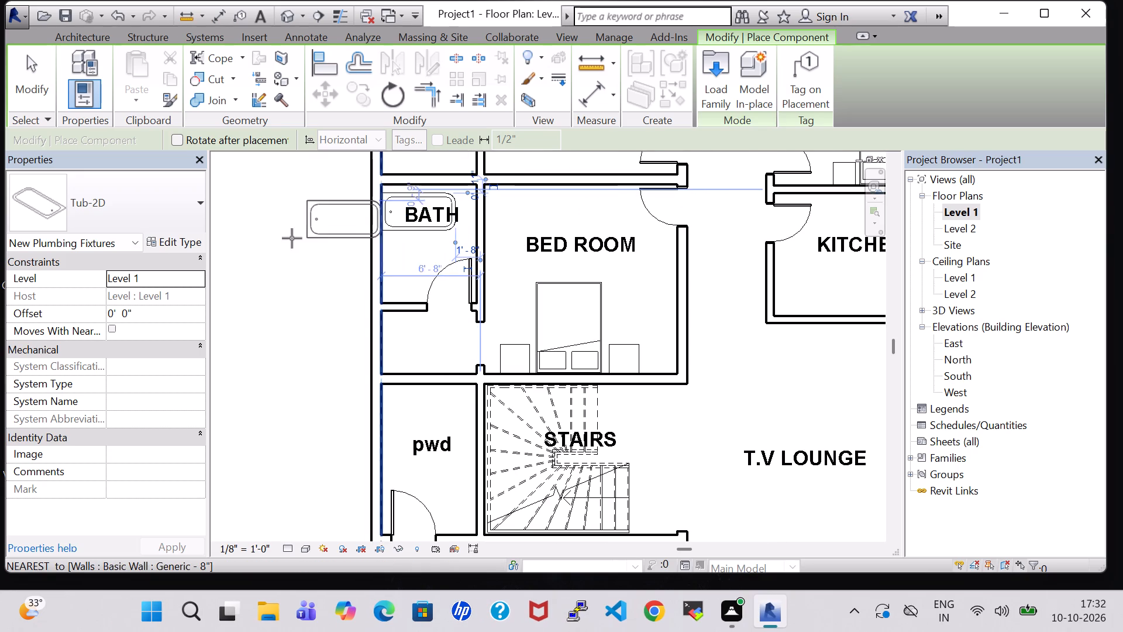
key("Escape")
key("Escape")
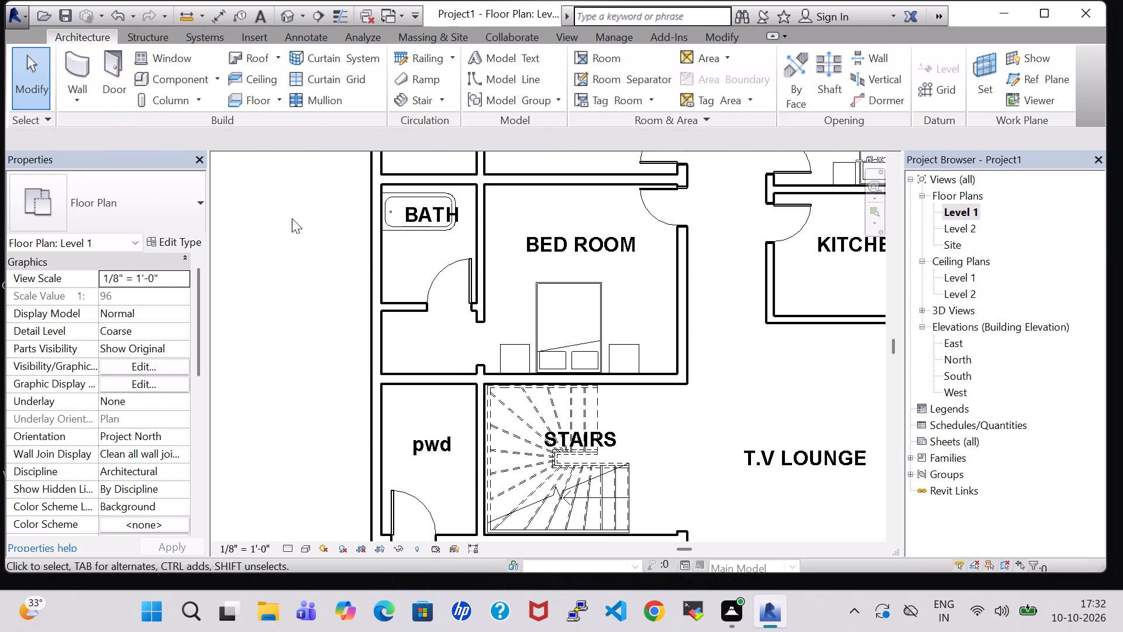
Load the Toilet-Domestic-3D family from the US Imperial library's Plumbing, Architectural, Fixtures, Water Closets folder for component placement.
left_click(188, 81)
left_click(726, 59)
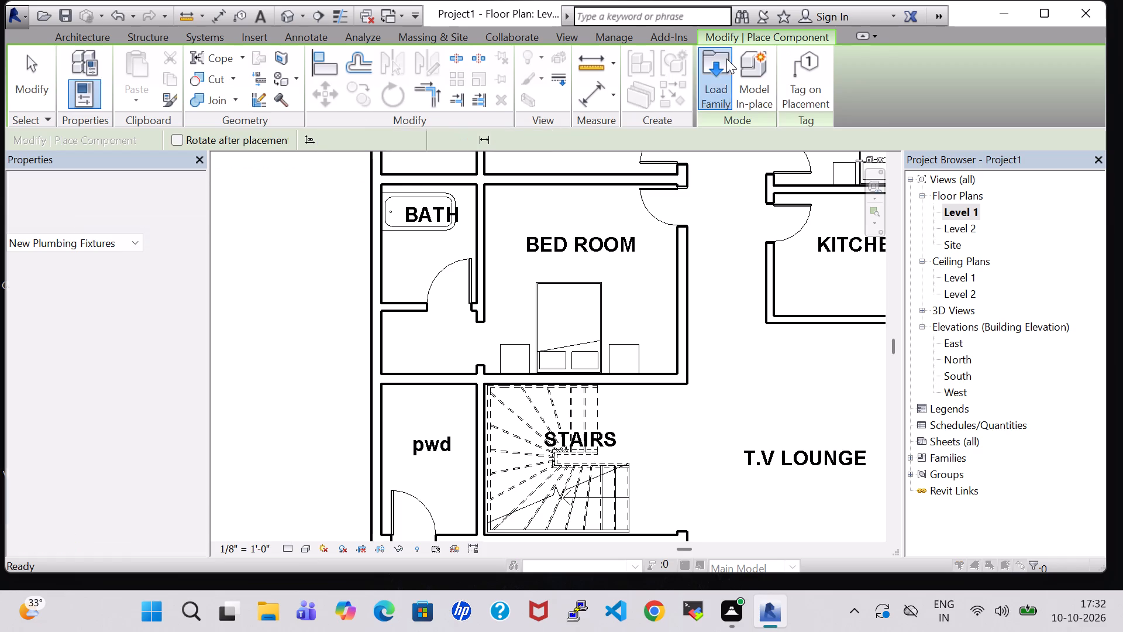
scroll(701, 289, "down", 1)
scroll(573, 279, "down", 2)
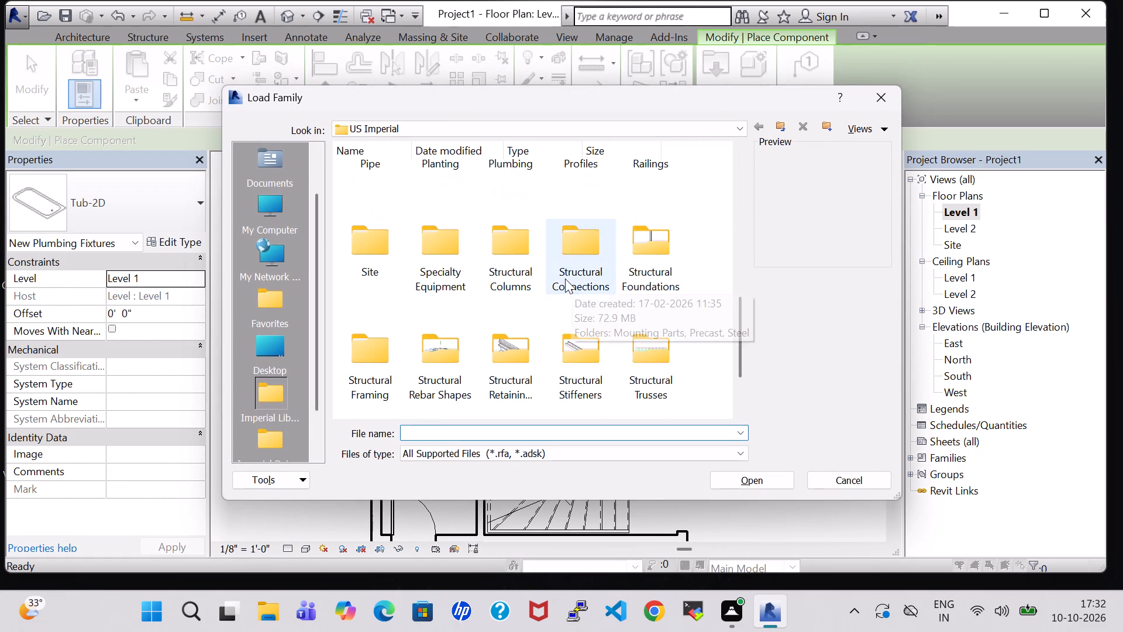
scroll(565, 279, "down", 1)
scroll(565, 279, "up", 3)
scroll(565, 279, "down", 1)
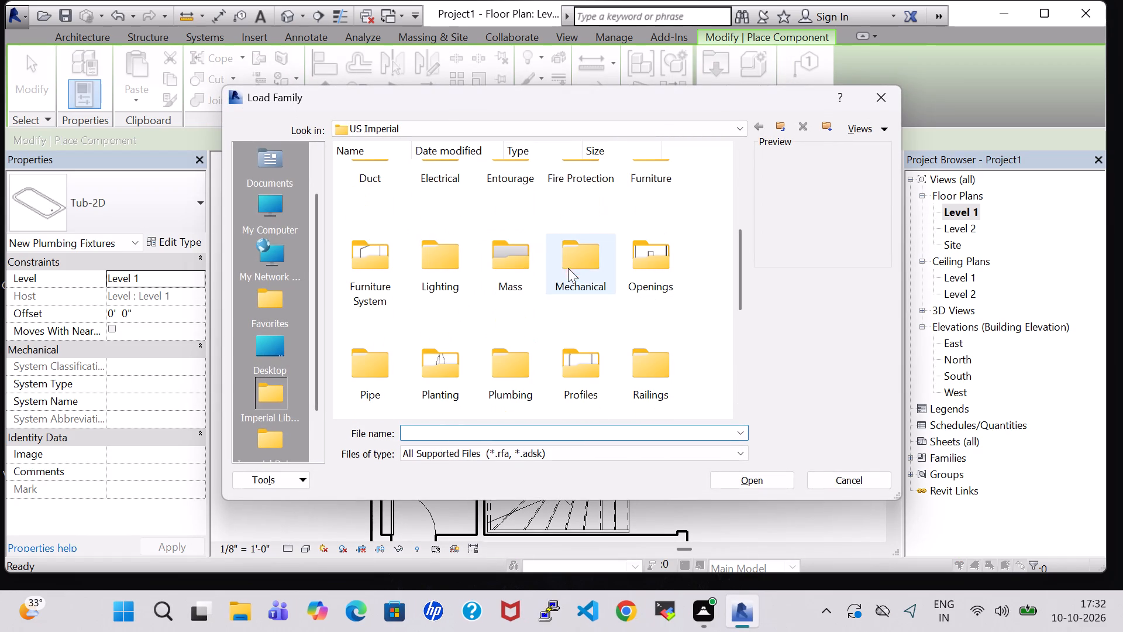
double_click(507, 371)
double_click(378, 208)
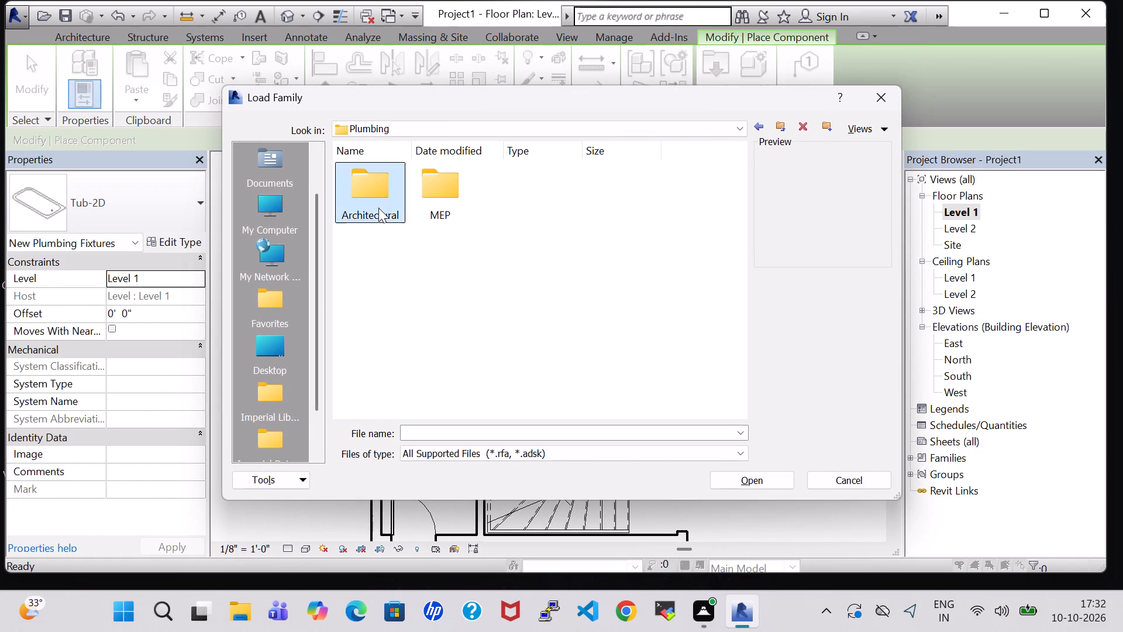
double_click(441, 185)
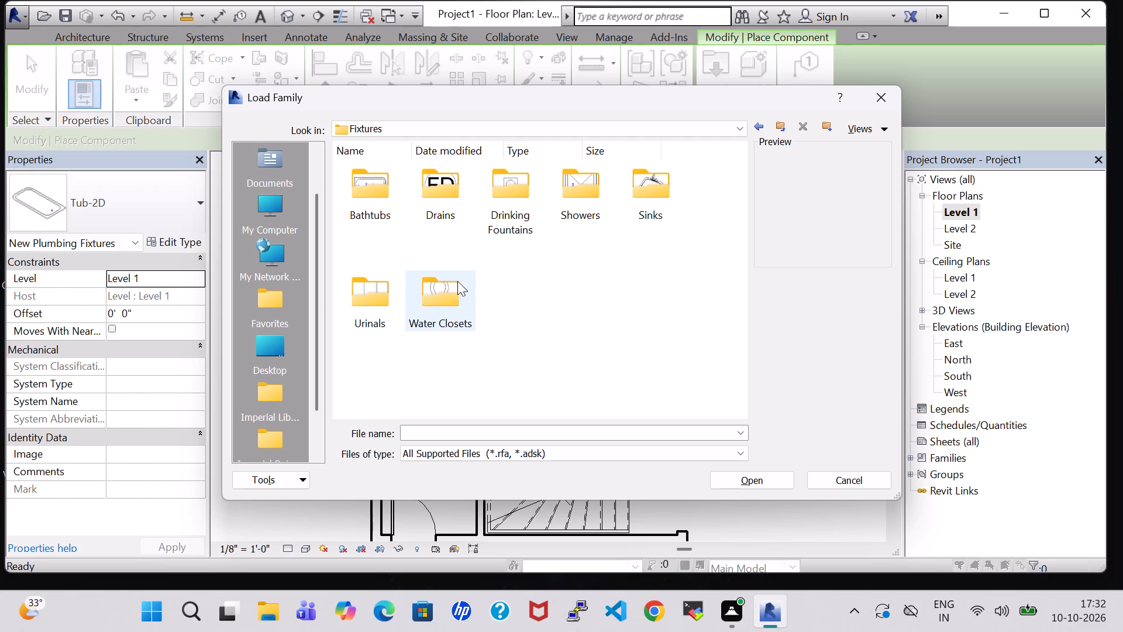
double_click(453, 299)
left_click(591, 201)
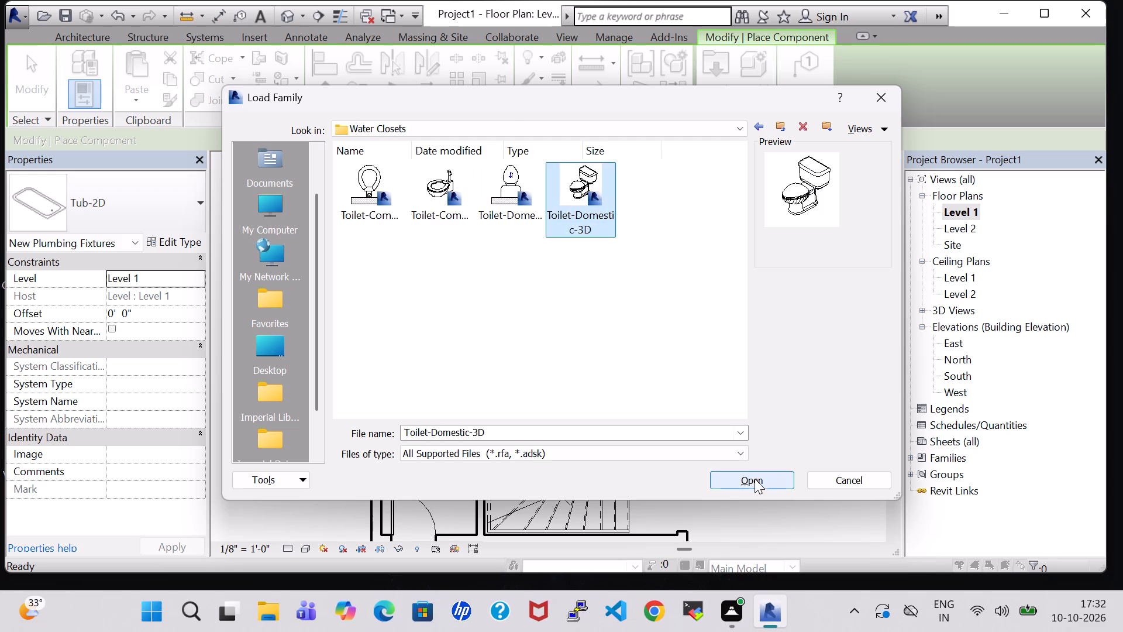
left_click(755, 480)
Place a toilet facing east against the west exterior wall in the BATH north of pwd, about 4'-5" south of its north wall.
scroll(418, 280, "up", 1)
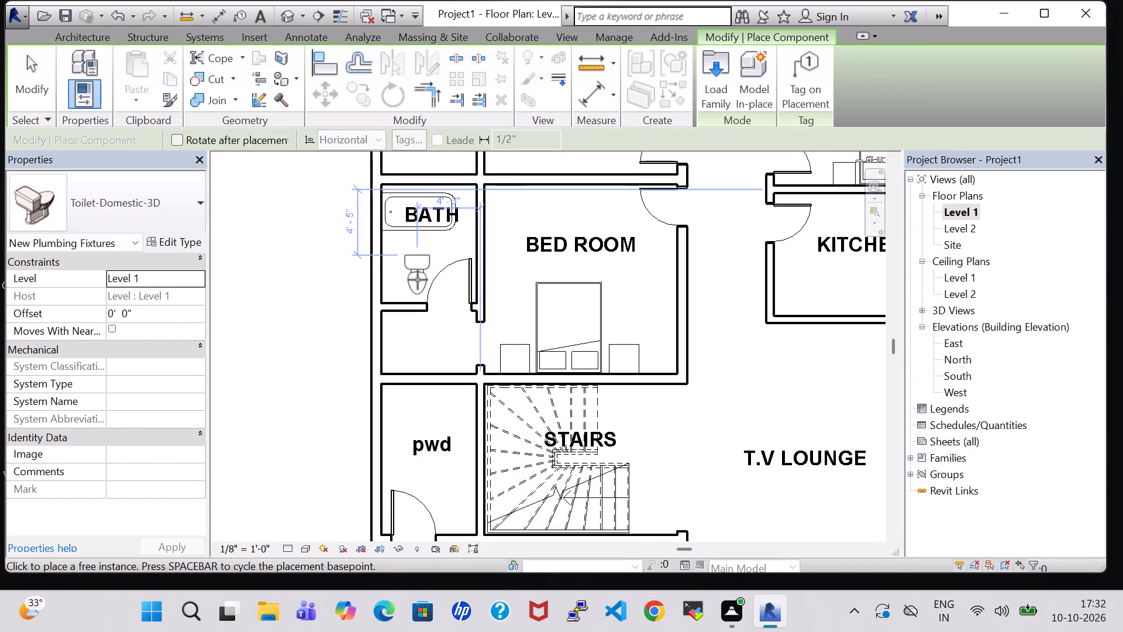
key("space")
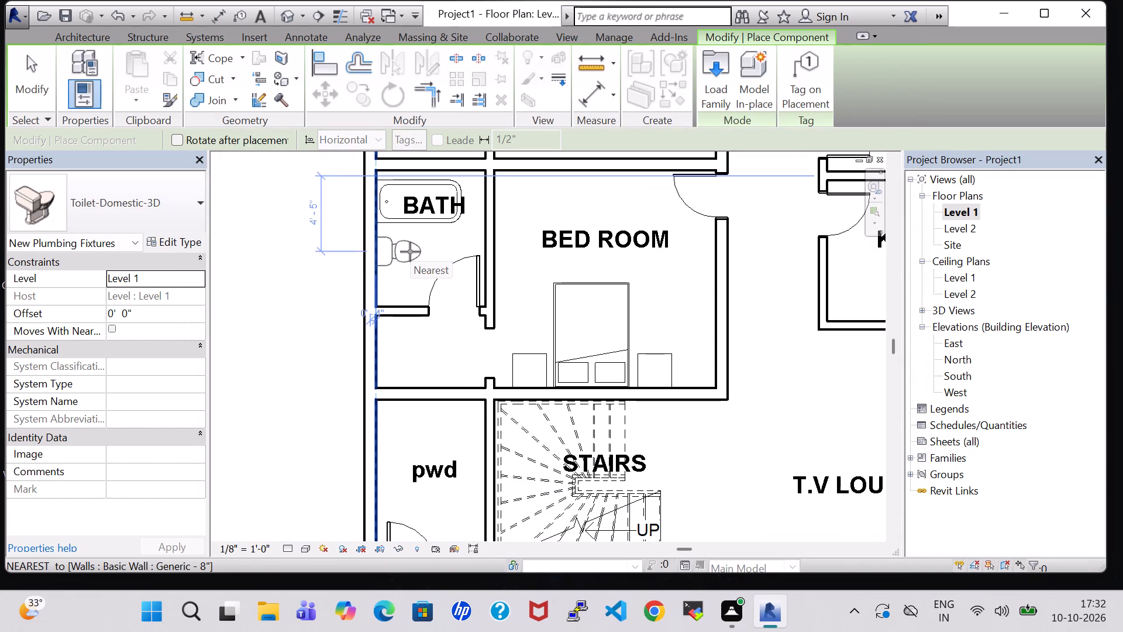
left_click(410, 252)
key("Escape")
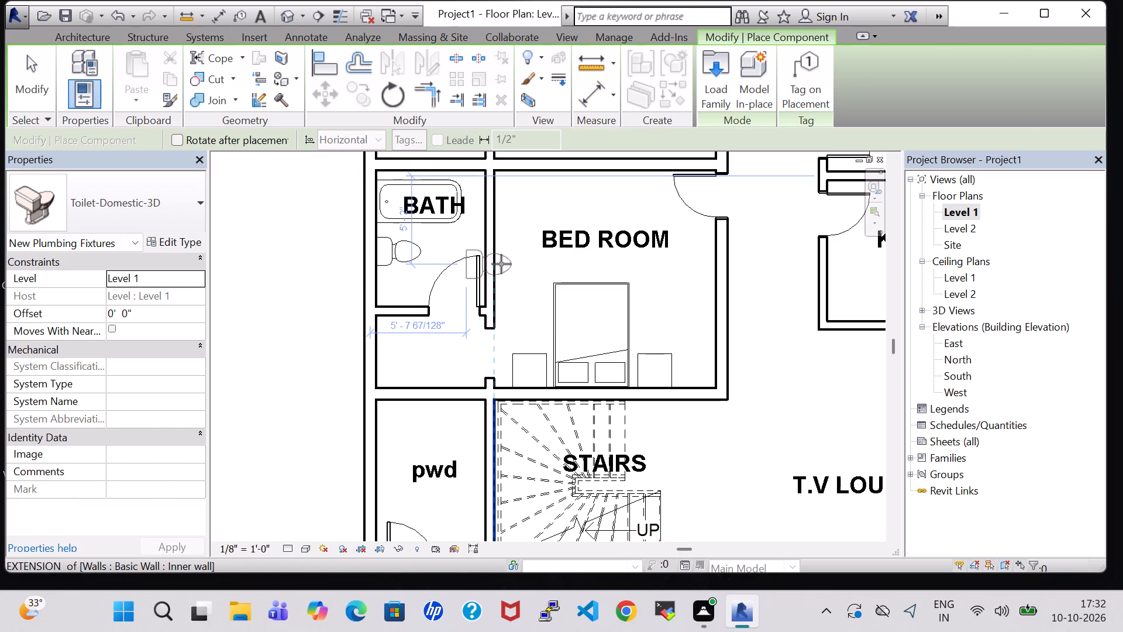
key("Escape")
Place a Toilet-Domestic-3D against the north wall of the northwest BATH, east of the tub, about 1'-10" from the east partition.
scroll(497, 263, "down", 2)
middle_click_drag(519, 246, 516, 419)
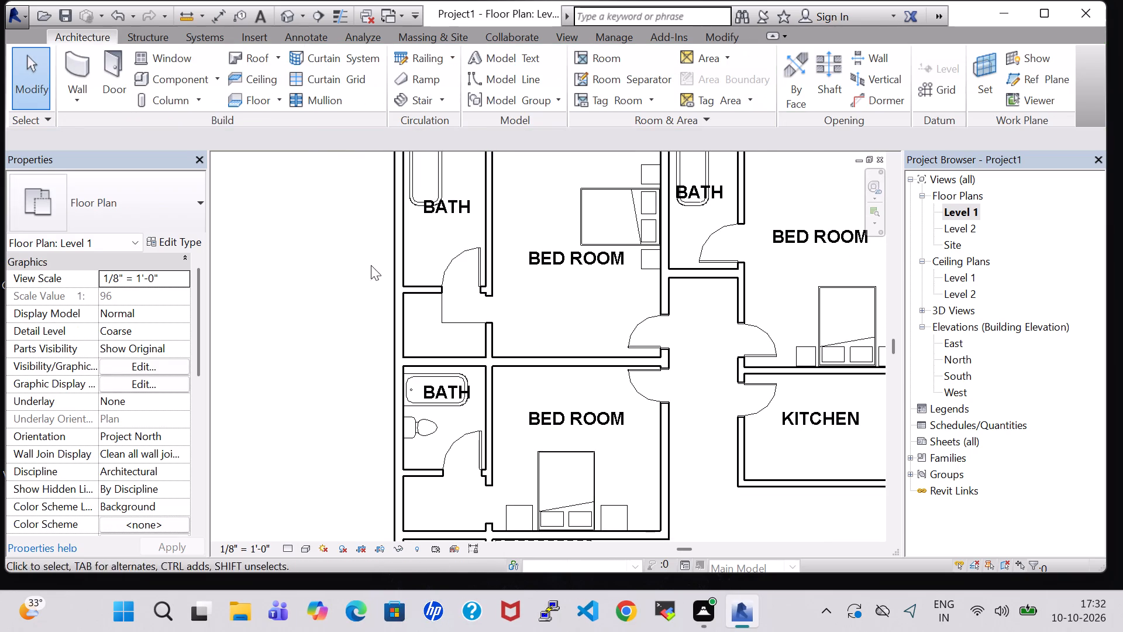
left_click(163, 78)
scroll(350, 188, "down", 1)
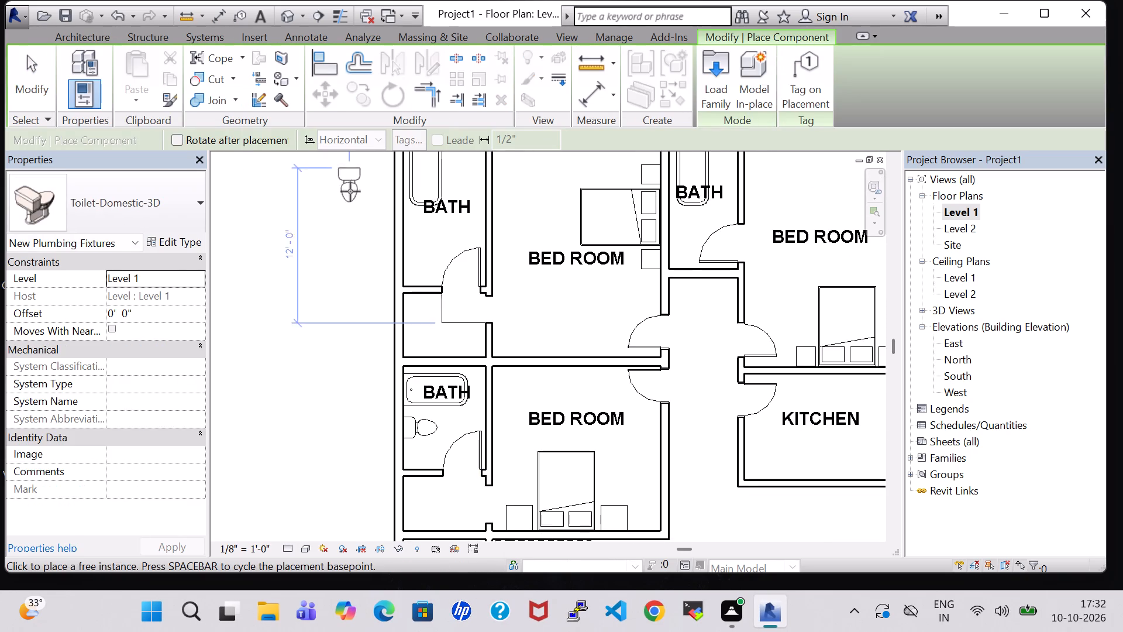
middle_click_drag(452, 208, 456, 323)
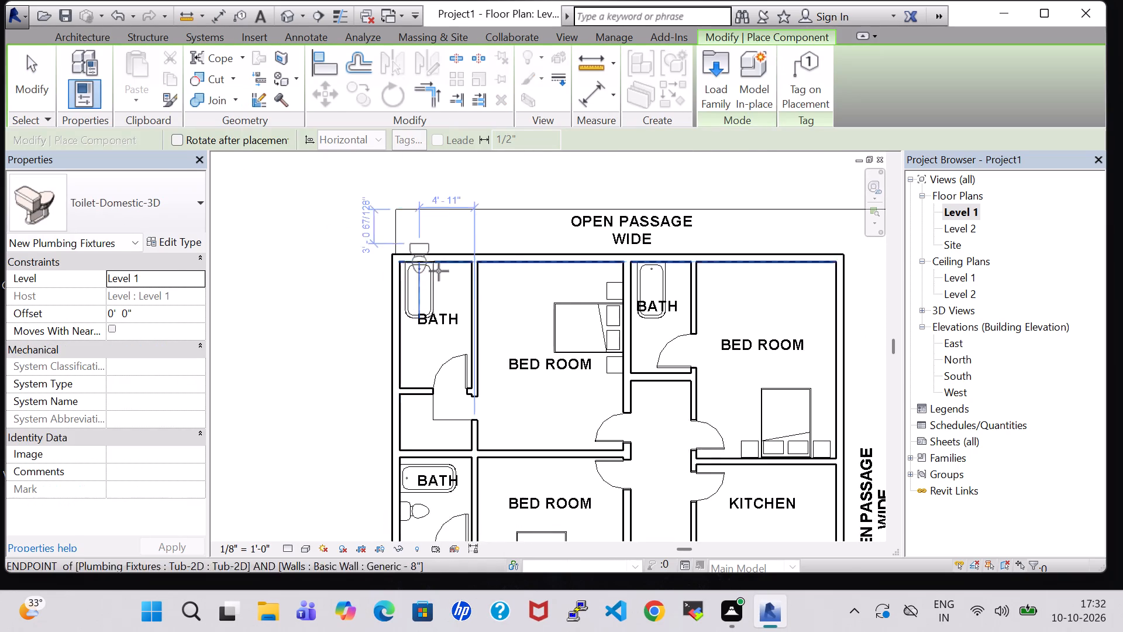
scroll(459, 287, "up", 3)
left_click(452, 279)
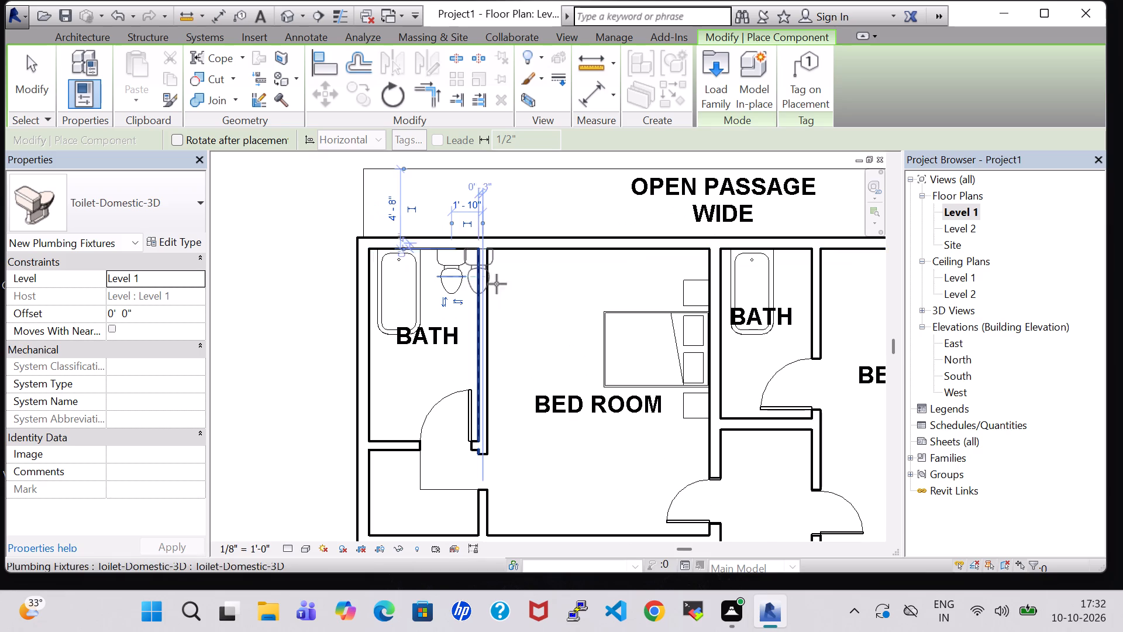
Place a toilet against the north wall of the BATH beside the northeast BED ROOM, about 1'-4" from its east partition.
middle_click_drag(563, 331, 493, 313)
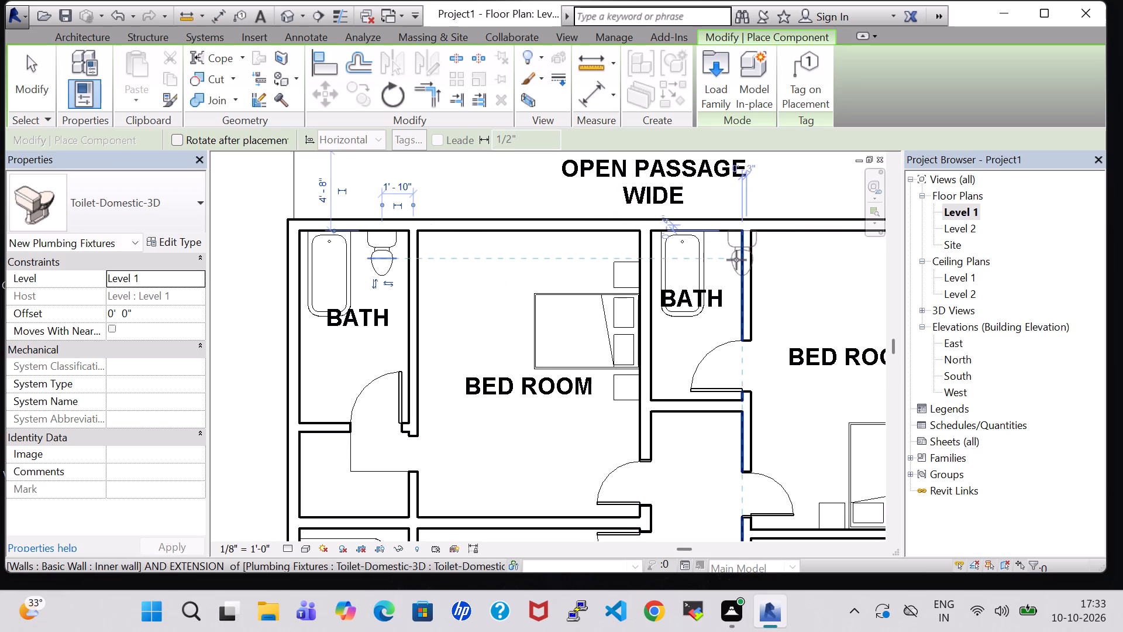
scroll(735, 260, "up", 3)
left_click(717, 262)
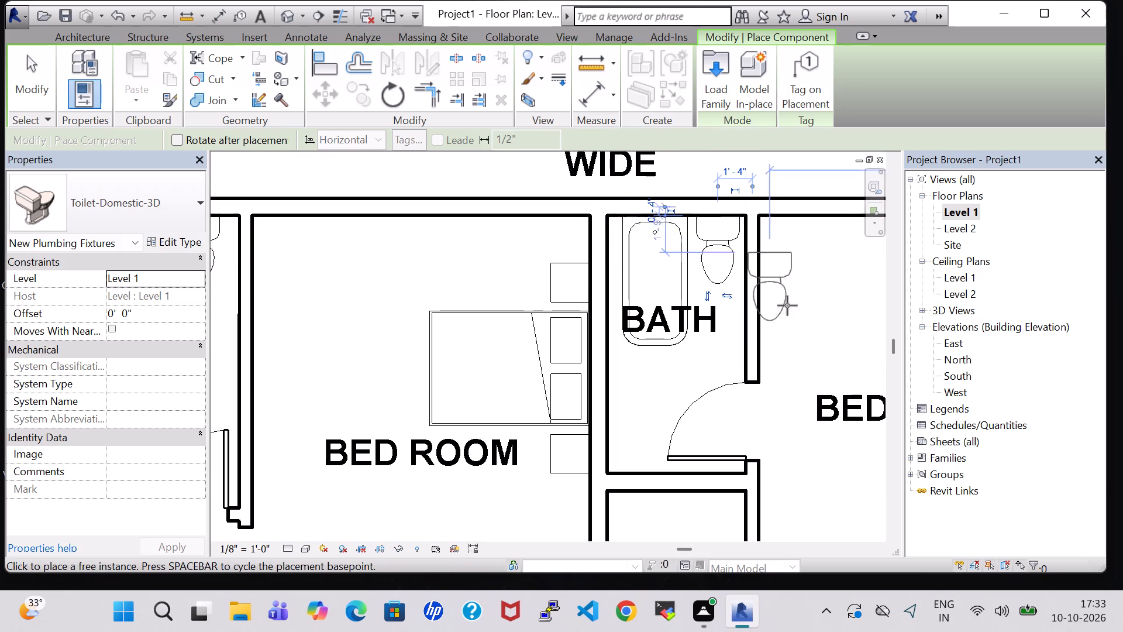
key("Escape")
key("Escape")
Place a tagged room in the small unlabelled space directly south of the northwest BATH.
scroll(769, 305, "down", 6)
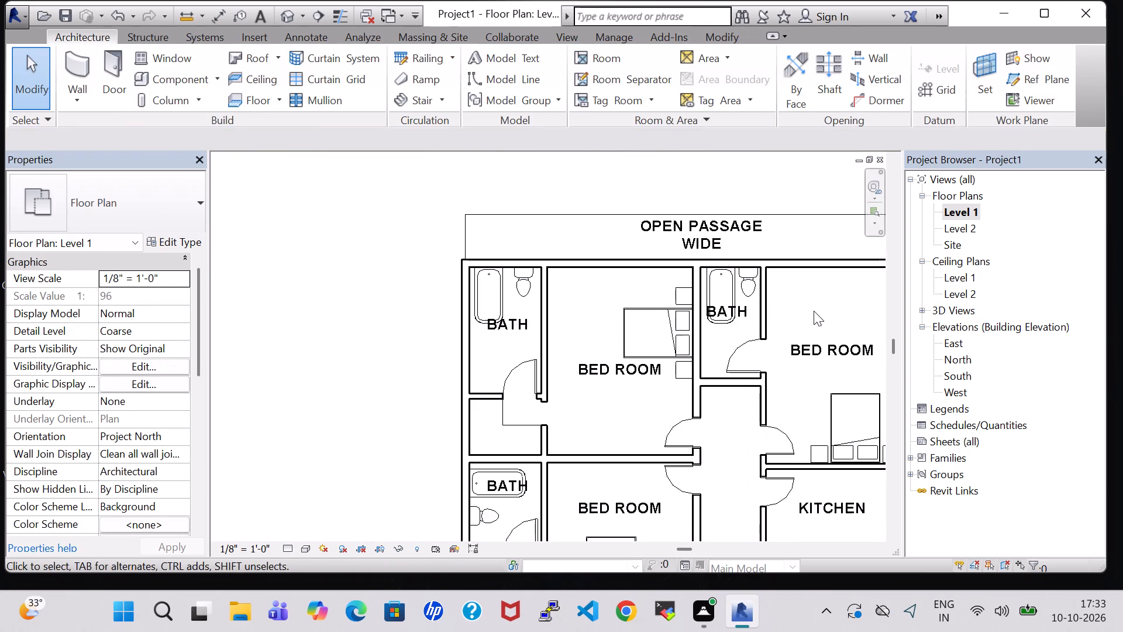
middle_click_drag(814, 311, 699, 284)
scroll(700, 278, "down", 4)
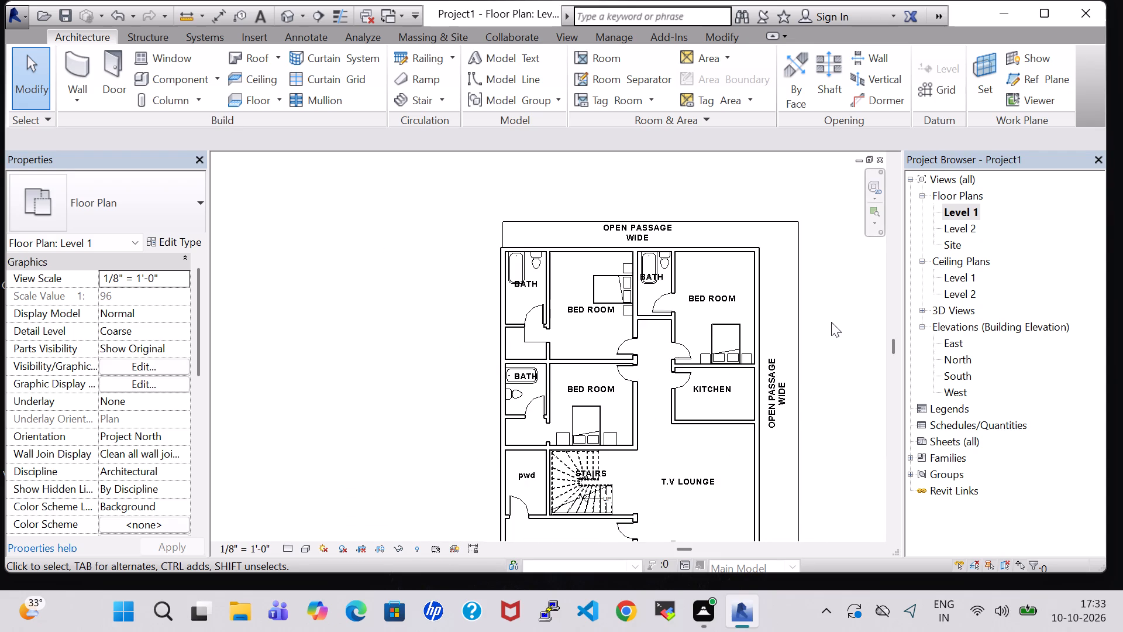
middle_click_drag(826, 322, 734, 265)
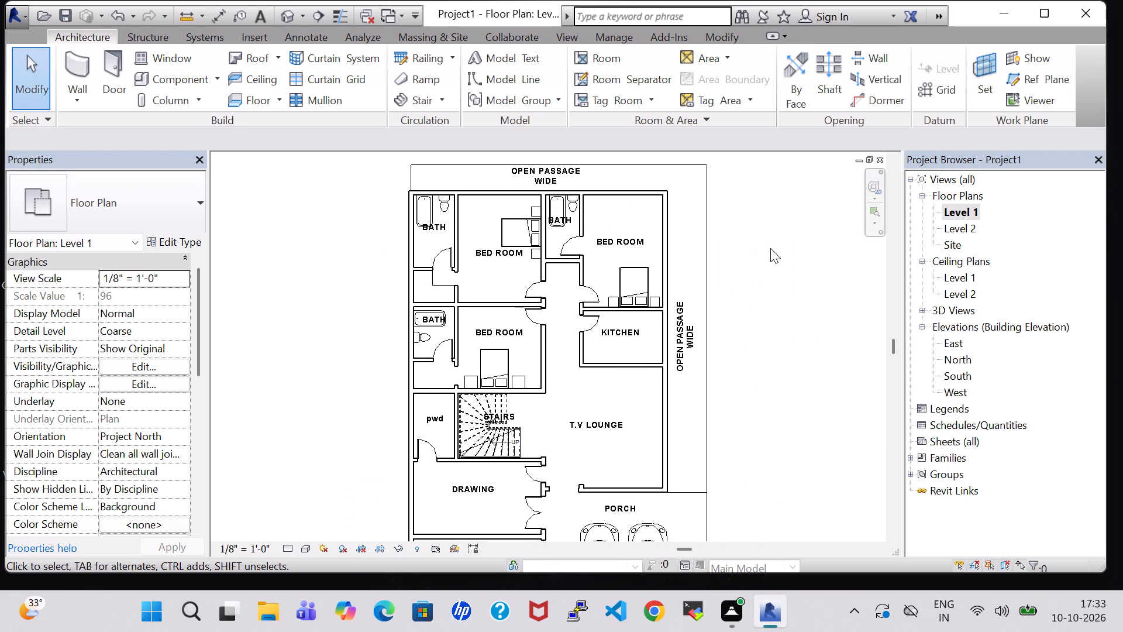
scroll(761, 248, "up", 1)
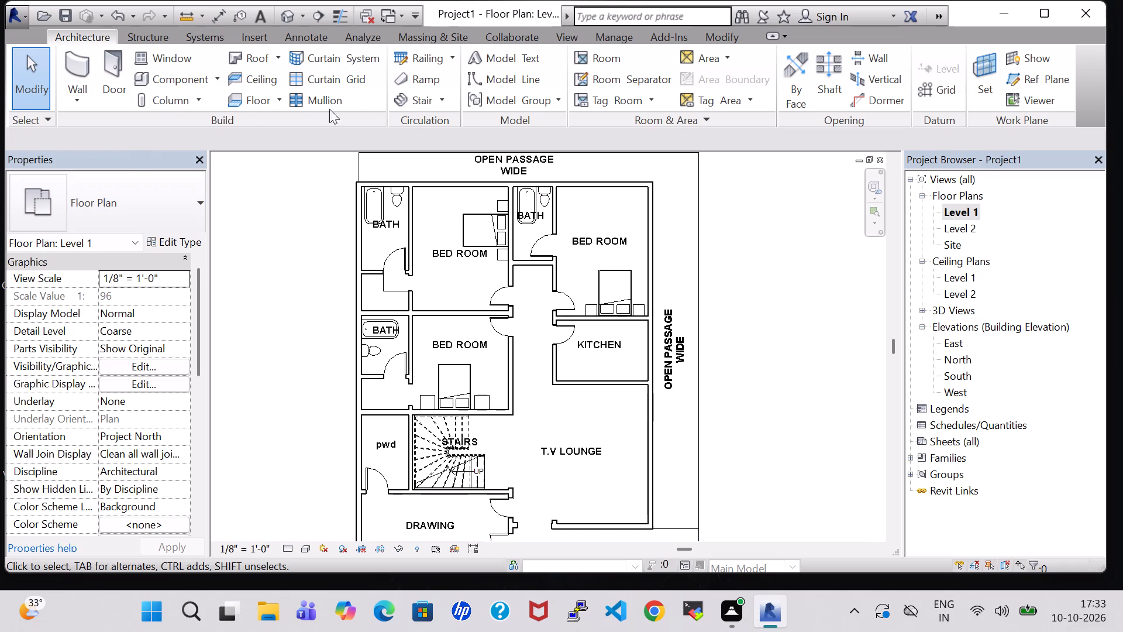
left_click(614, 60)
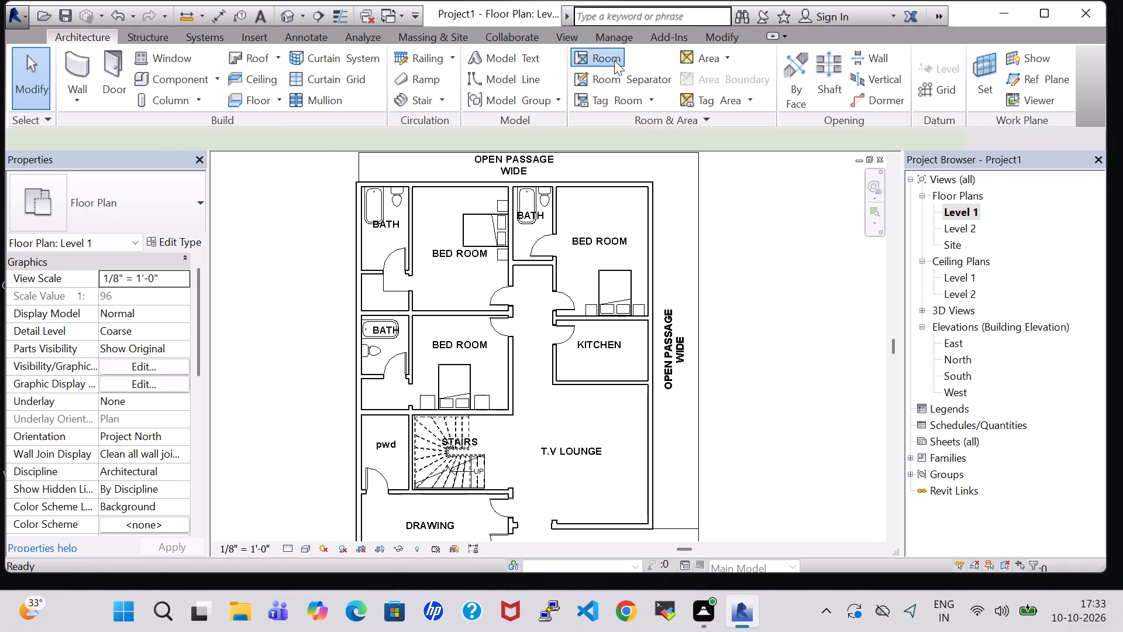
scroll(389, 339, "up", 5)
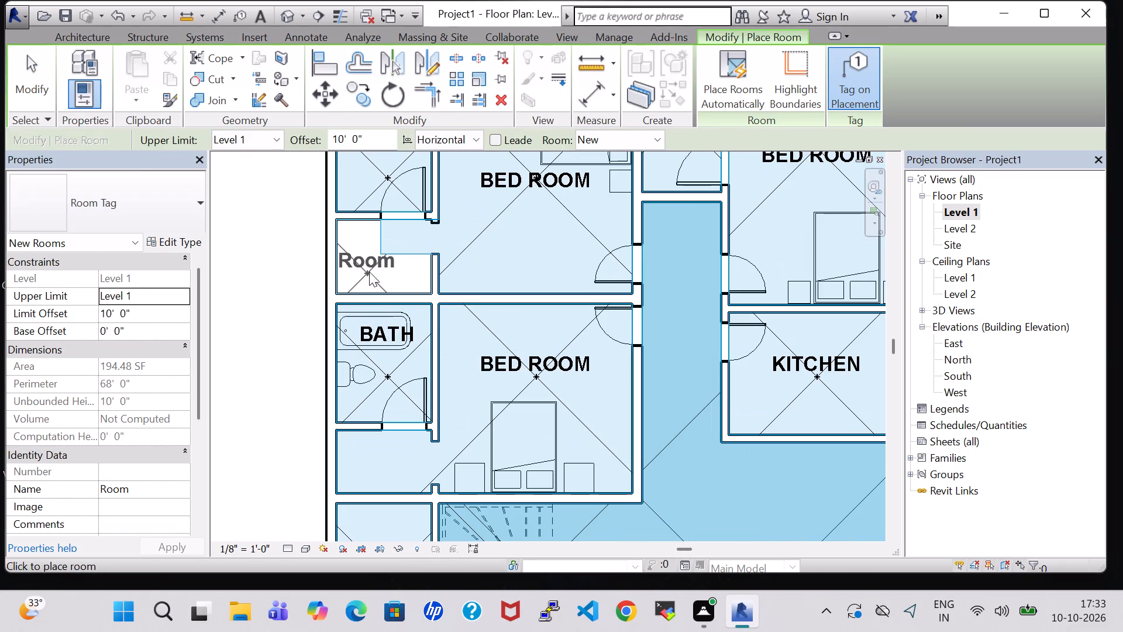
left_click(378, 279)
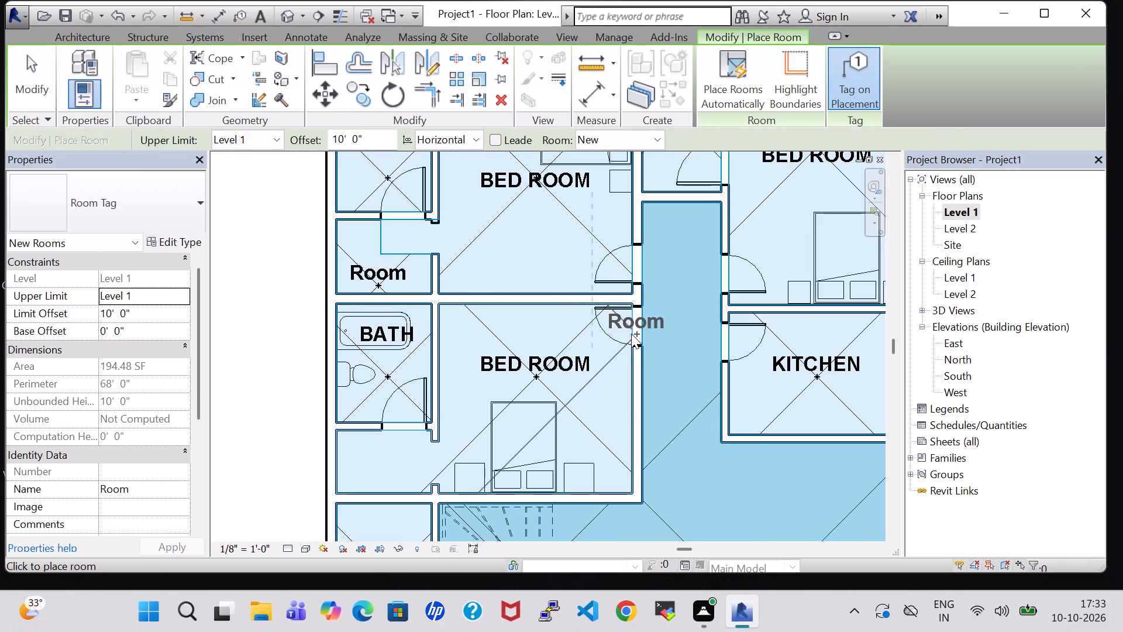
key("Escape")
Rename the new room south of the northwest BATH as Dresser.
left_click(378, 284)
left_click(395, 277)
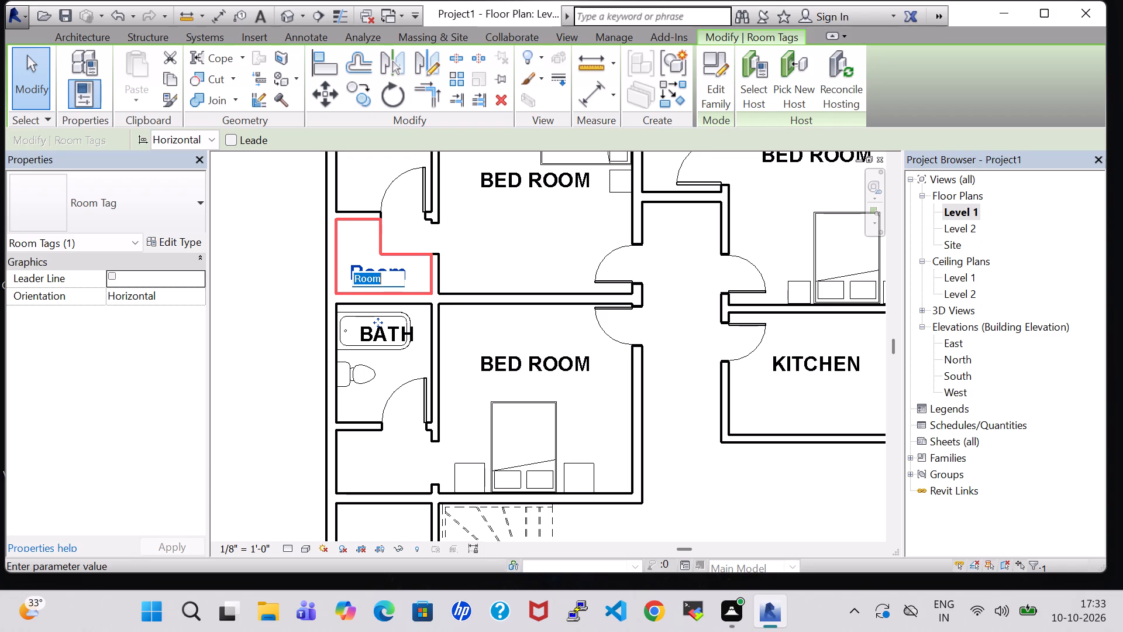
key("BackSpace")
type("ser")
key("Return")
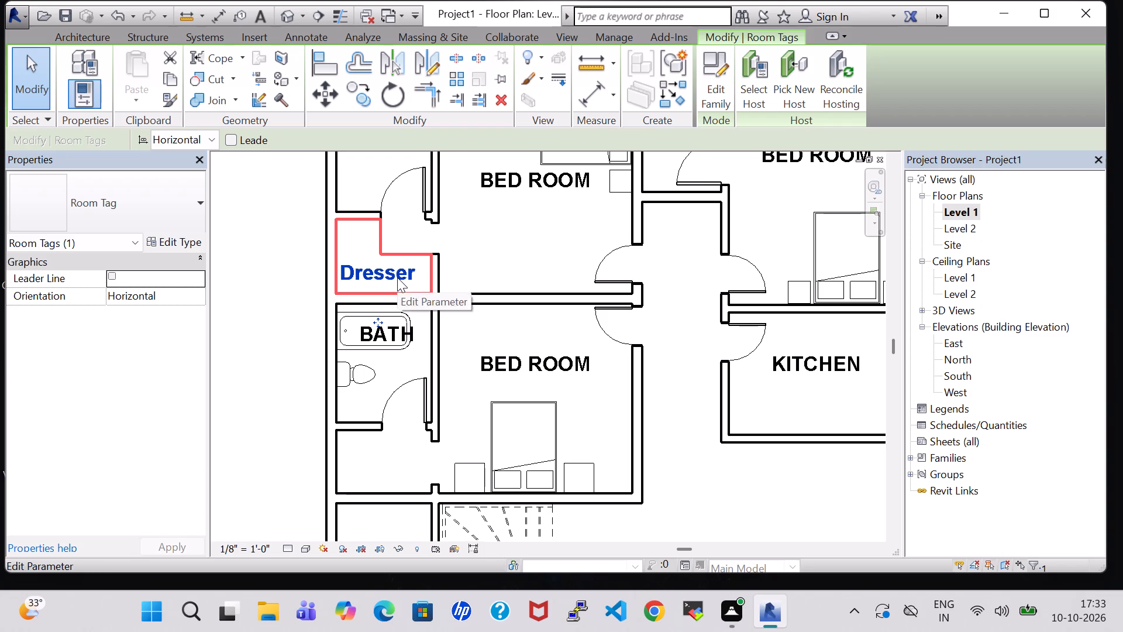
left_click(260, 298)
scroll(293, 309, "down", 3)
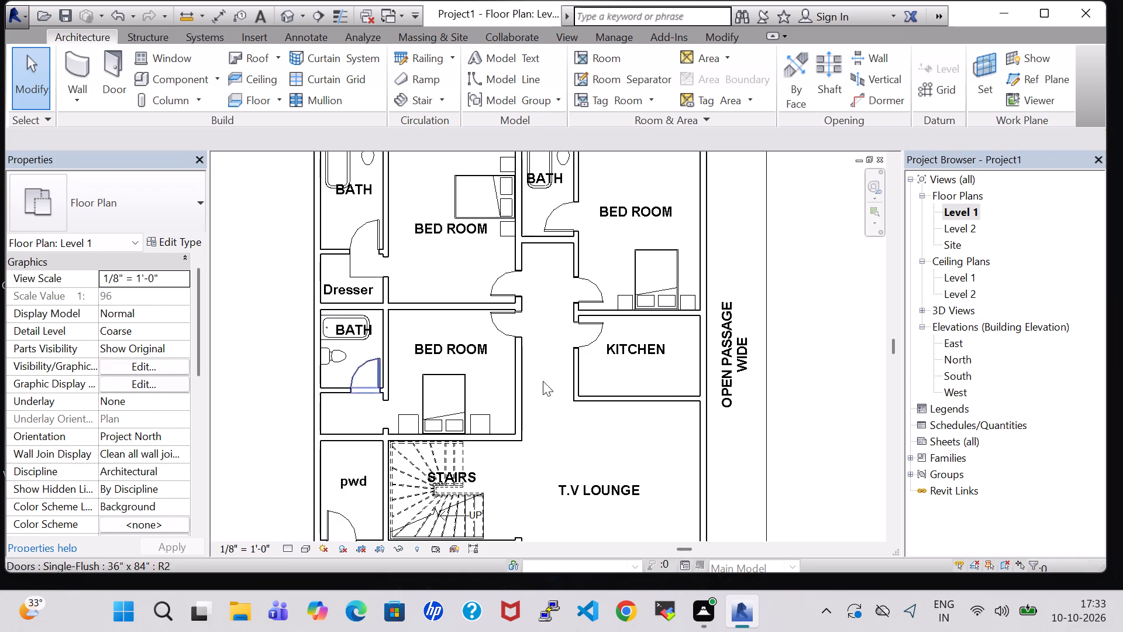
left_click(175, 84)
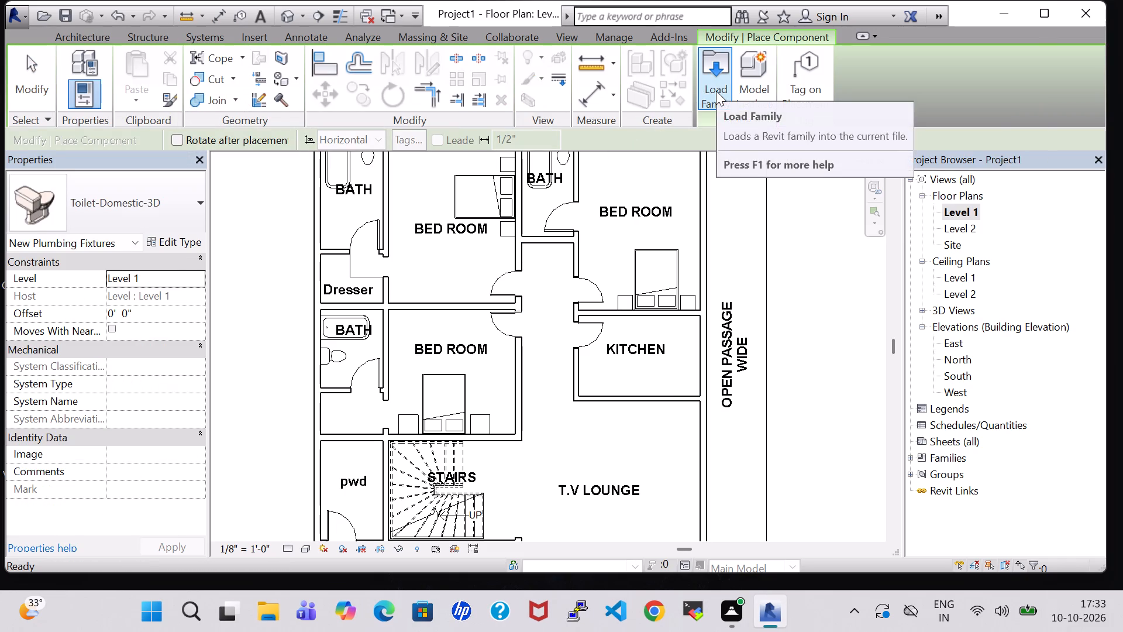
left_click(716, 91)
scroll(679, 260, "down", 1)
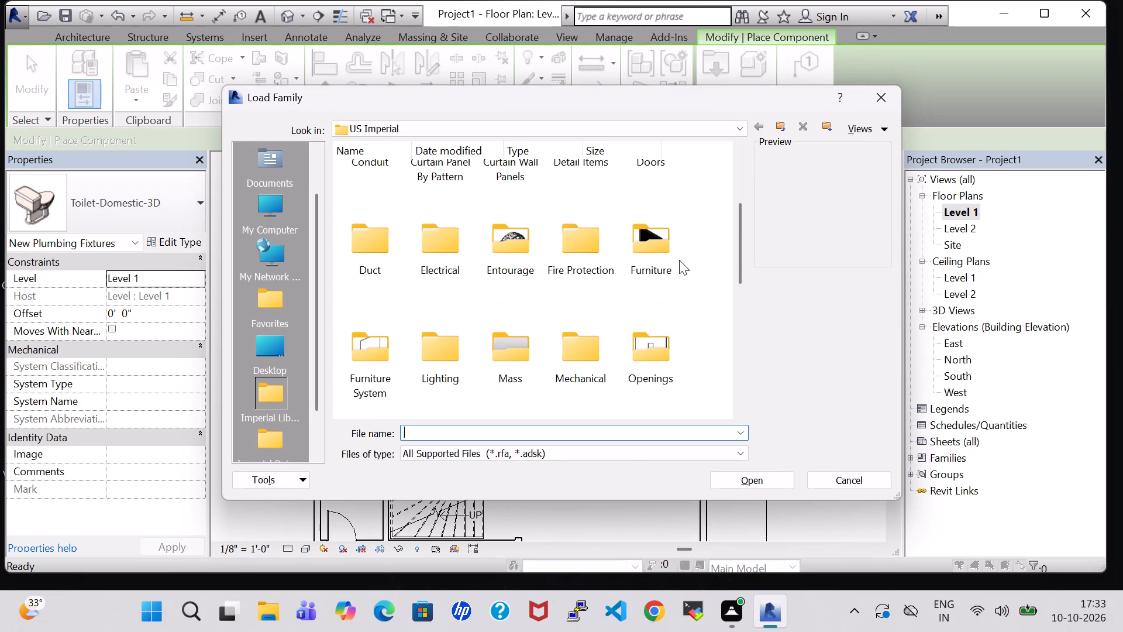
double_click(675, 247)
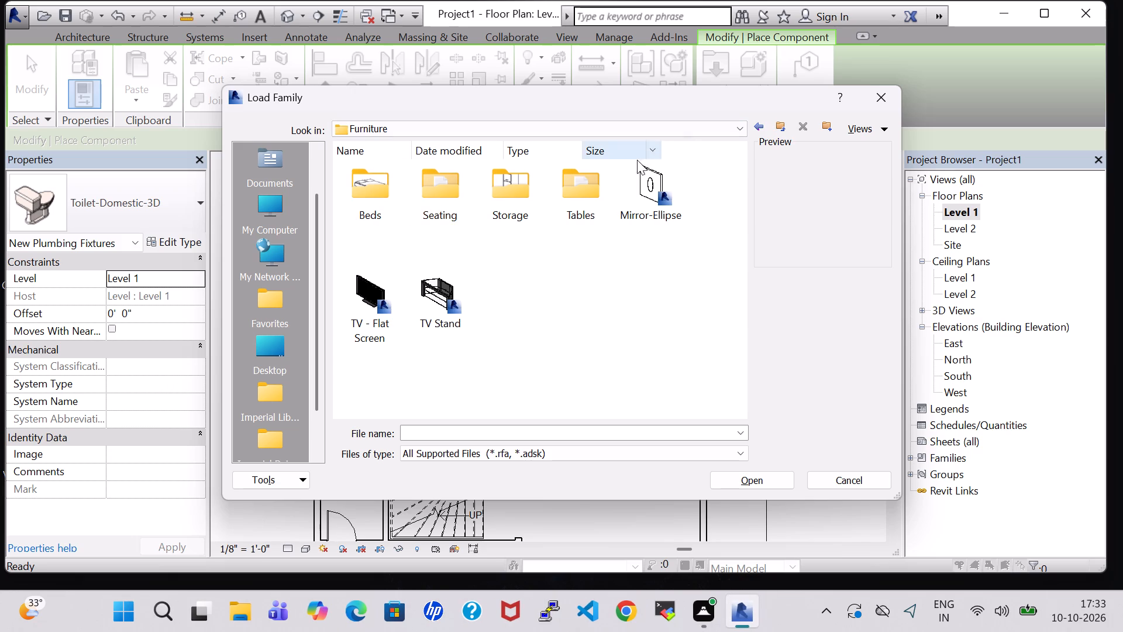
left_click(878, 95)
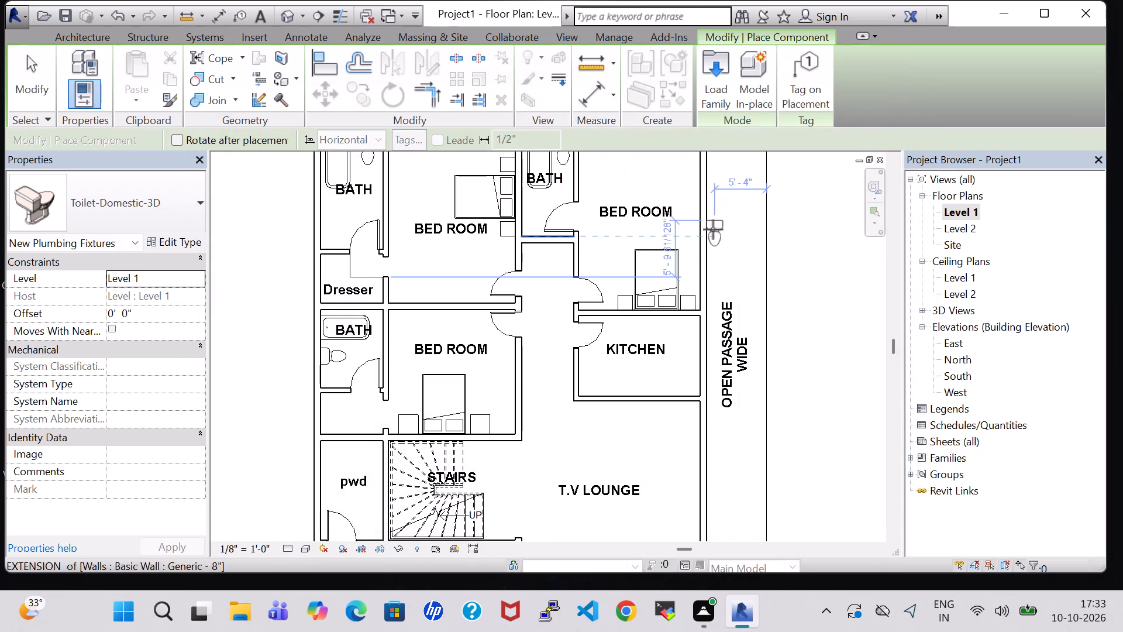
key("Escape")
Load the Sink Vanity-Square family from the Plumbing > Architectural > Fixtures > Sinks library folder for component placement.
middle_click_drag(315, 224, 314, 246)
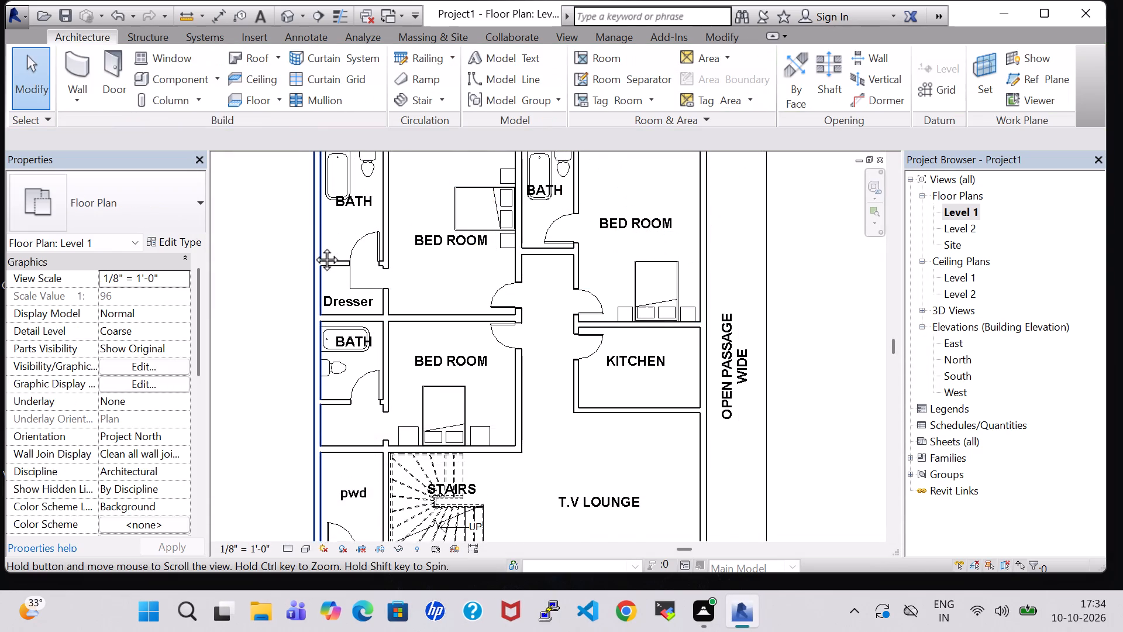
middle_click_drag(314, 246, 305, 277)
scroll(791, 269, "down", 1)
middle_click_drag(791, 269, 790, 258)
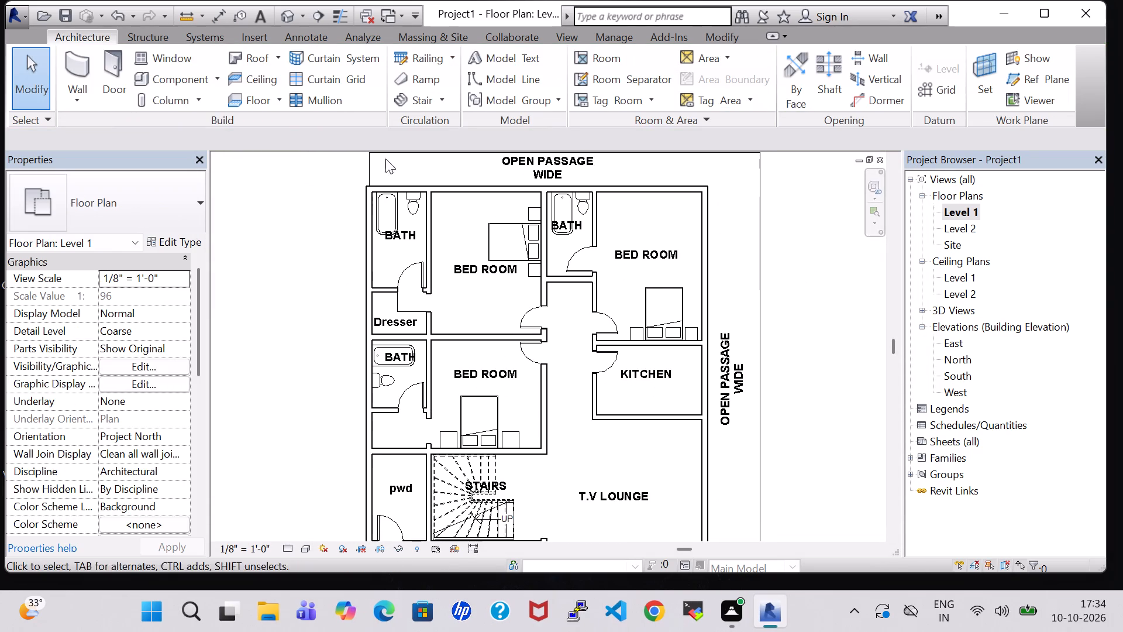
left_click(178, 75)
left_click(714, 73)
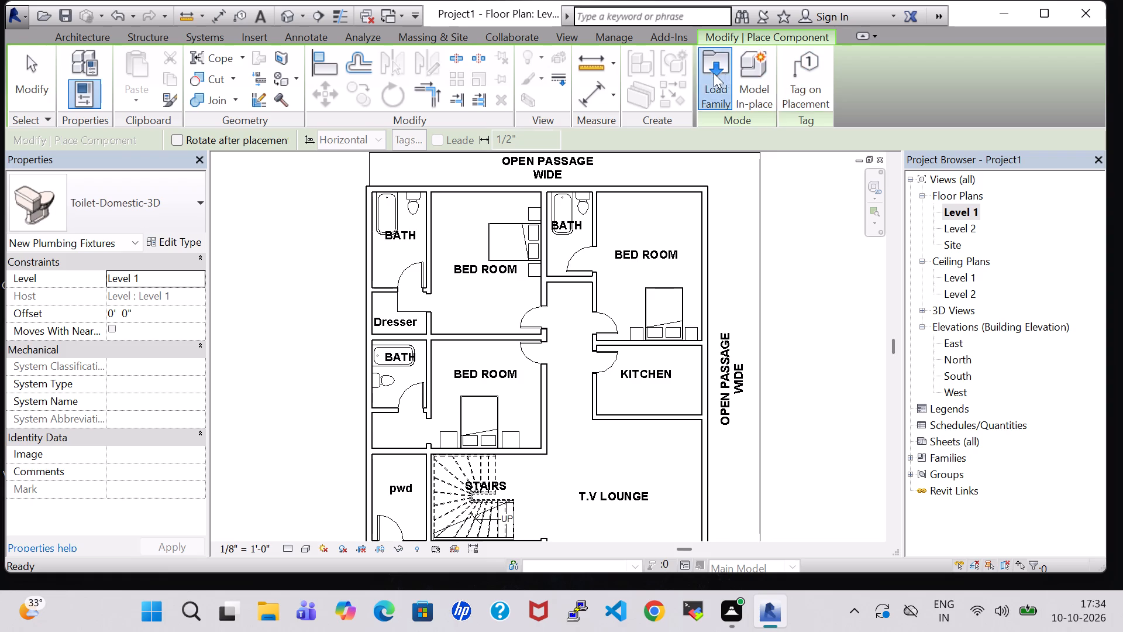
scroll(599, 289, "down", 3)
scroll(531, 257, "up", 1)
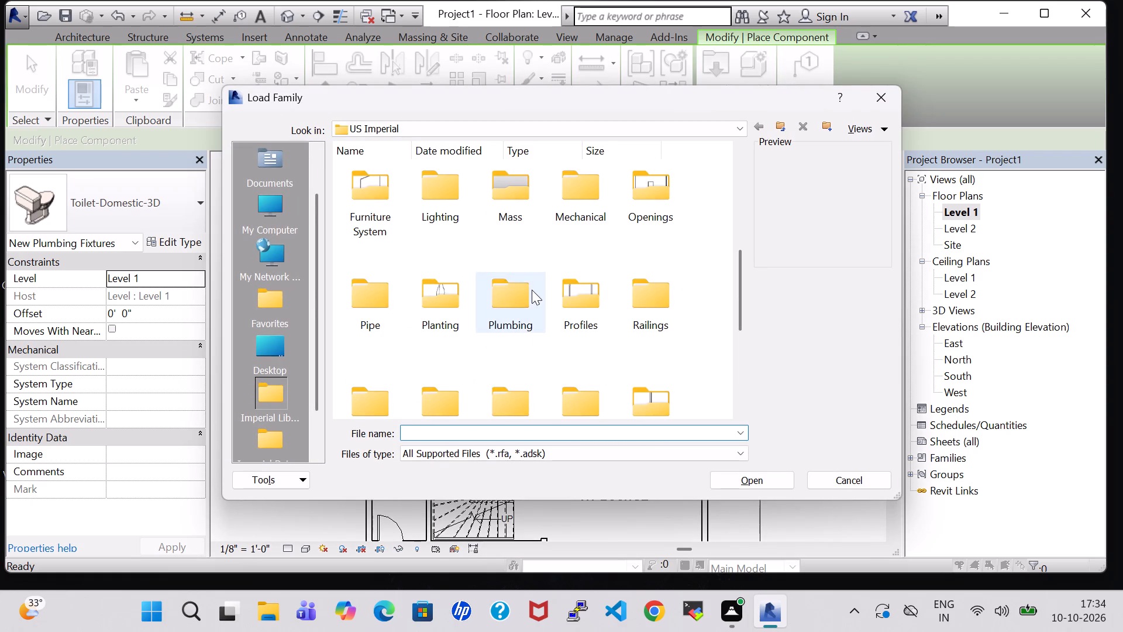
double_click(532, 290)
double_click(384, 194)
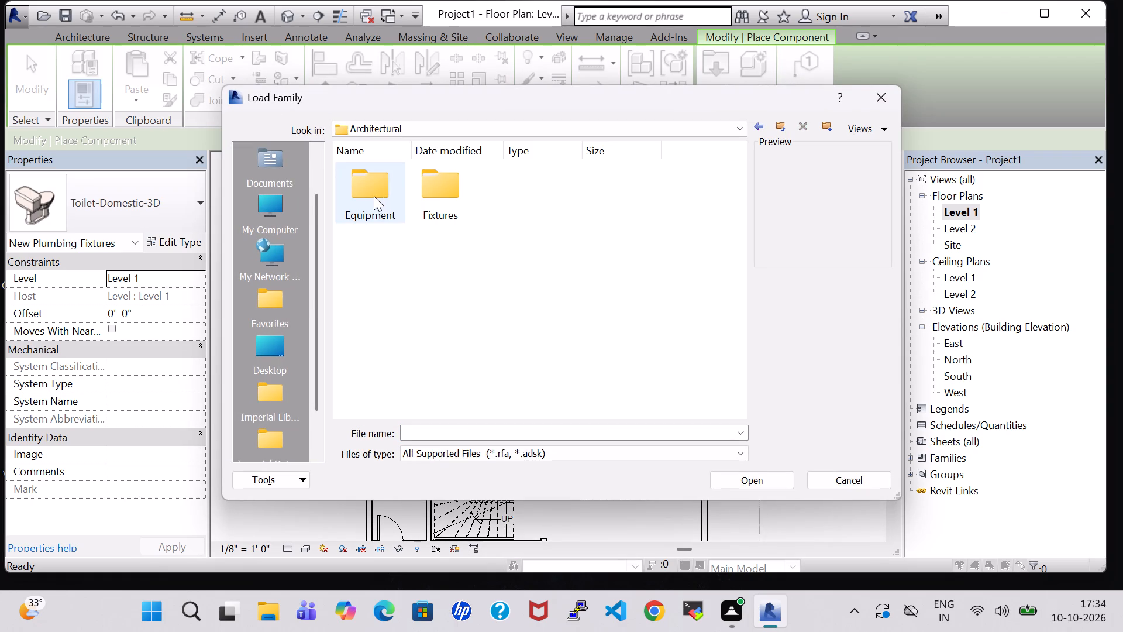
double_click(439, 194)
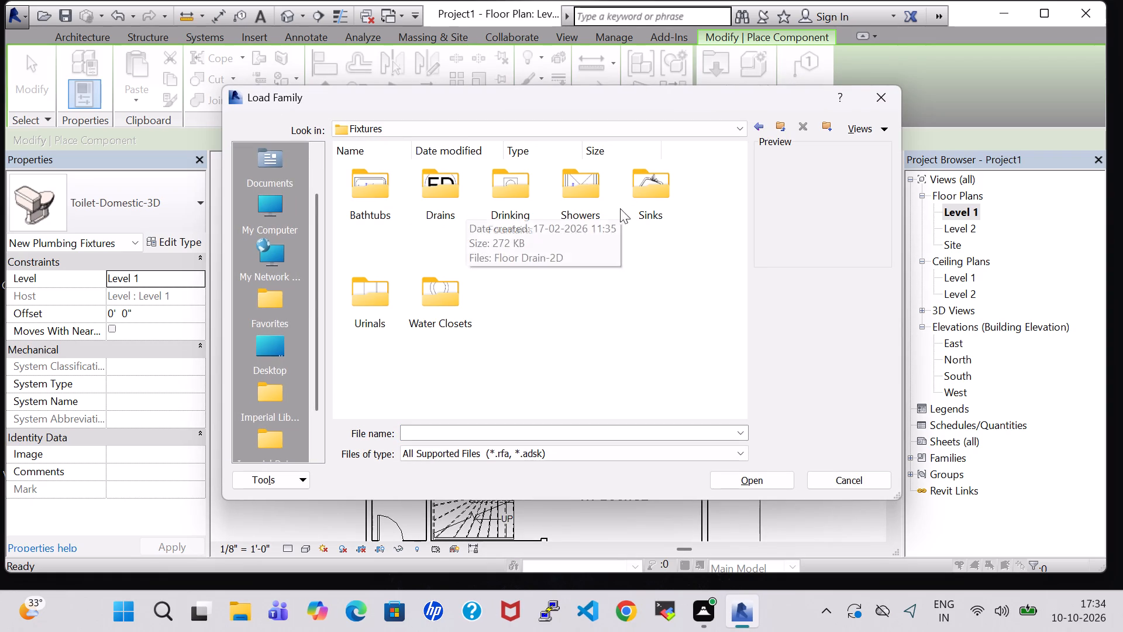
double_click(631, 209)
double_click(669, 202)
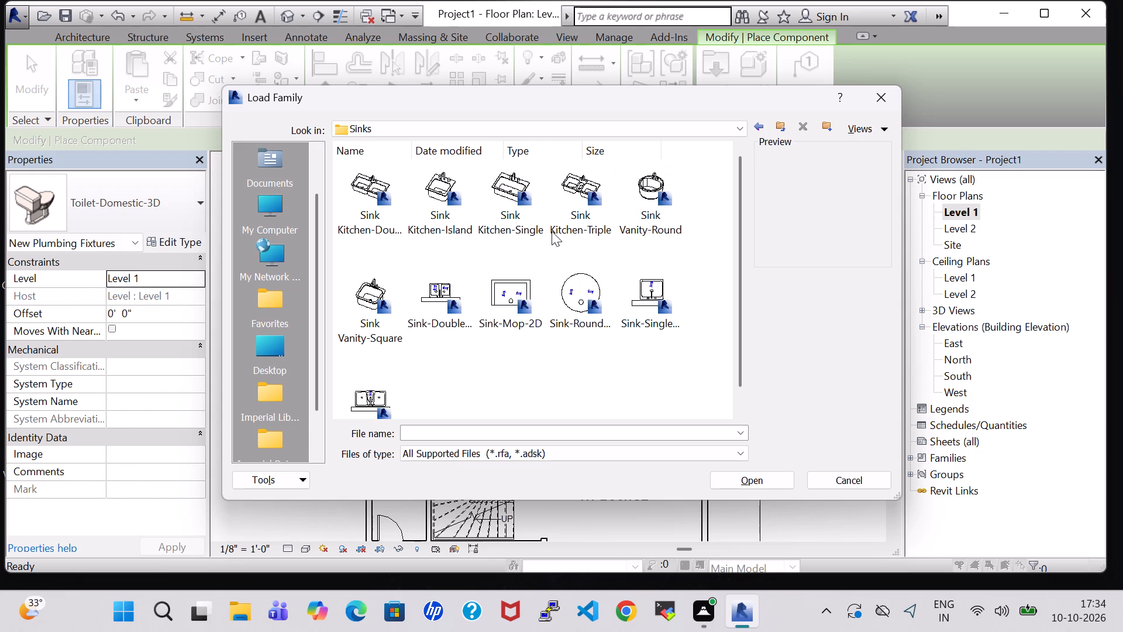
left_click(375, 285)
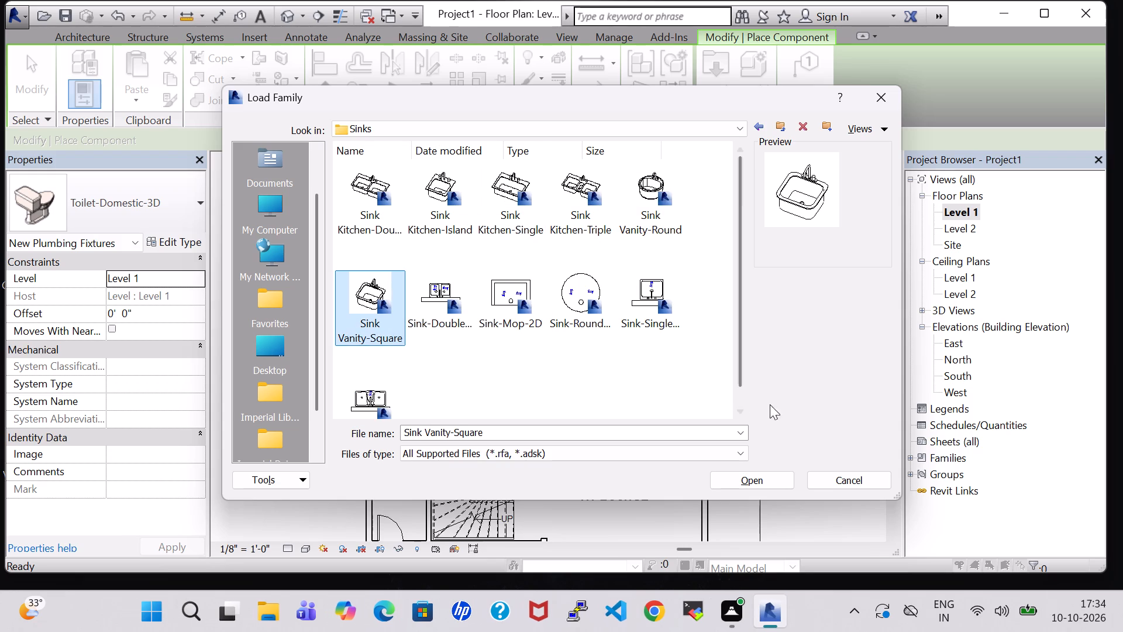
left_click(771, 481)
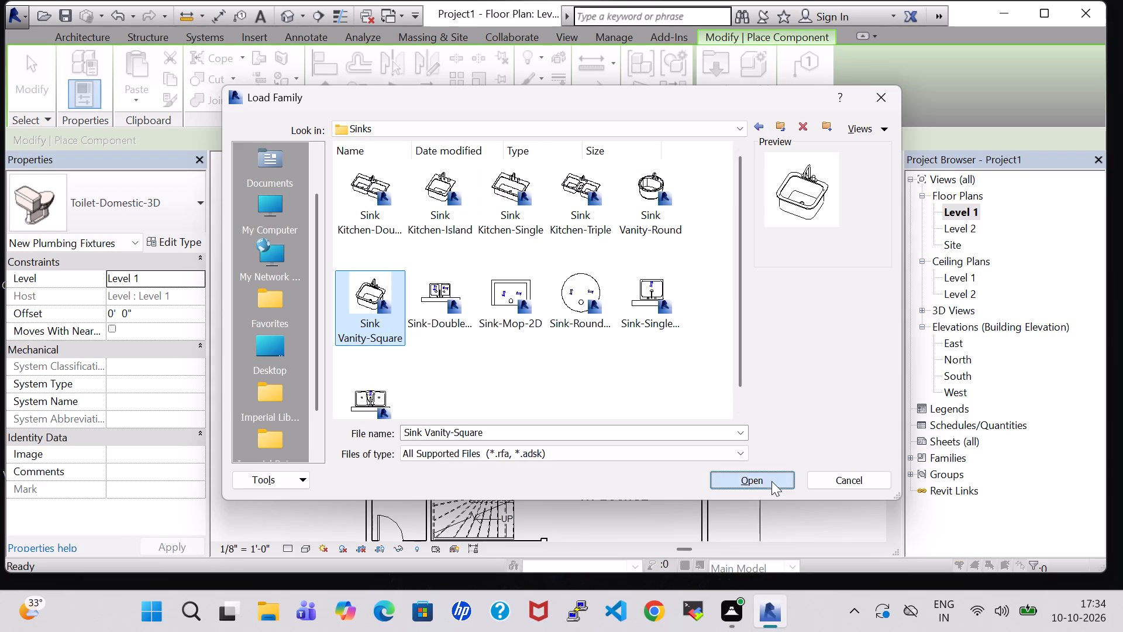
Place a 20" x 18" Sink Vanity-Square against the west wall of the northwest BATH, south of the tub, faucet toward the wall.
scroll(399, 269, "up", 2)
key("space")
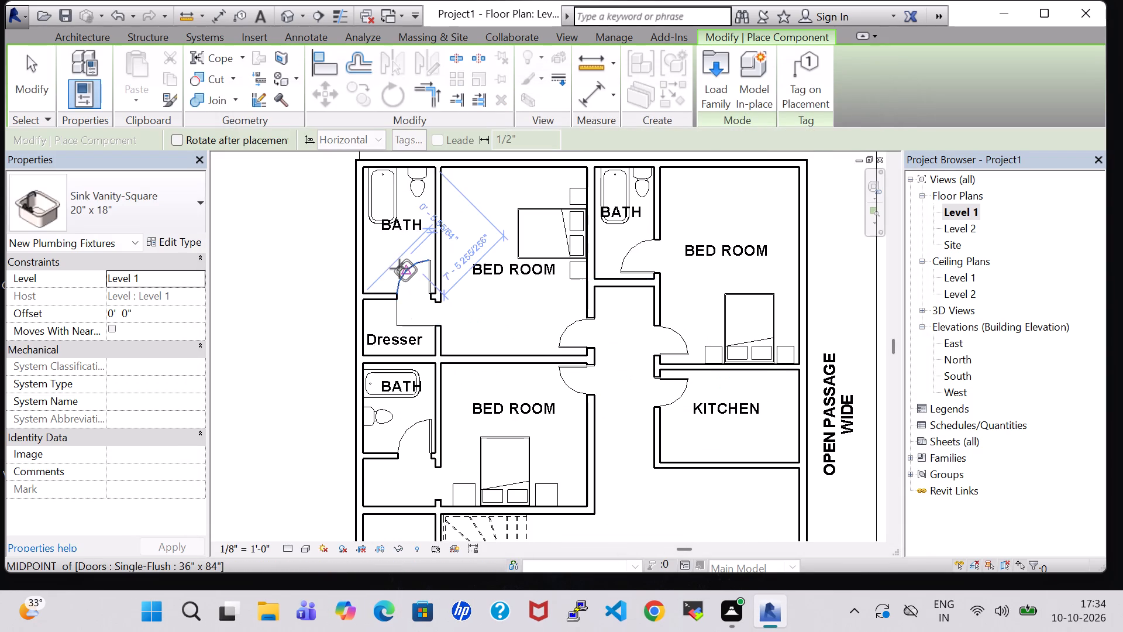
scroll(387, 264, "up", 1)
key("space")
scroll(386, 263, "up", 2)
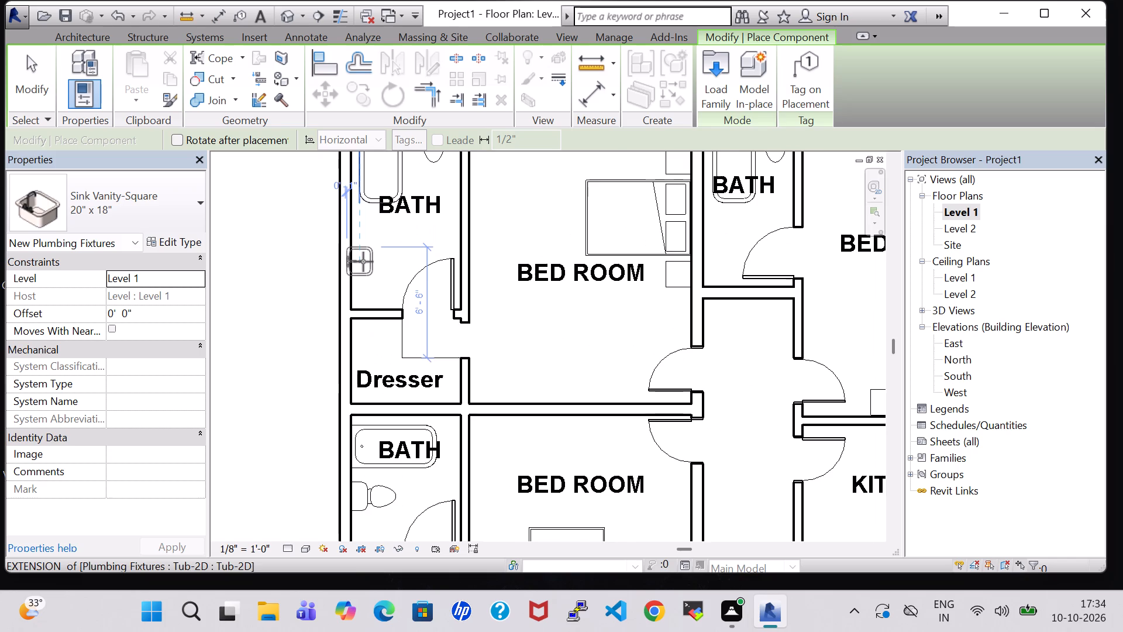
scroll(363, 262, "up", 5)
left_click(369, 263)
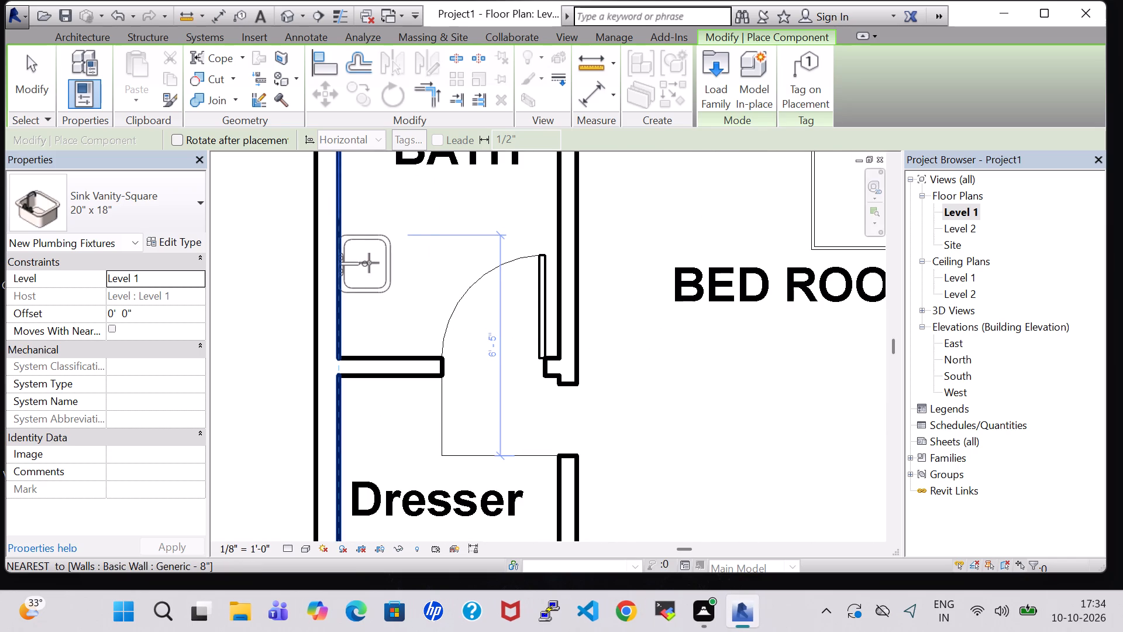
key("Escape")
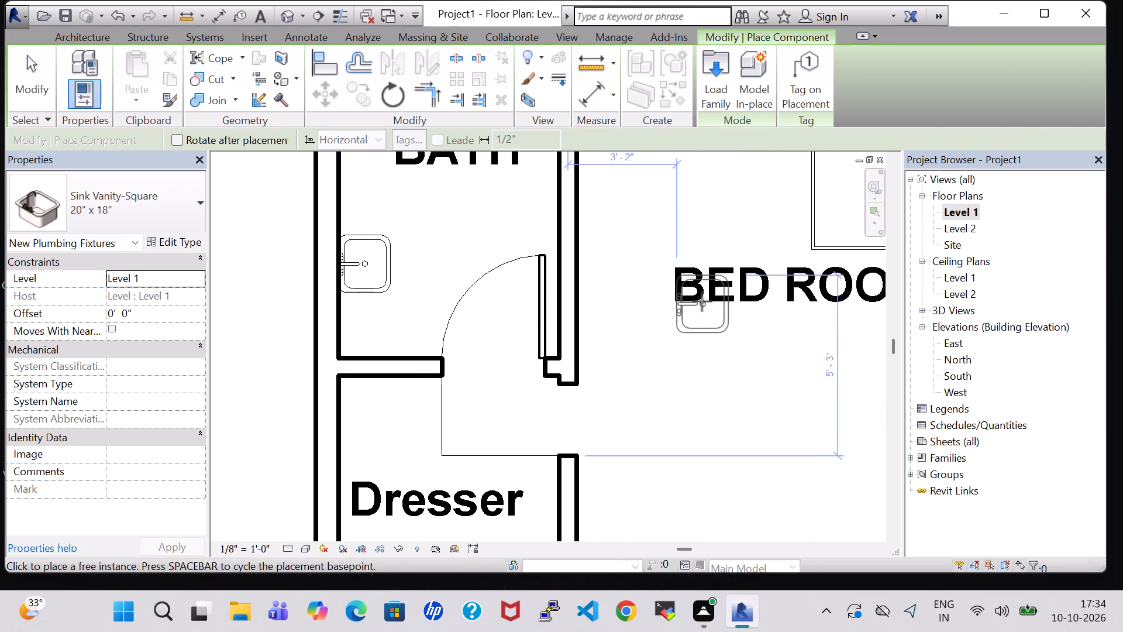
key("Escape")
Place a Sink Vanity-Square near the west partition of the BATH beside the northeast BED ROOM, south of the tub, faucet facing west.
scroll(701, 266, "down", 3)
middle_click_drag(704, 316, 574, 328)
scroll(698, 318, "down", 1)
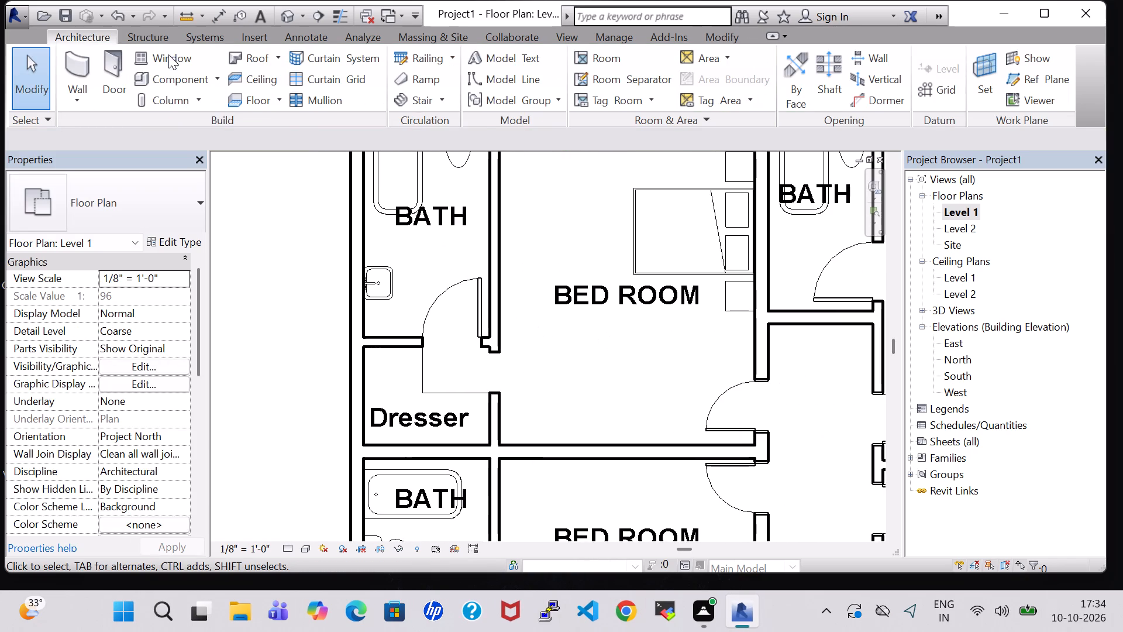
left_click(168, 69)
scroll(677, 237, "down", 3)
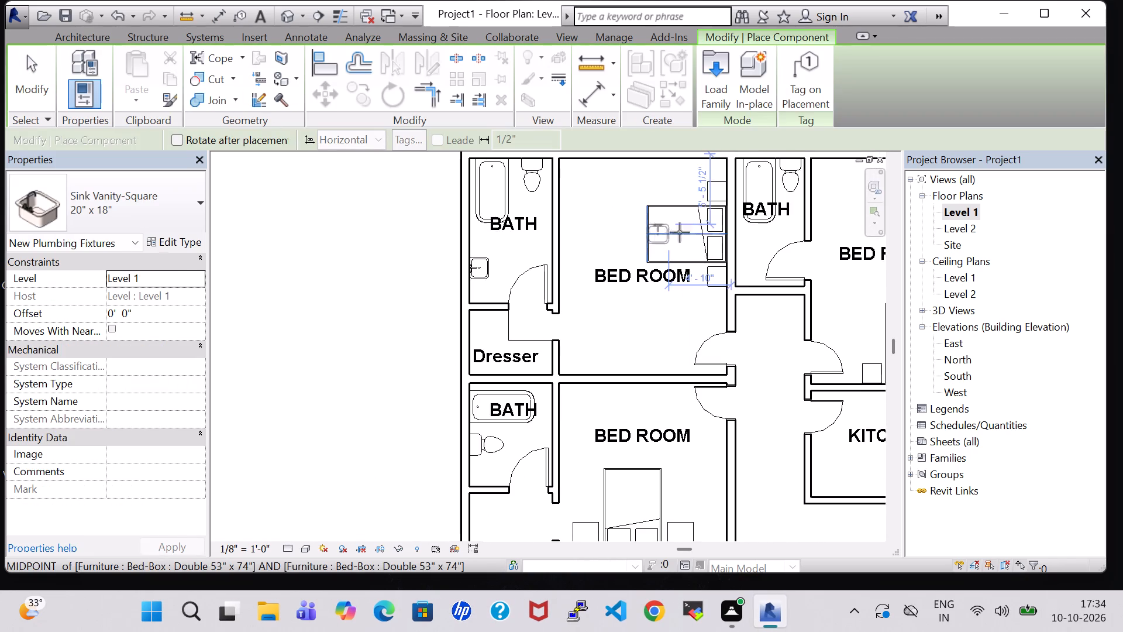
scroll(745, 239, "up", 4)
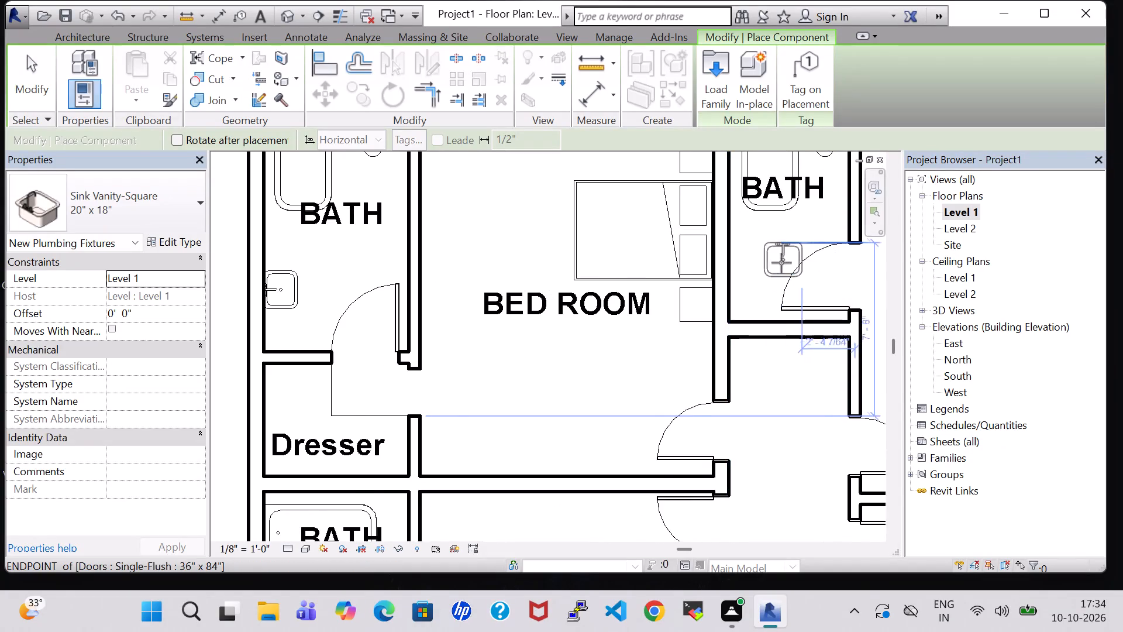
scroll(780, 263, "down", 1)
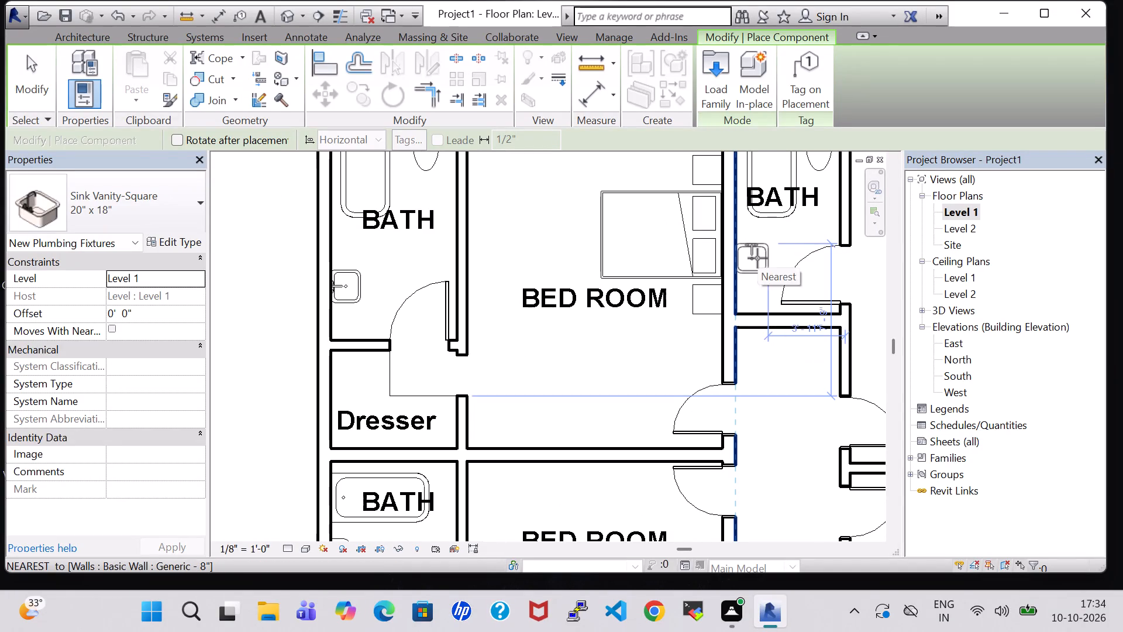
key("space")
scroll(759, 255, "up", 4)
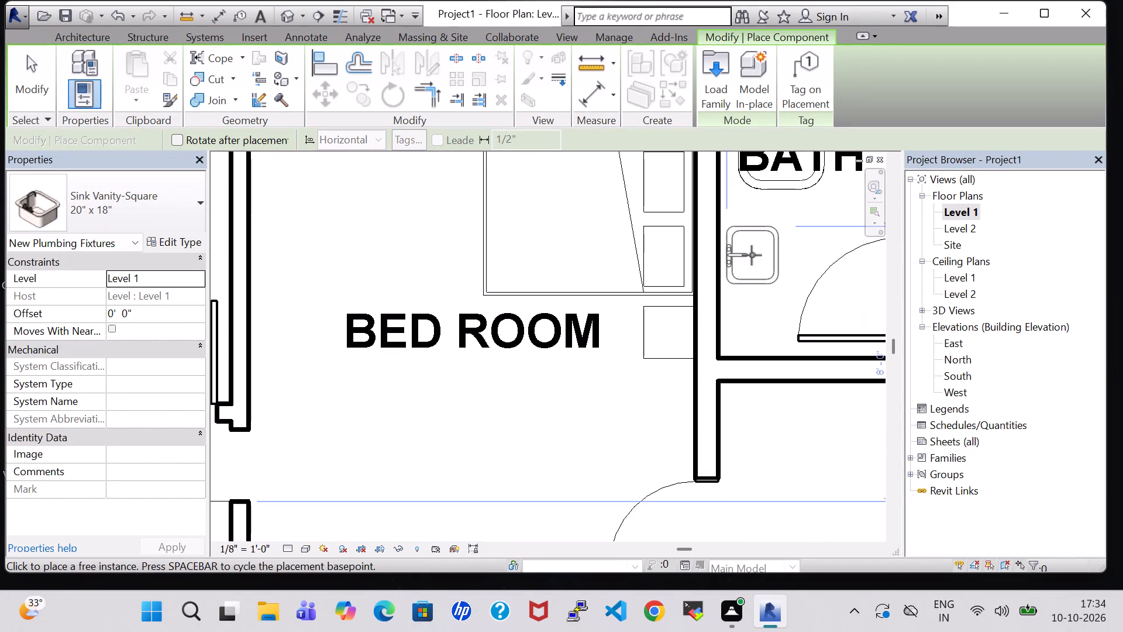
left_click(749, 255)
Place a Sink Vanity-Square near the south partition of the BATH below Dresser, faucet facing south, about 1'-1" from the west wall.
scroll(757, 280, "down", 7)
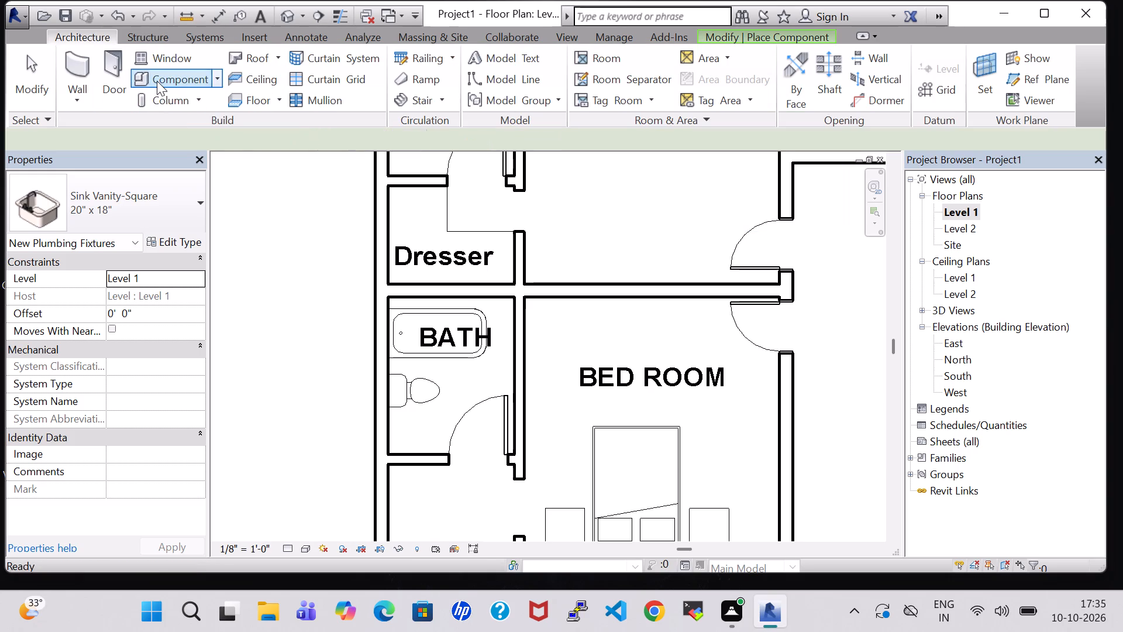
scroll(435, 371, "up", 4)
key("space")
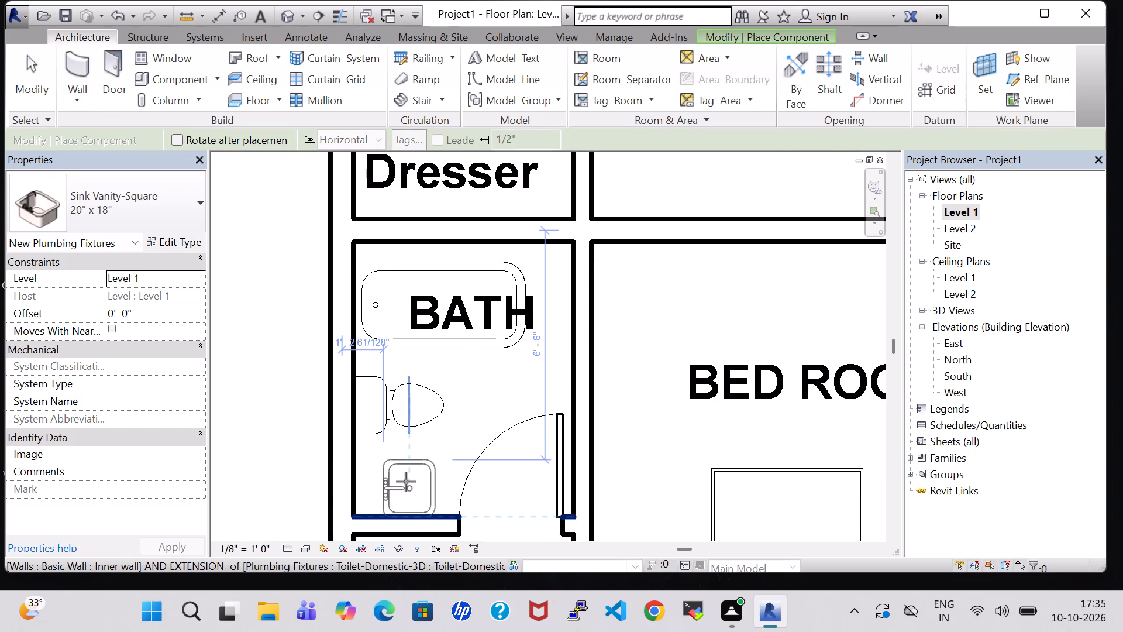
key("space")
key("space")
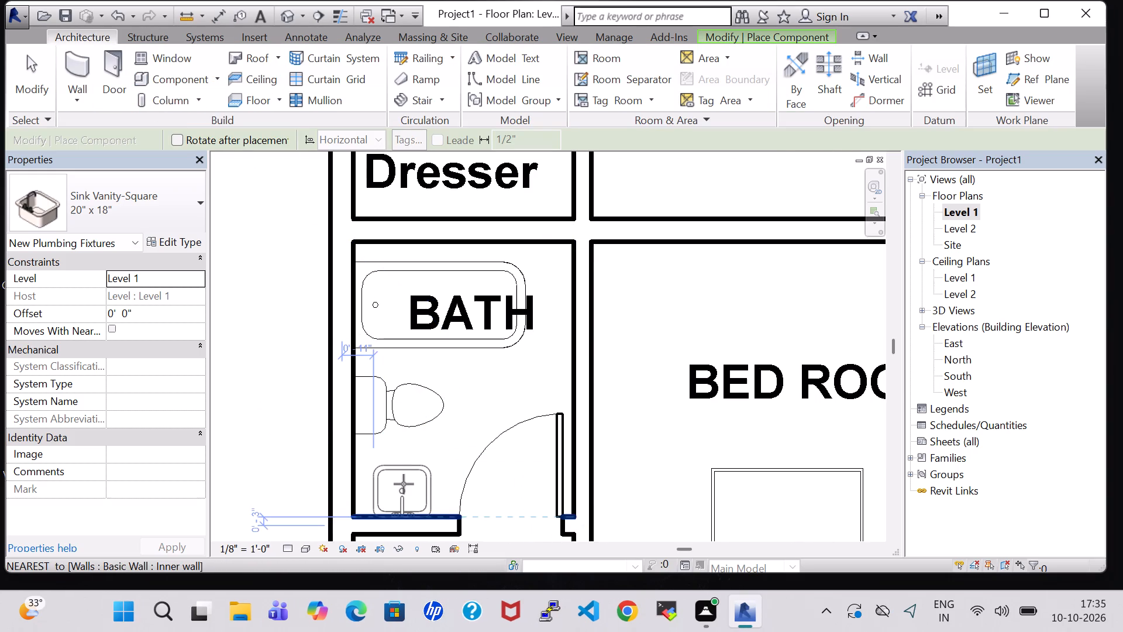
scroll(404, 483, "up", 5)
middle_click_drag(406, 481, 428, 349)
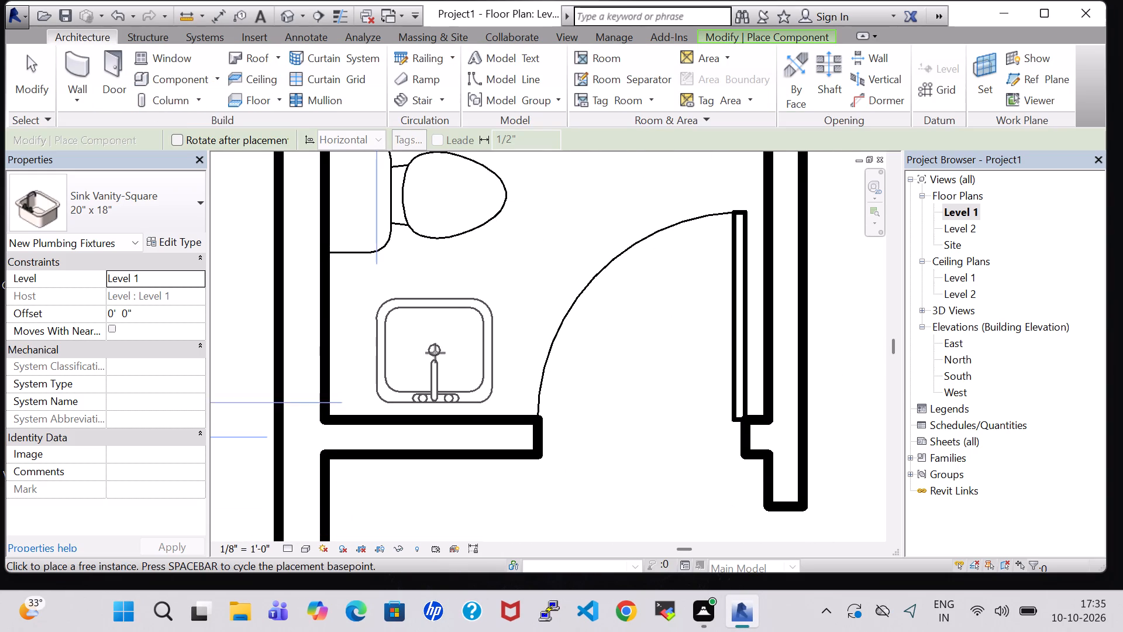
left_click(432, 356)
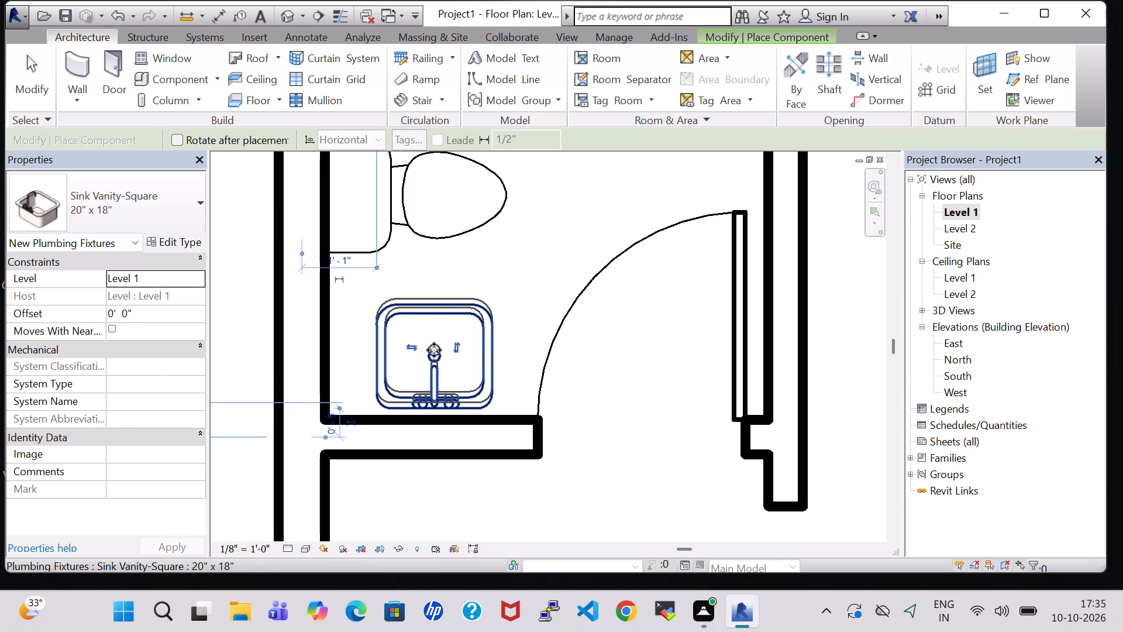
key("Escape")
key("Escape")
Nudge the sink in the BATH below Dresser south until it sits against the south partition.
left_click(439, 318)
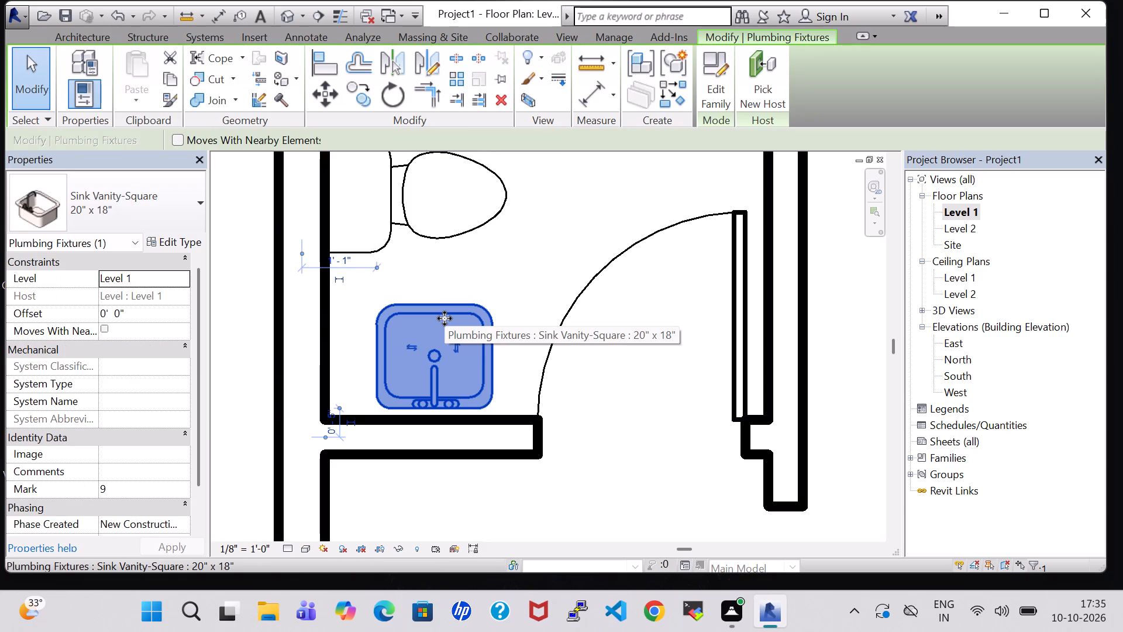
key("Down")
key("Down")
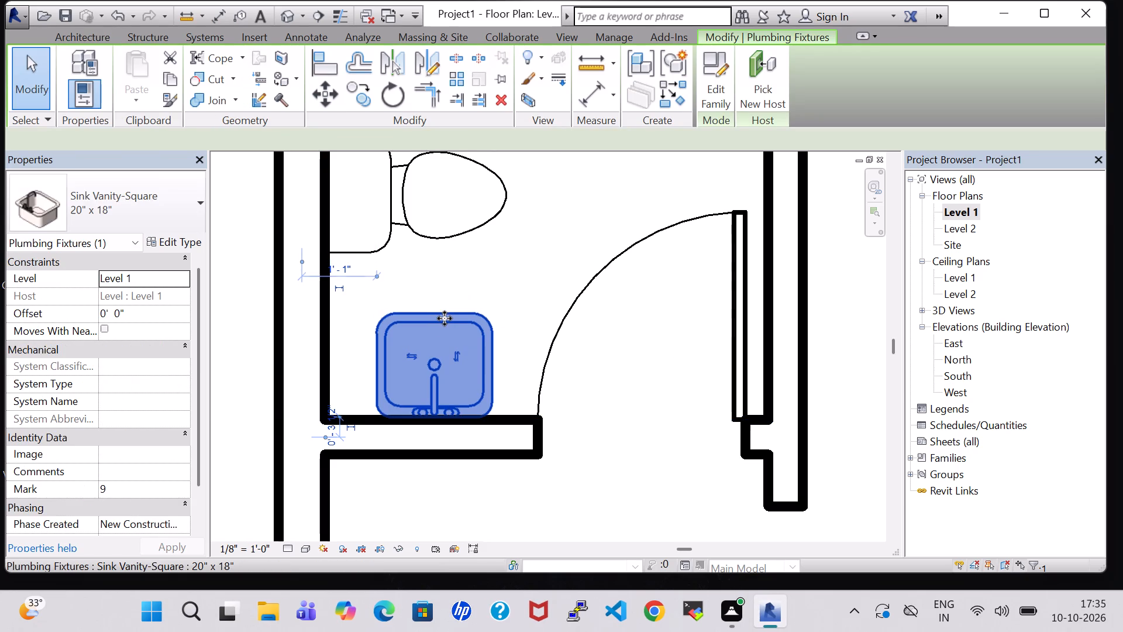
key("Up")
key("Down")
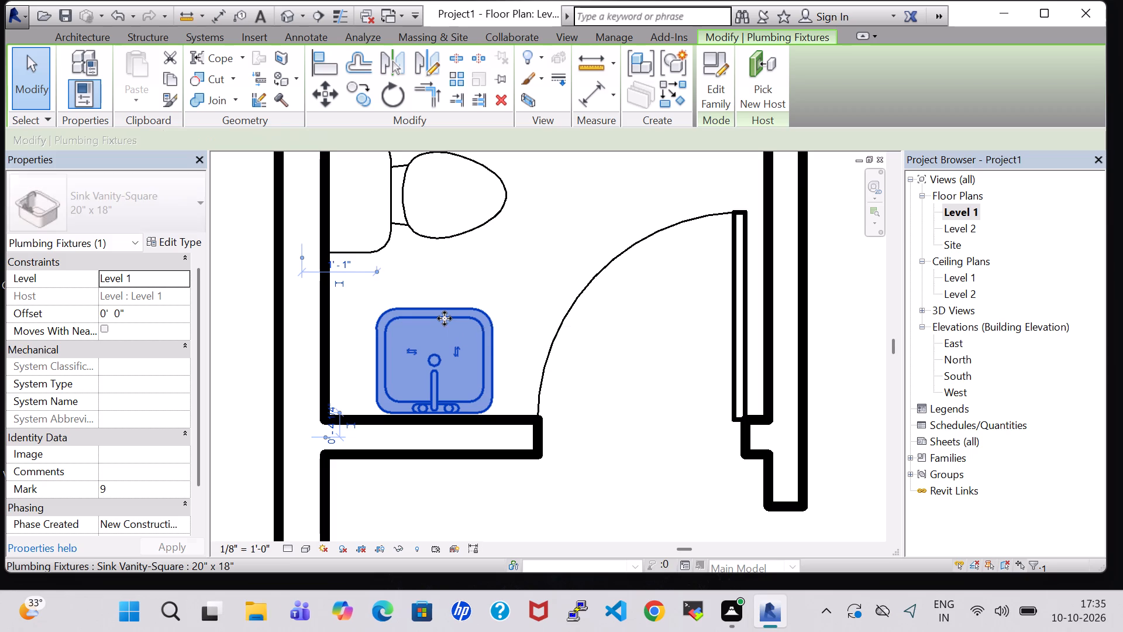
left_click(231, 344)
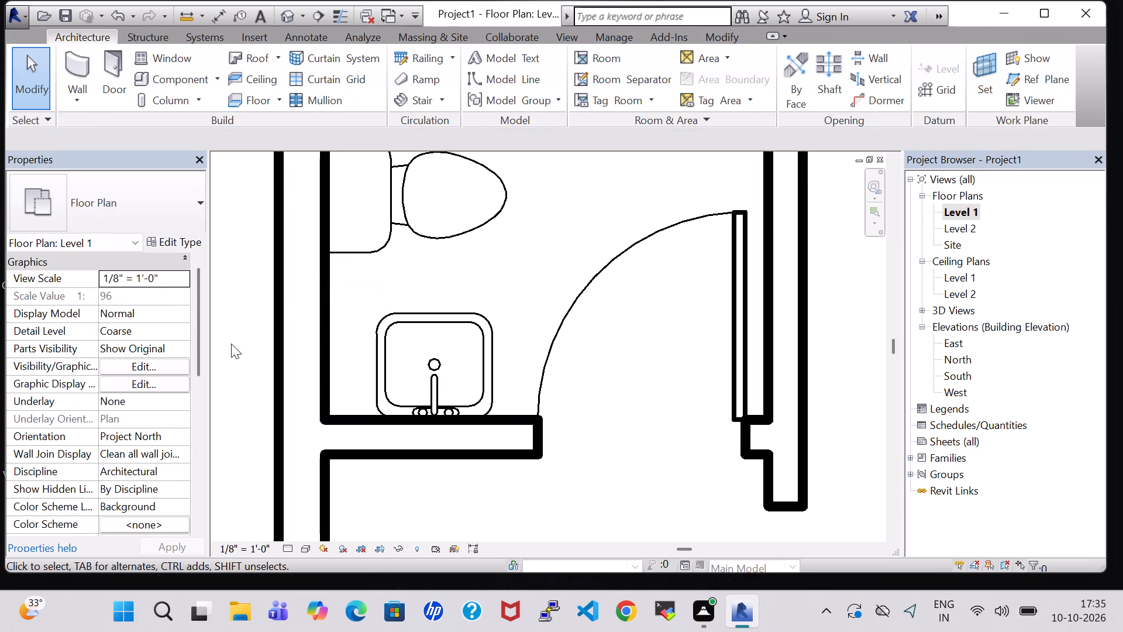
Set the Offset of the sink in the BATH below Dresser to 3' 0".
left_click(447, 318)
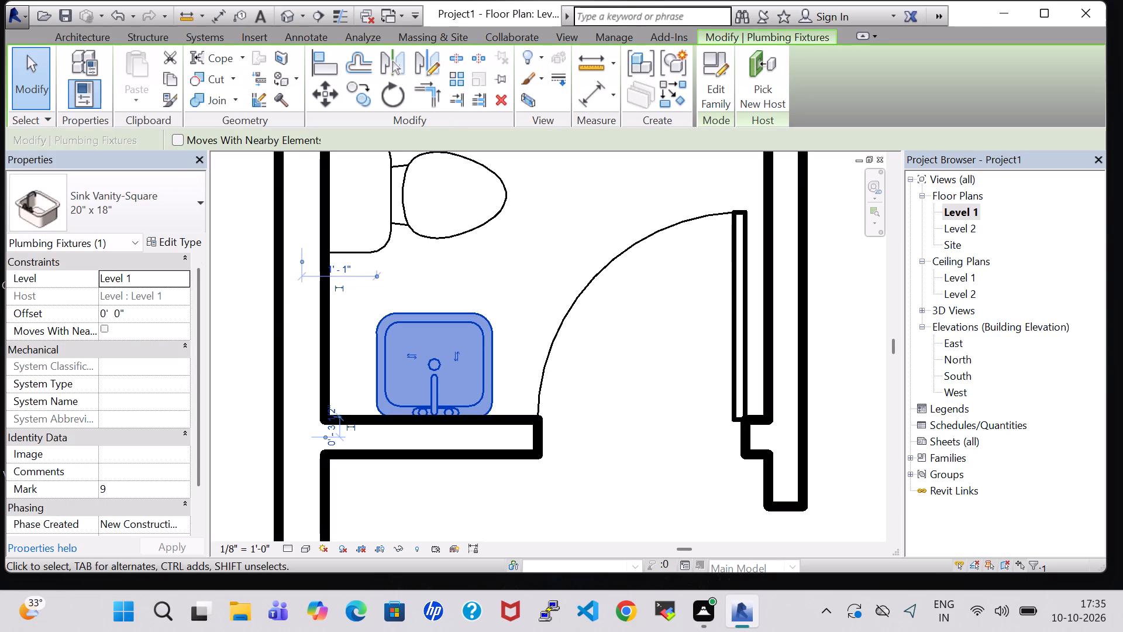
left_click(104, 317)
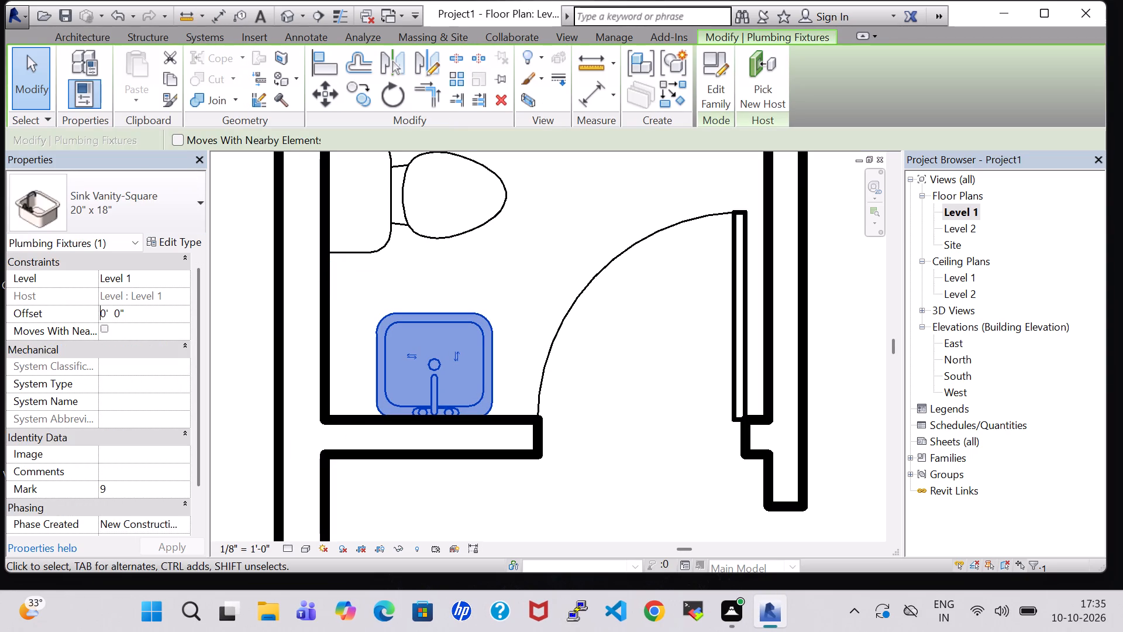
key("Right")
key("BackSpace")
key("3")
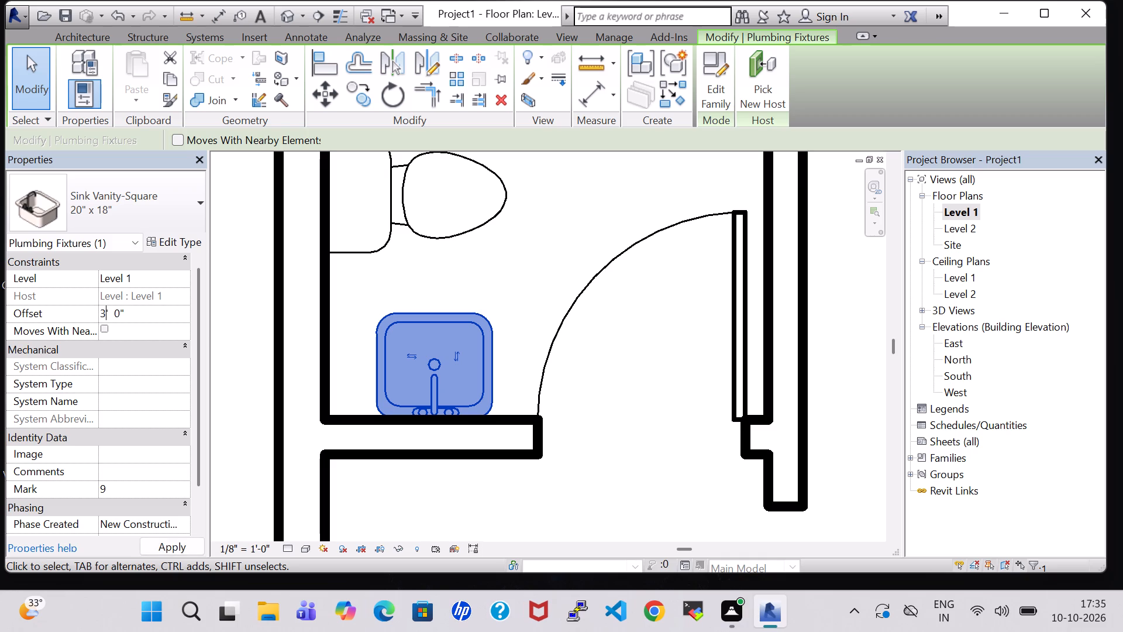
key("Return")
Set the Offset of the sink in the BATH above Dresser to 3' 0".
scroll(230, 266, "up", 1)
scroll(476, 236, "down", 6)
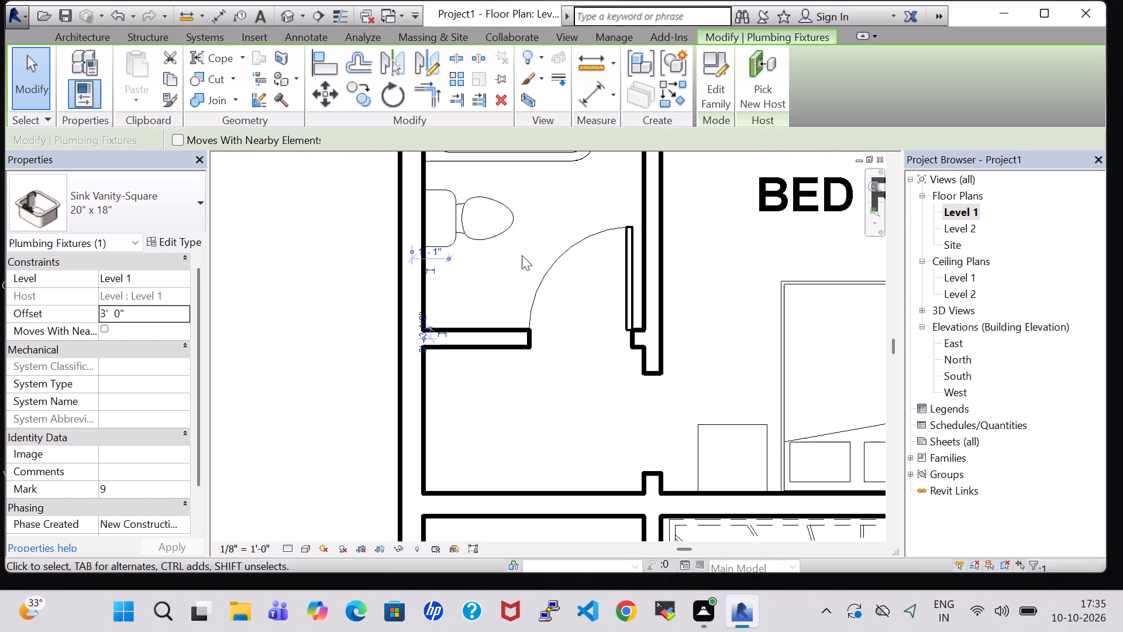
middle_click_drag(548, 205, 542, 322)
middle_click_drag(705, 225, 657, 279)
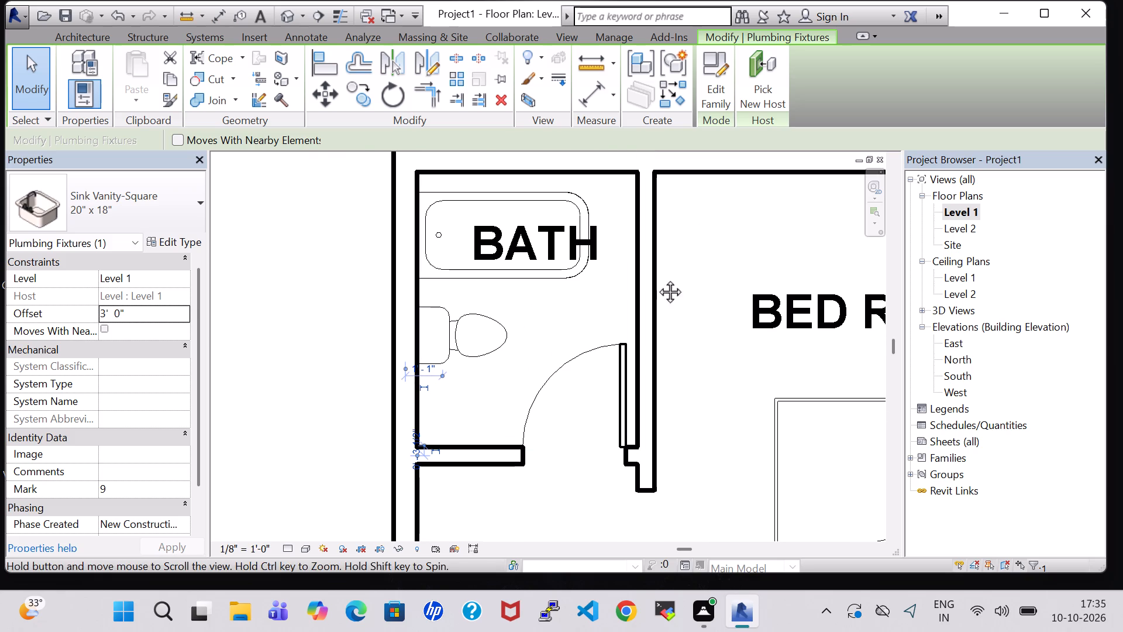
middle_click_drag(657, 279, 608, 413)
scroll(600, 342, "down", 2)
middle_click_drag(609, 203, 601, 419)
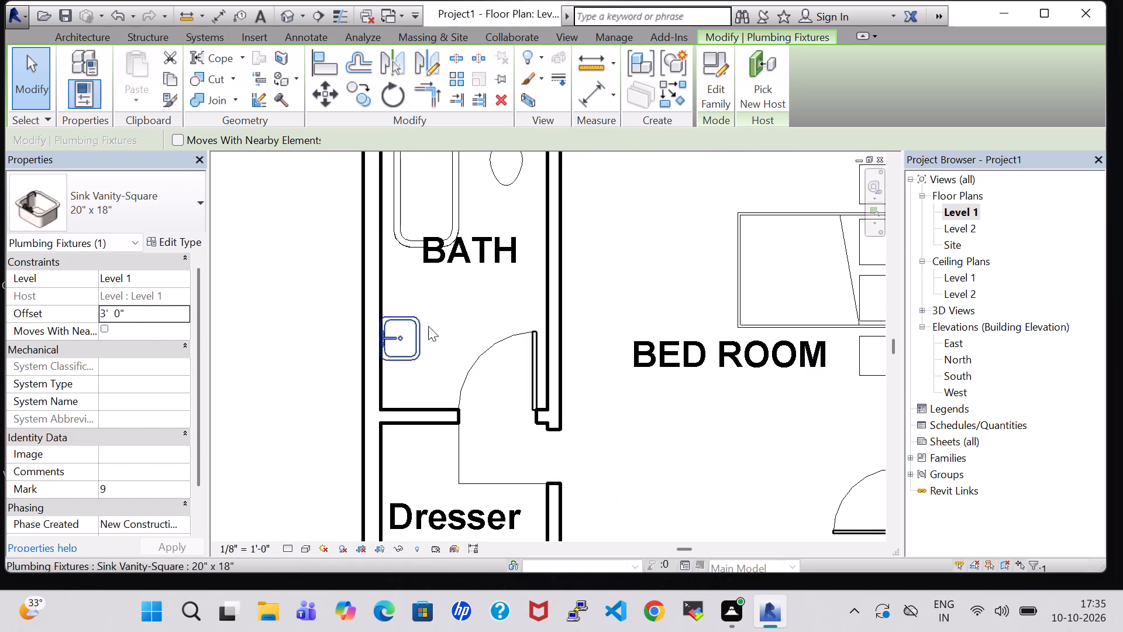
left_click(407, 321)
left_click(107, 312)
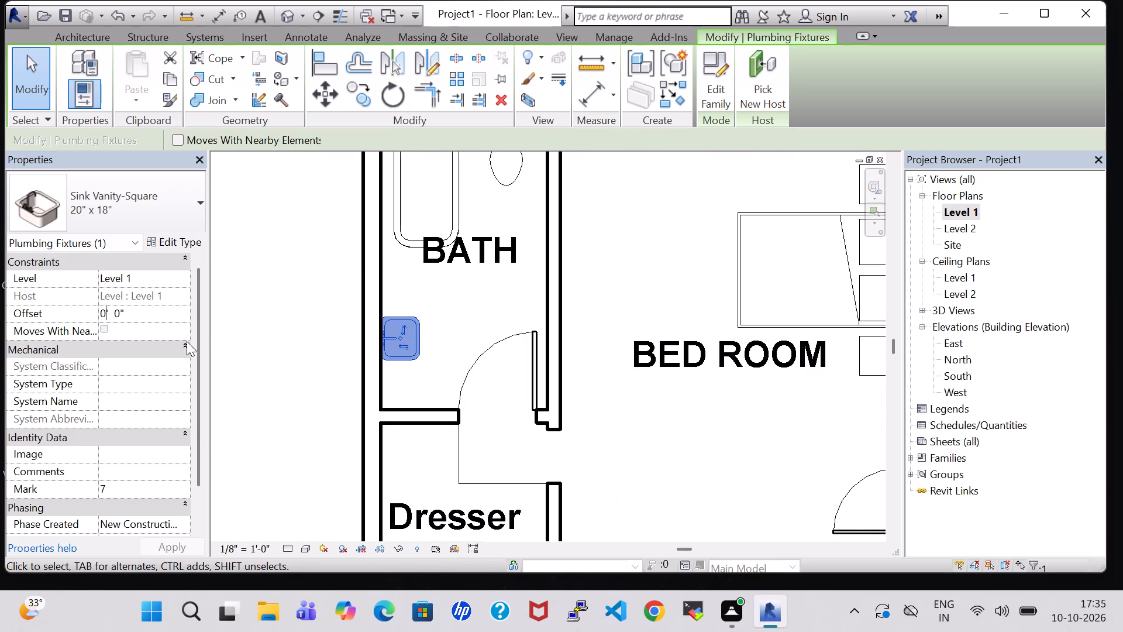
key("BackSpace")
key("3")
key("Return")
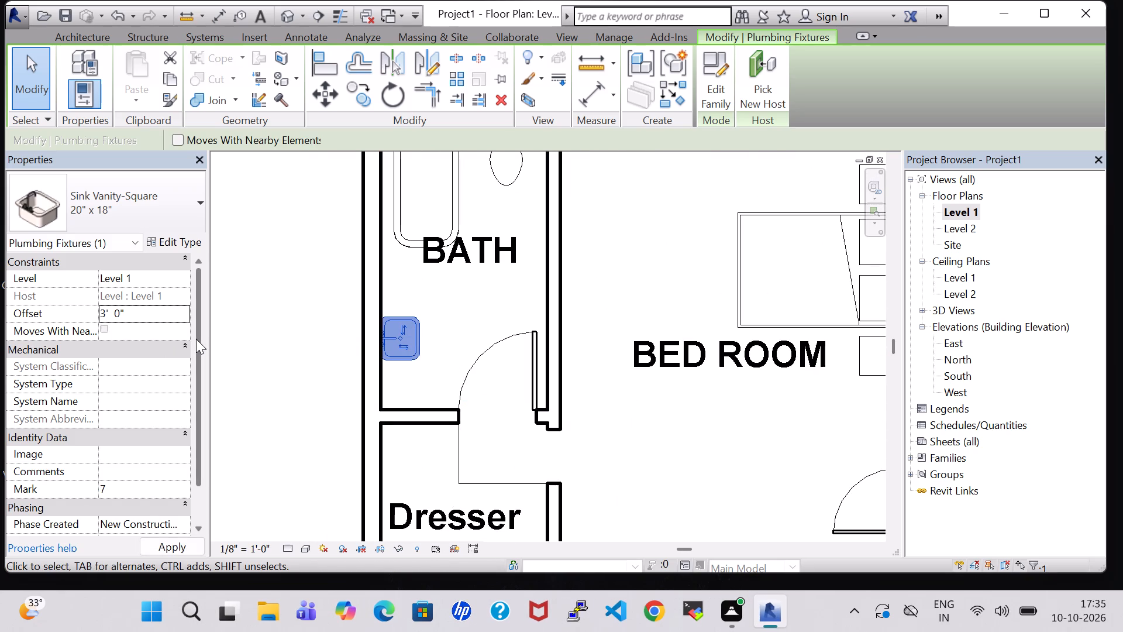
Set the Offset of the sink in the BATH beside the northeast BED ROOM to 3' 0".
scroll(639, 315, "down", 2)
middle_click_drag(626, 313, 521, 313)
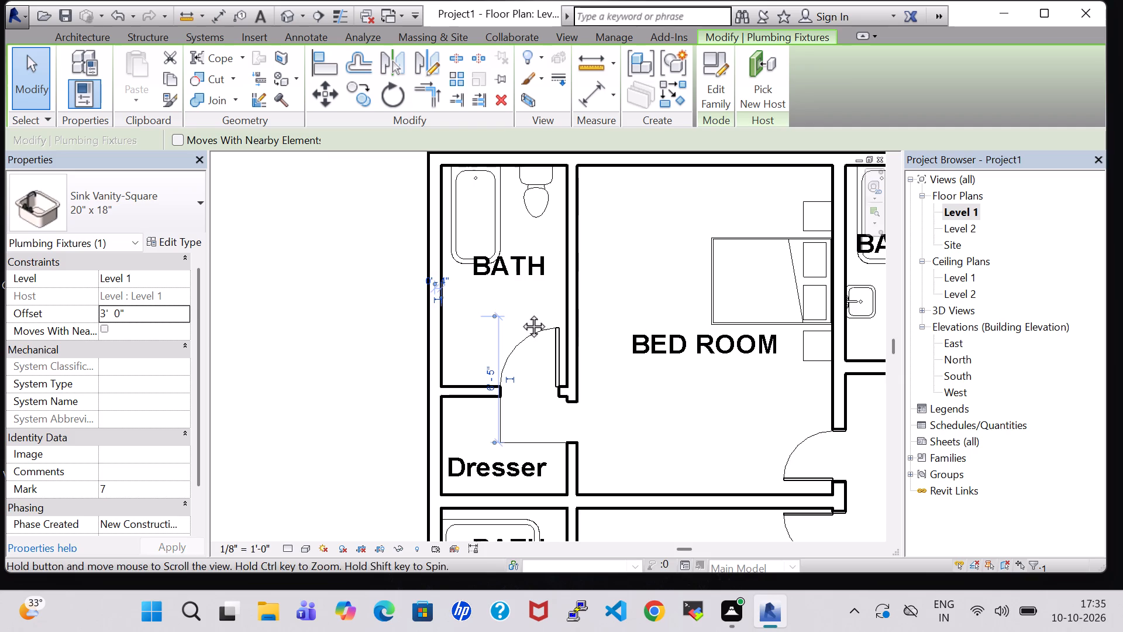
middle_click_drag(521, 313, 411, 312)
left_click(649, 291)
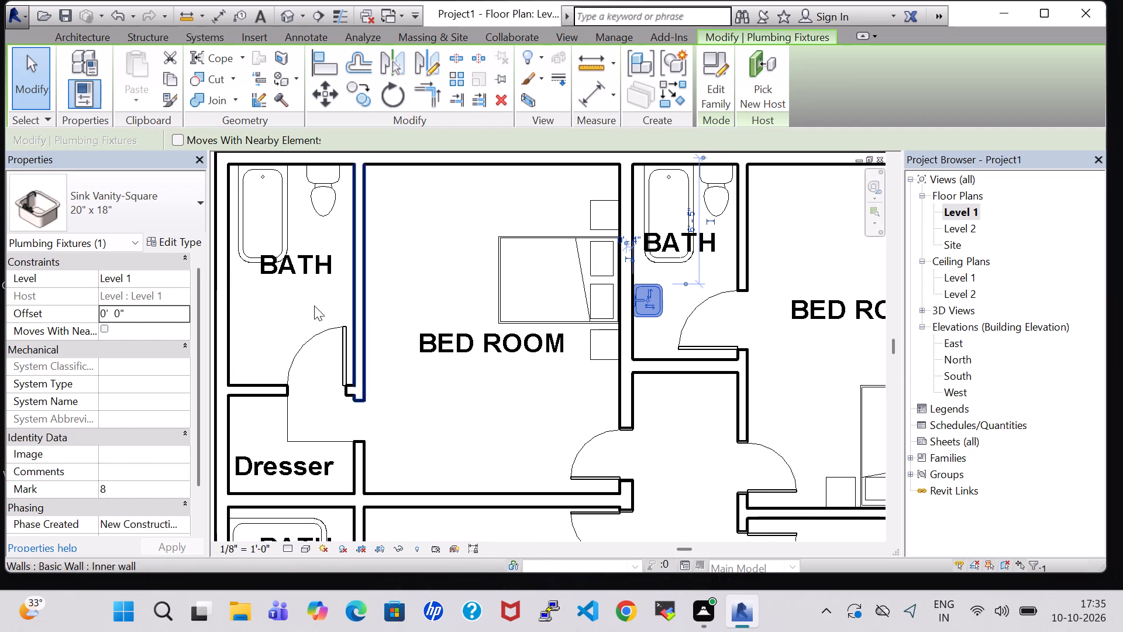
left_click(106, 312)
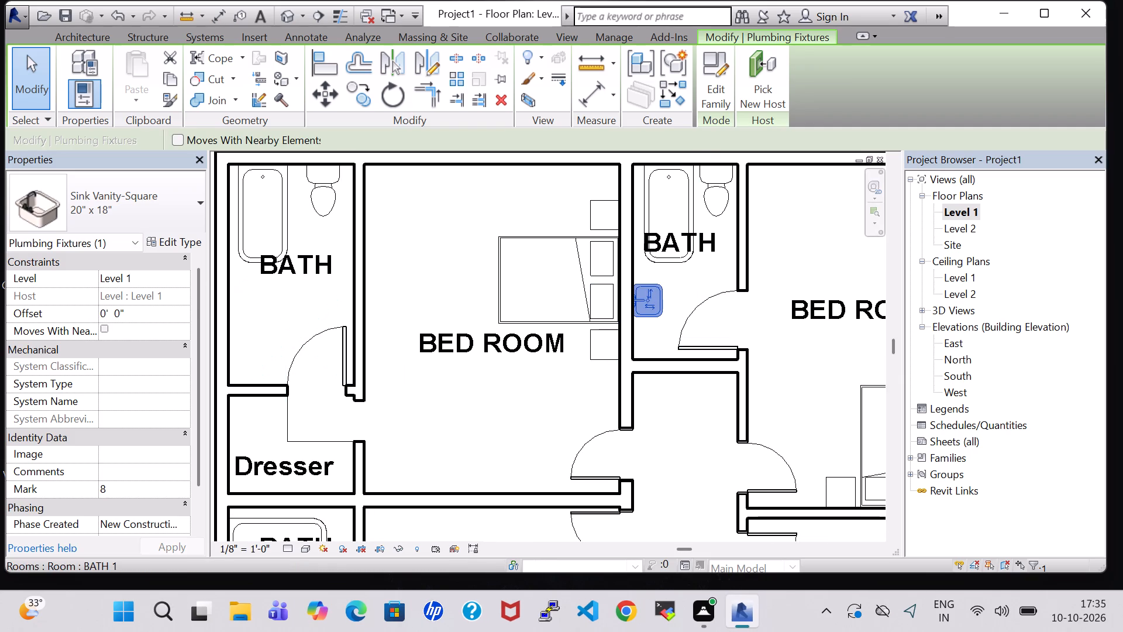
key("BackSpace")
key("3")
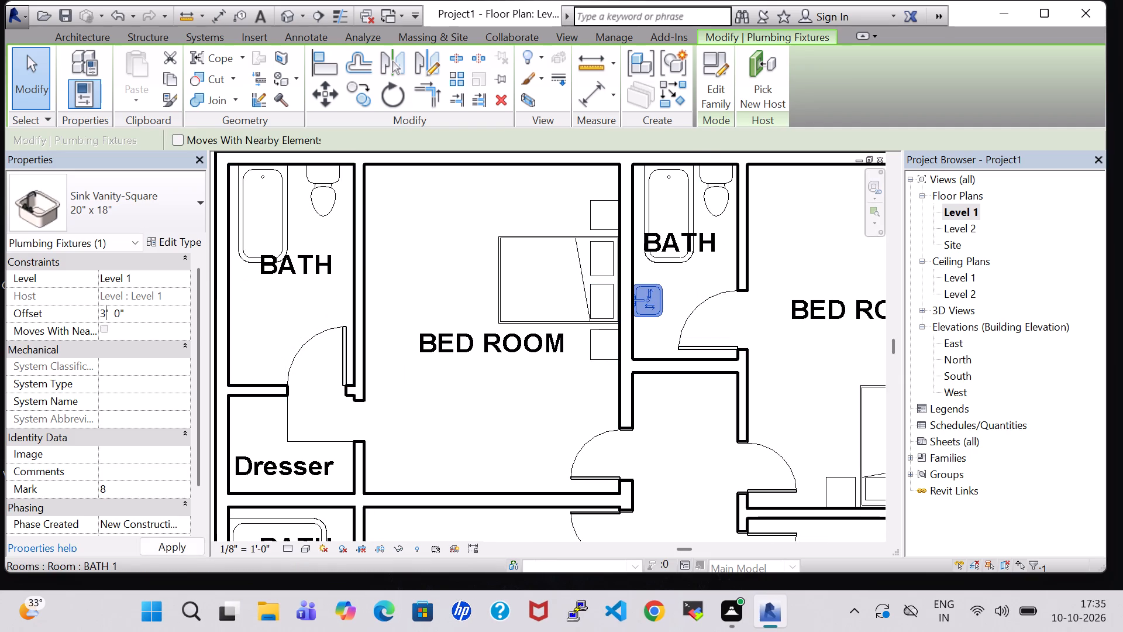
key("Return")
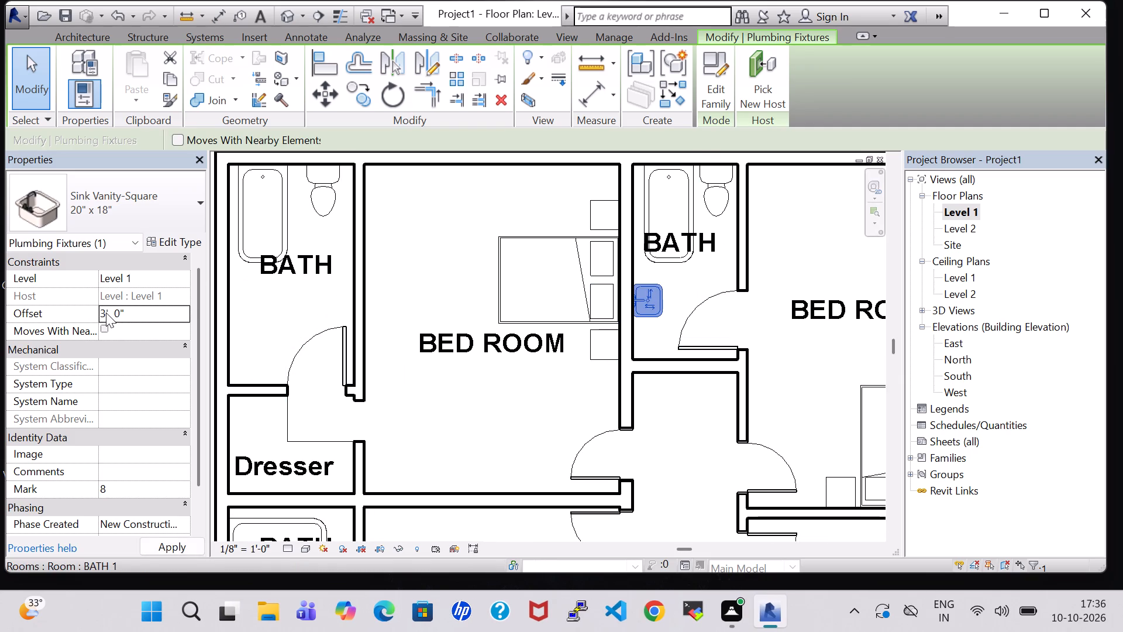
Open the default 3D view and examine the house's rooms, stair, furniture and bathroom fixtures from several angles.
scroll(574, 260, "down", 1)
scroll(531, 303, "down", 2)
scroll(612, 303, "down", 1)
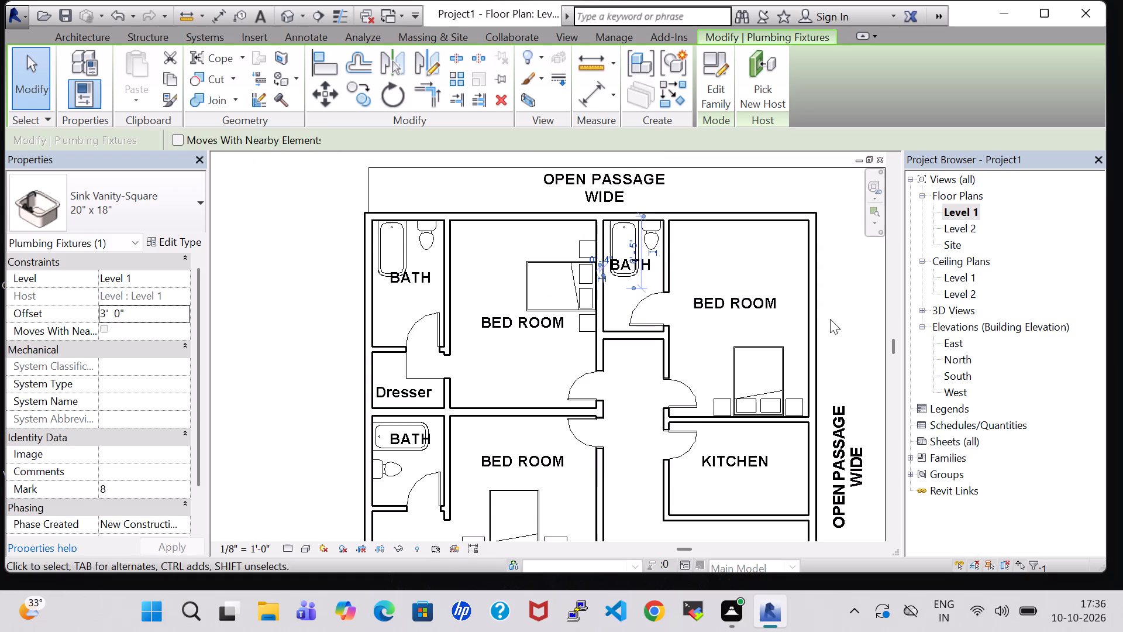
middle_click_drag(830, 319, 794, 233)
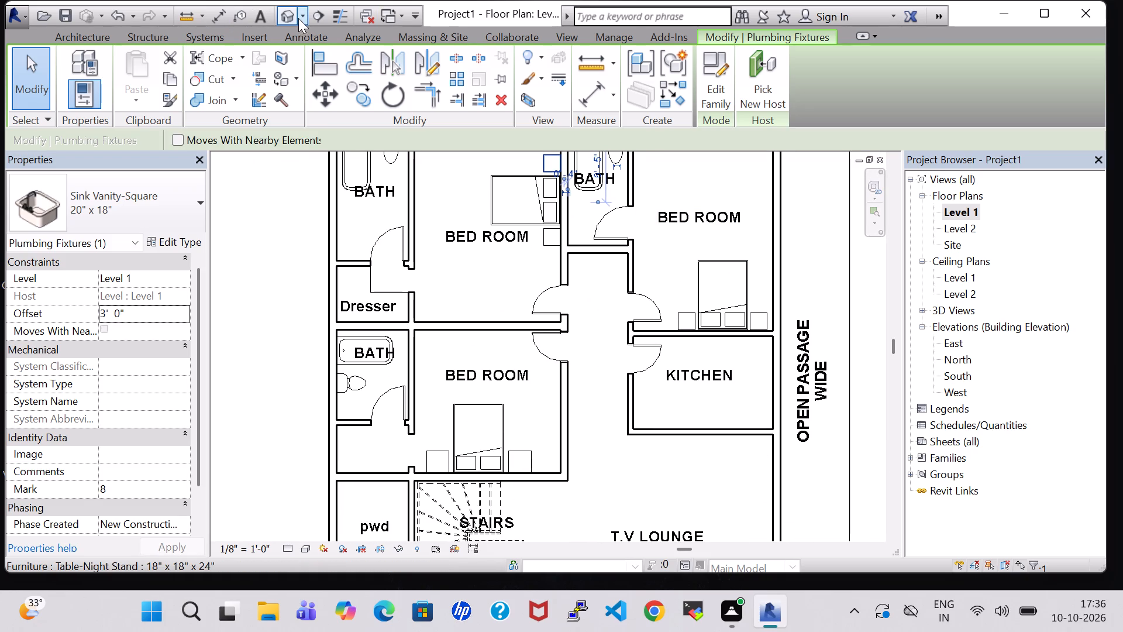
left_click(290, 18)
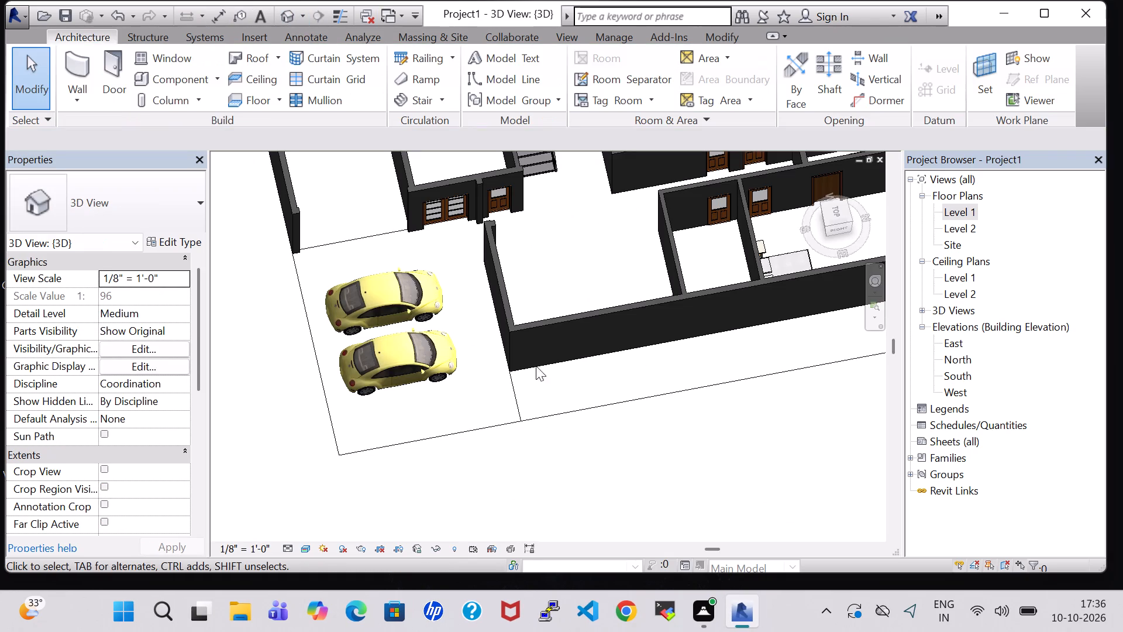
scroll(557, 466, "down", 3)
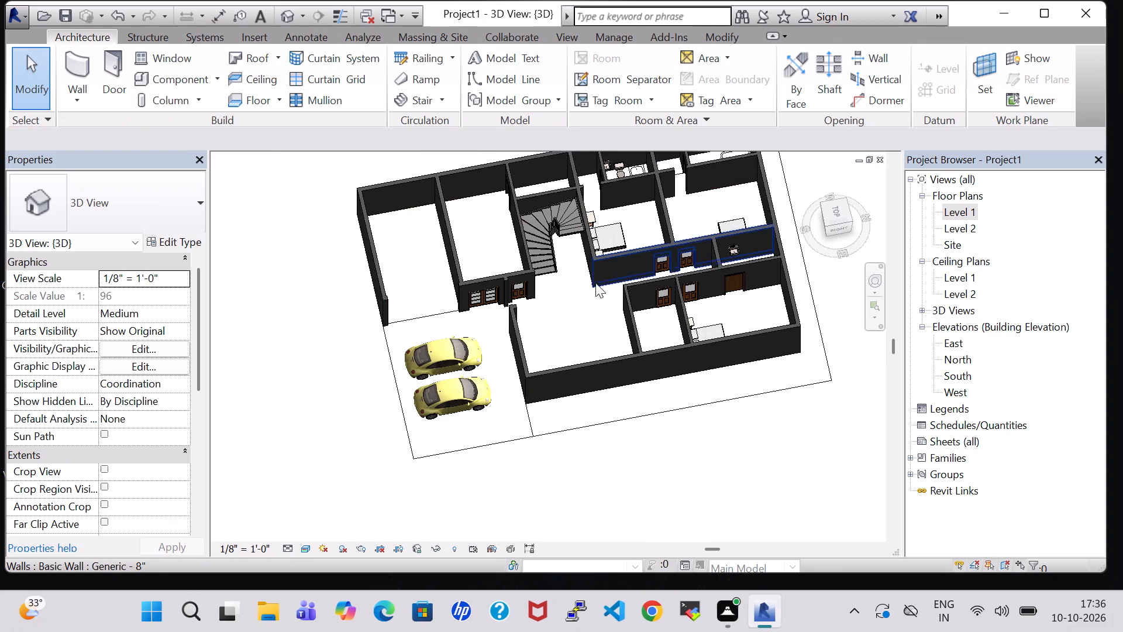
scroll(600, 269, "up", 2)
middle_click_drag(781, 482, 563, 455, "shift")
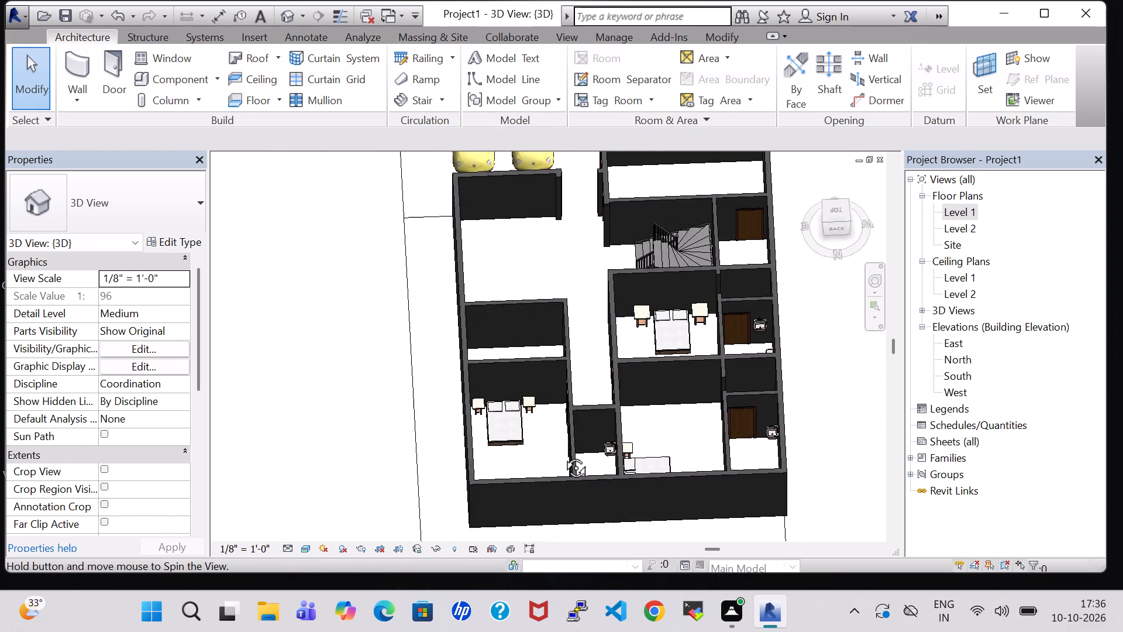
middle_click_drag(563, 455, 563, 454, "shift")
scroll(676, 403, "up", 5, "shift")
scroll(588, 343, "up", 3)
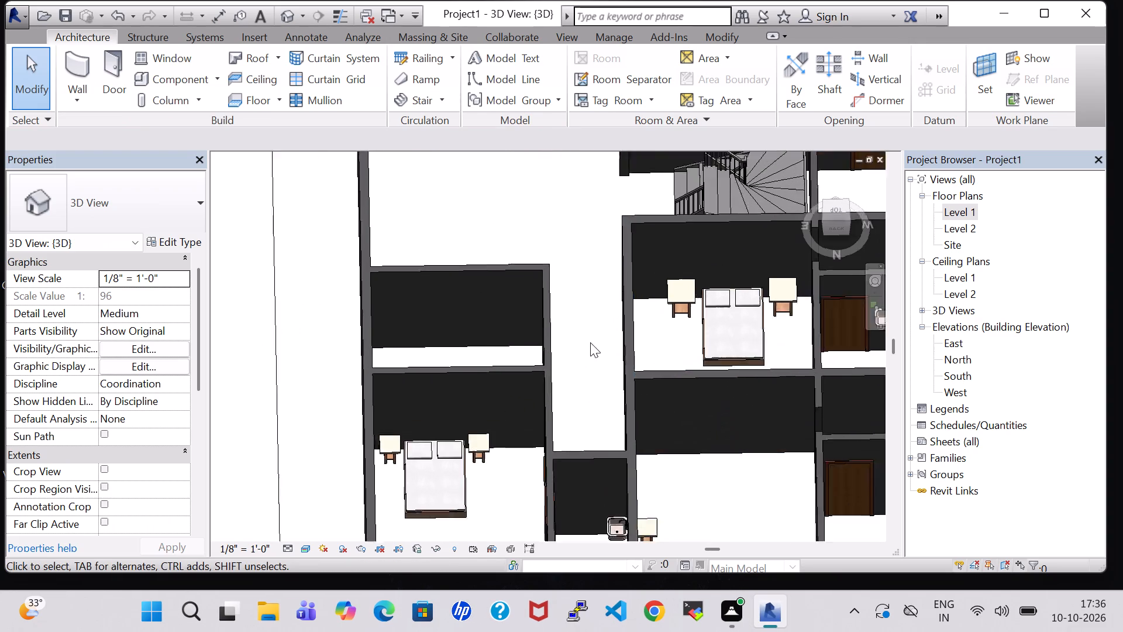
scroll(590, 342, "up", 3)
middle_click_drag(592, 342, 685, 326, "shift")
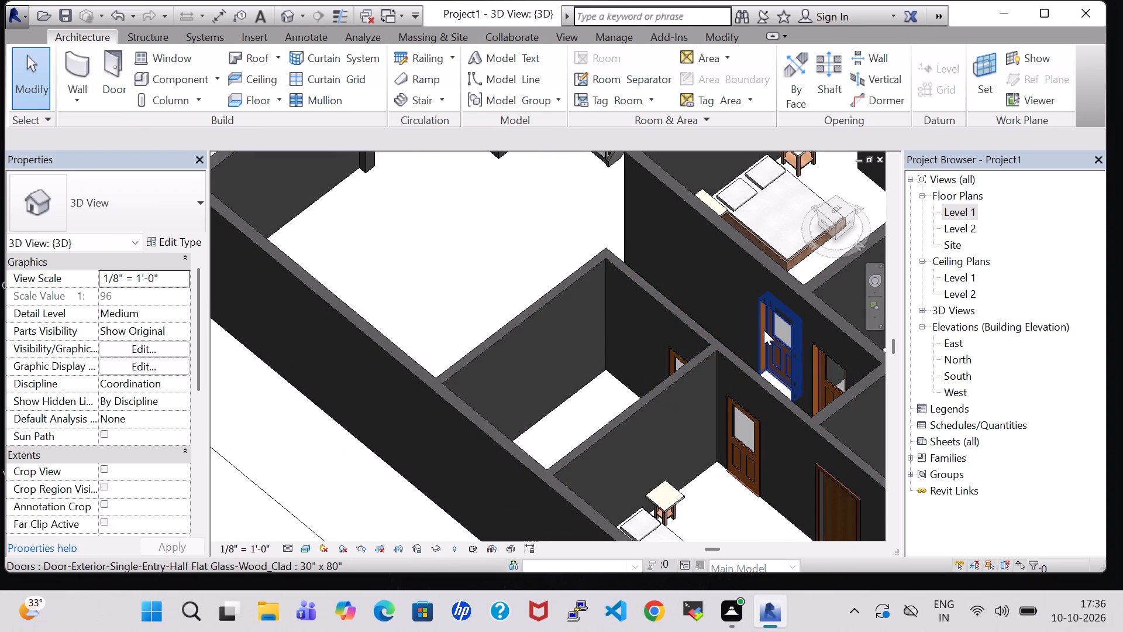
middle_click_drag(736, 322, 634, 405, "shift")
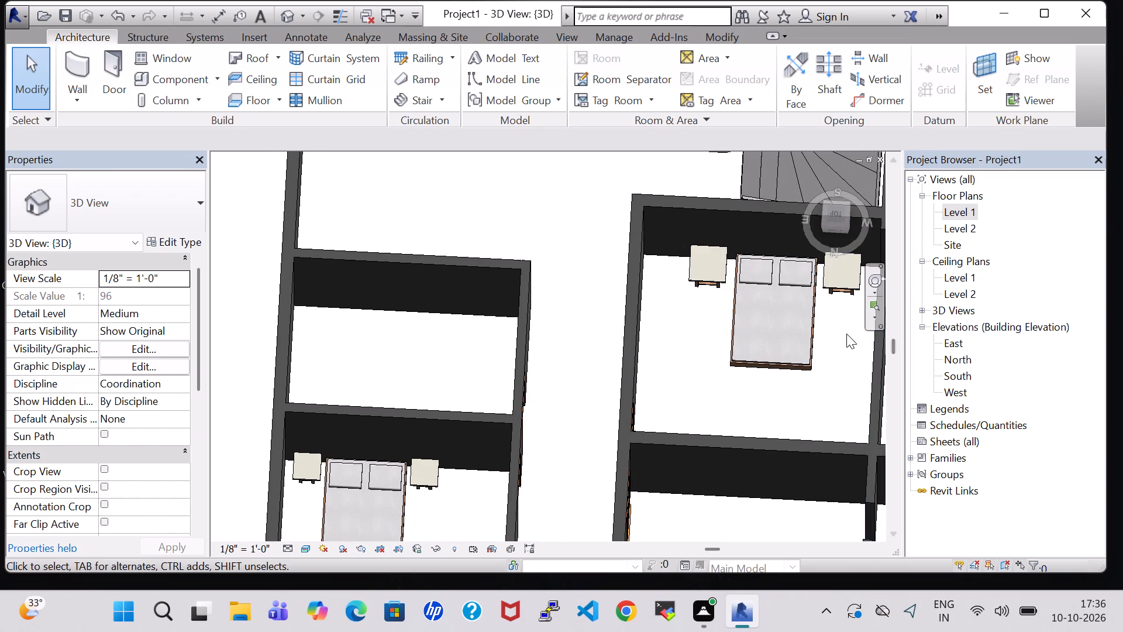
scroll(835, 355, "up", 1, "shift")
middle_click(835, 355, "shift")
middle_click_drag(746, 383, 853, 342, "shift")
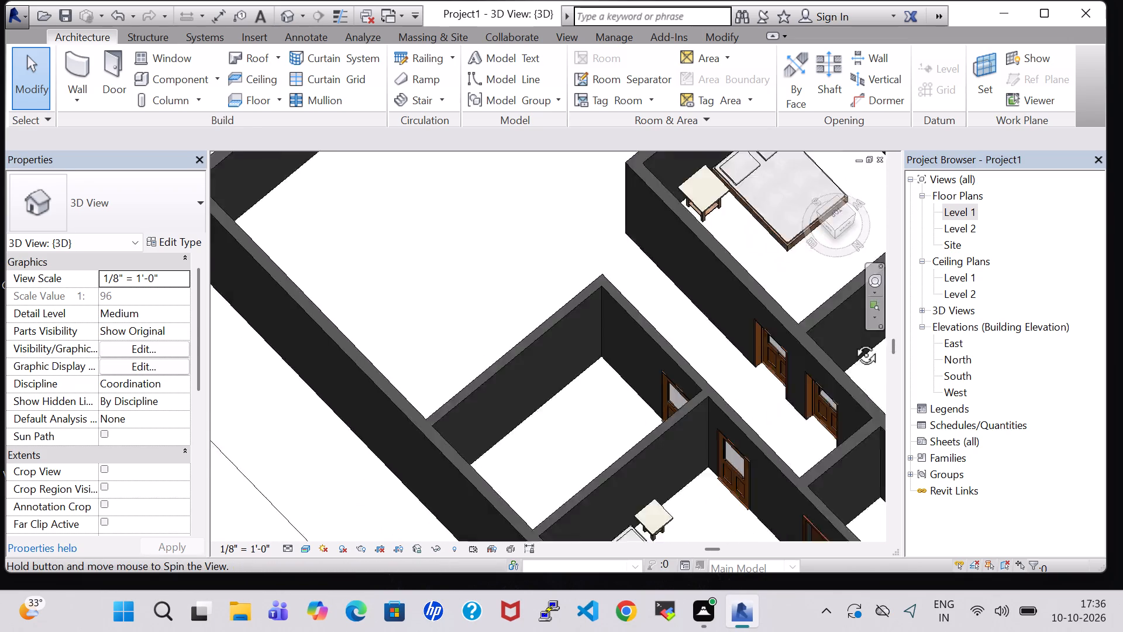
middle_click_drag(853, 342, 867, 293, "shift")
middle_click_drag(560, 243, 466, 394)
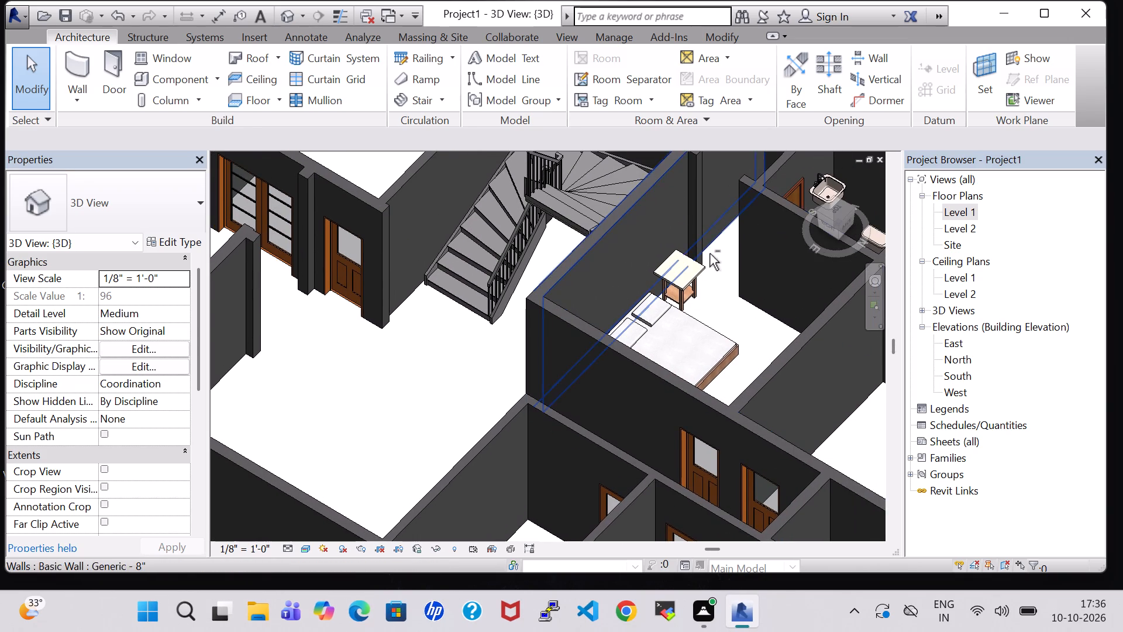
middle_click_drag(711, 253, 746, 219, "shift")
middle_click_drag(652, 221, 718, 242, "shift")
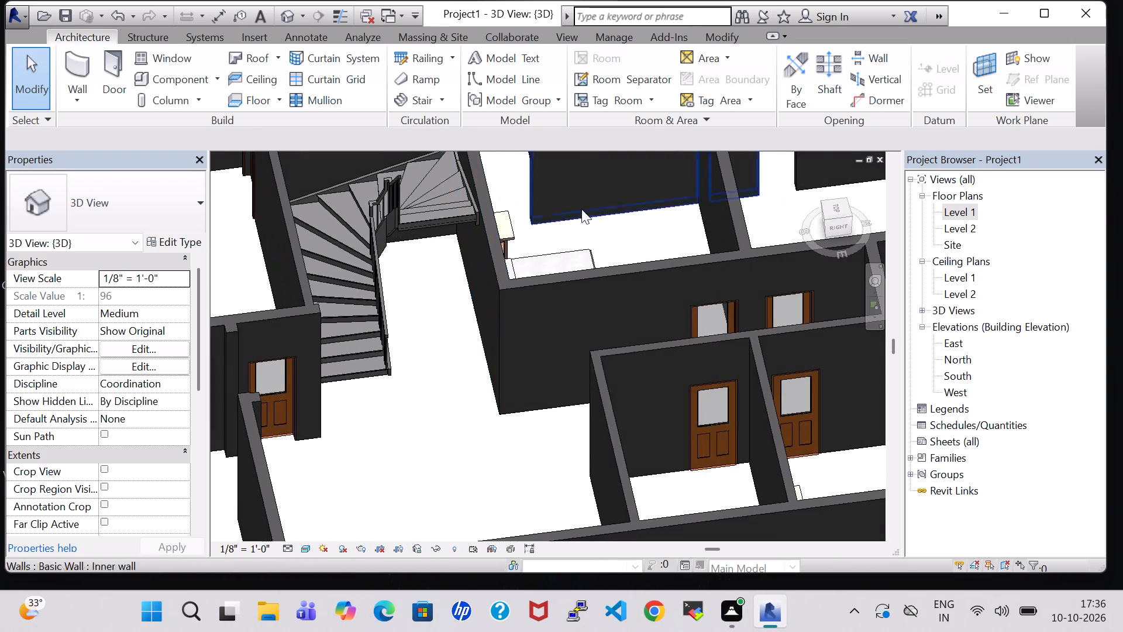
middle_click_drag(559, 212, 687, 318)
middle_click_drag(635, 281, 671, 310, "shift")
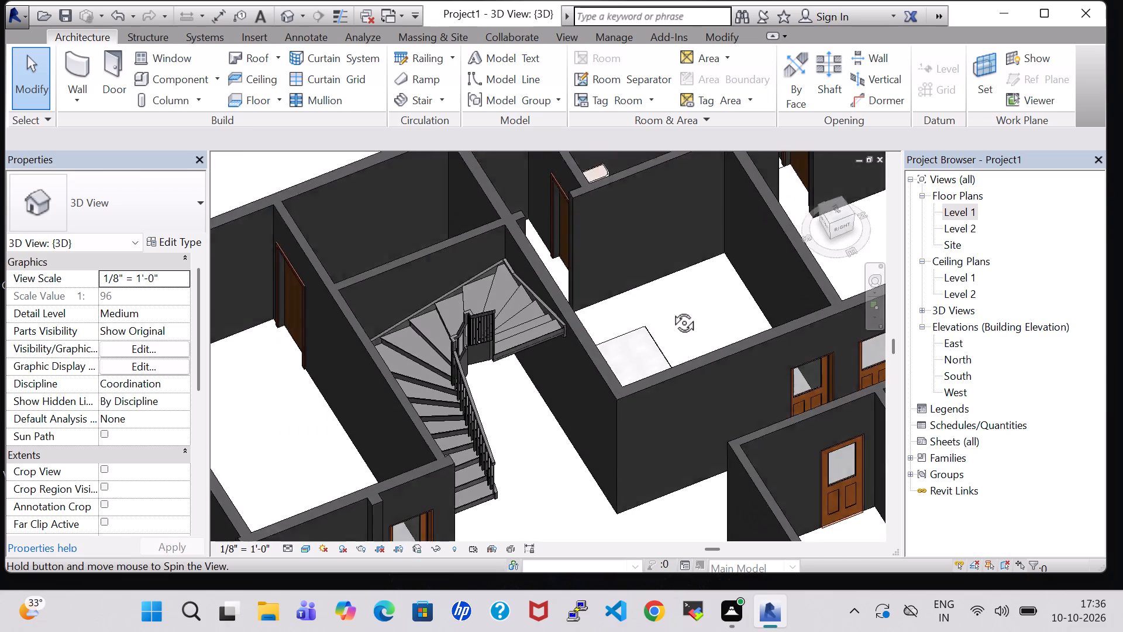
middle_click_drag(671, 310, 671, 336, "shift")
middle_click_drag(672, 269, 684, 377)
middle_click_drag(678, 369, 715, 335, "shift")
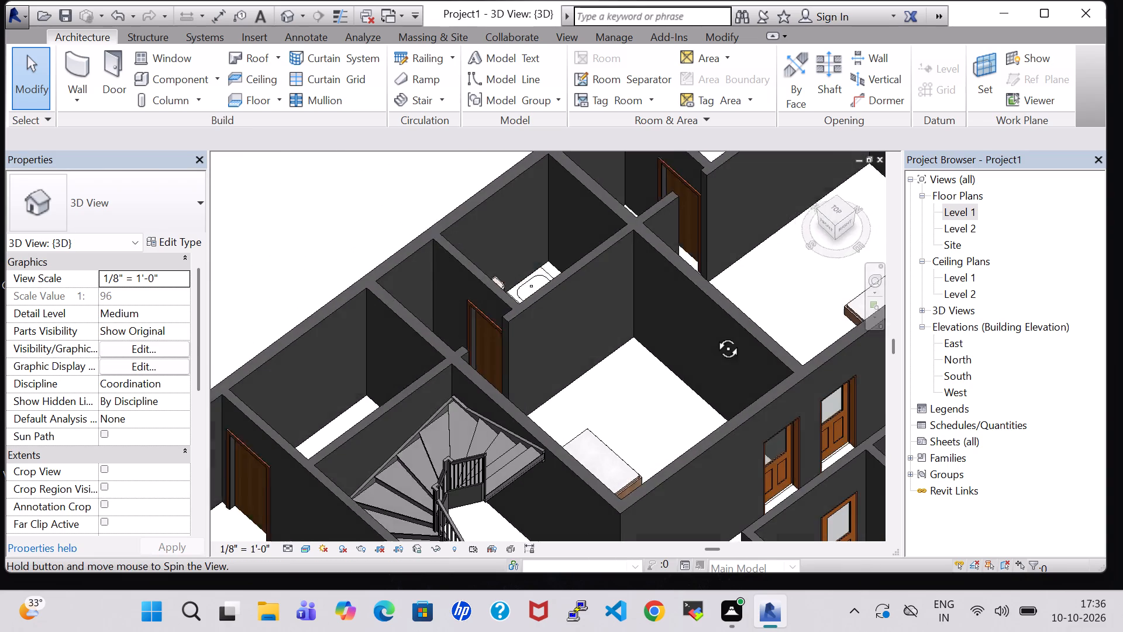
middle_click_drag(715, 335, 721, 329, "shift")
Examine the sink, toilet and tub in the BATH below Dresser up close in 3D, and the neighbouring bedrooms and baths.
scroll(621, 386, "up", 3)
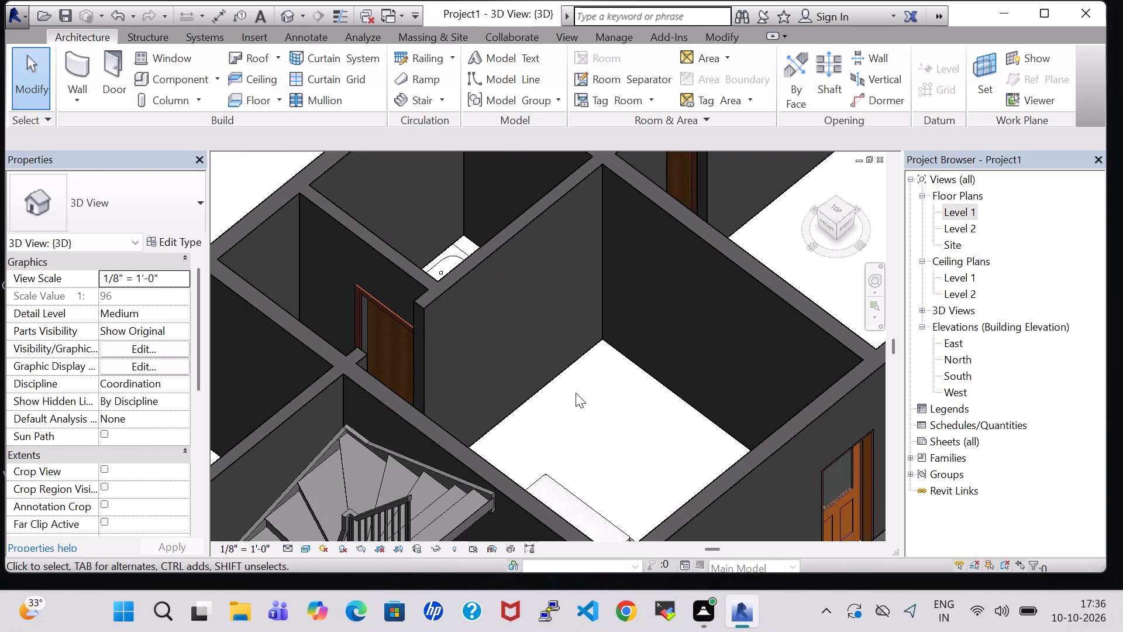
middle_click_drag(576, 393, 639, 360)
scroll(639, 360, "up", 5, "shift")
scroll(618, 360, "up", 5)
middle_click_drag(619, 364, 694, 378)
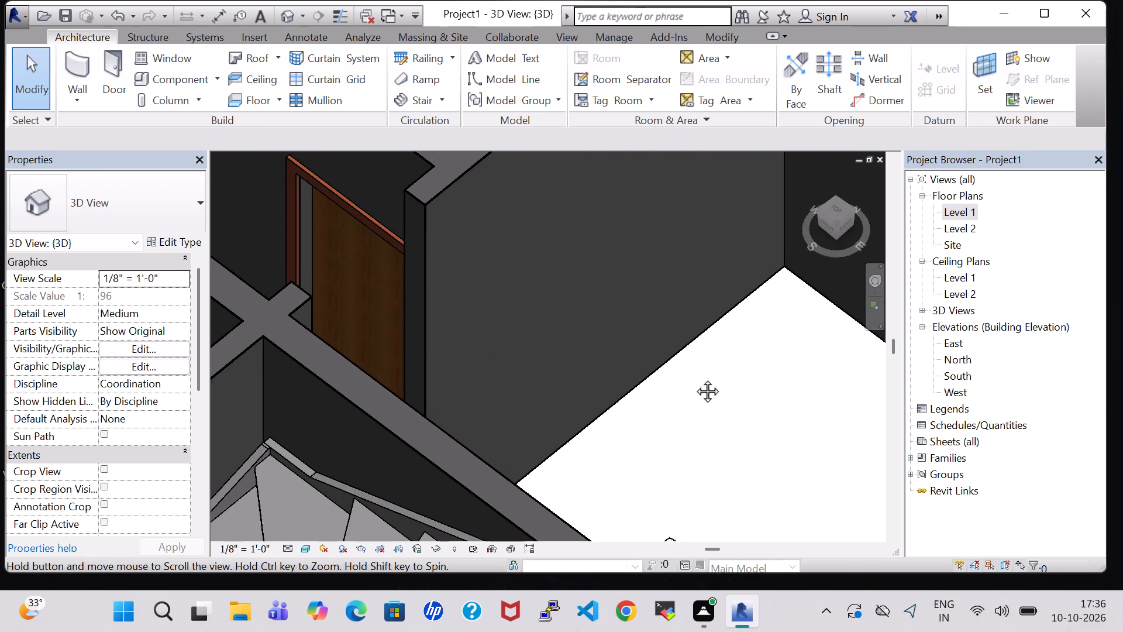
middle_click_drag(694, 378, 697, 378)
middle_click_drag(691, 417, 715, 408, "shift")
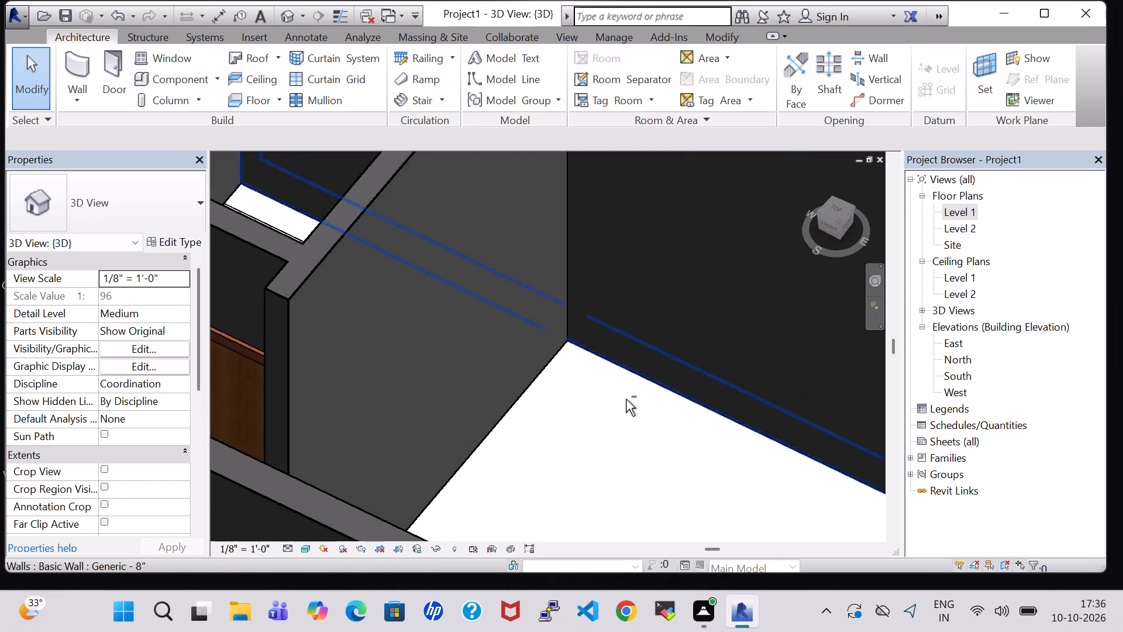
middle_click_drag(588, 414, 801, 307)
scroll(746, 375, "up", 1)
middle_click_drag(746, 375, 786, 348)
middle_click_drag(516, 420, 524, 421)
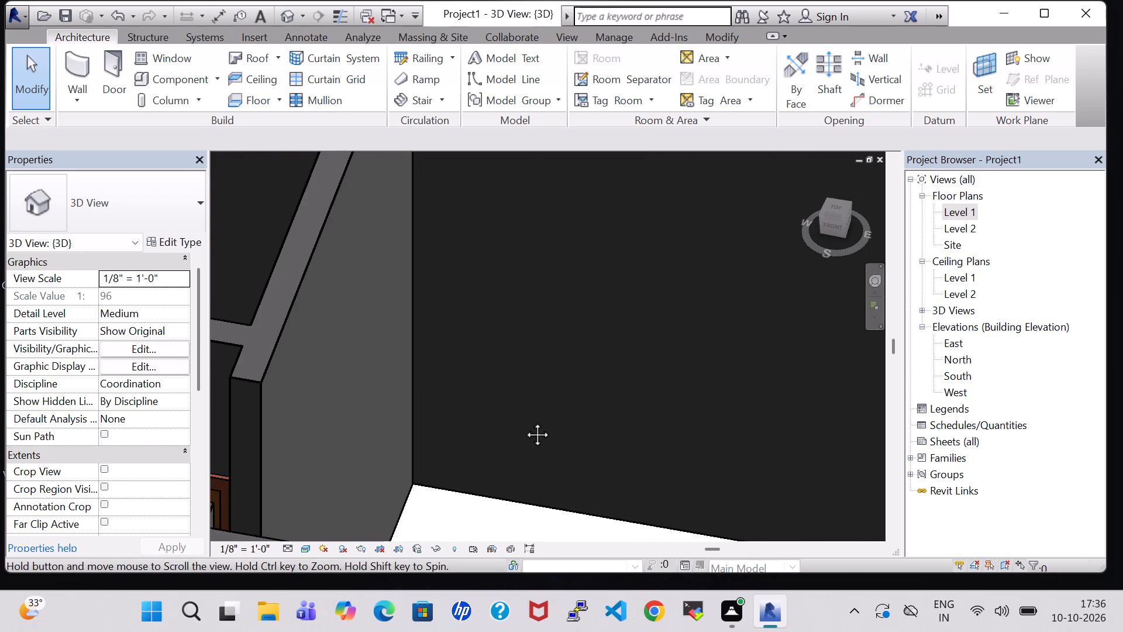
middle_click_drag(524, 421, 759, 246)
scroll(653, 303, "down", 3)
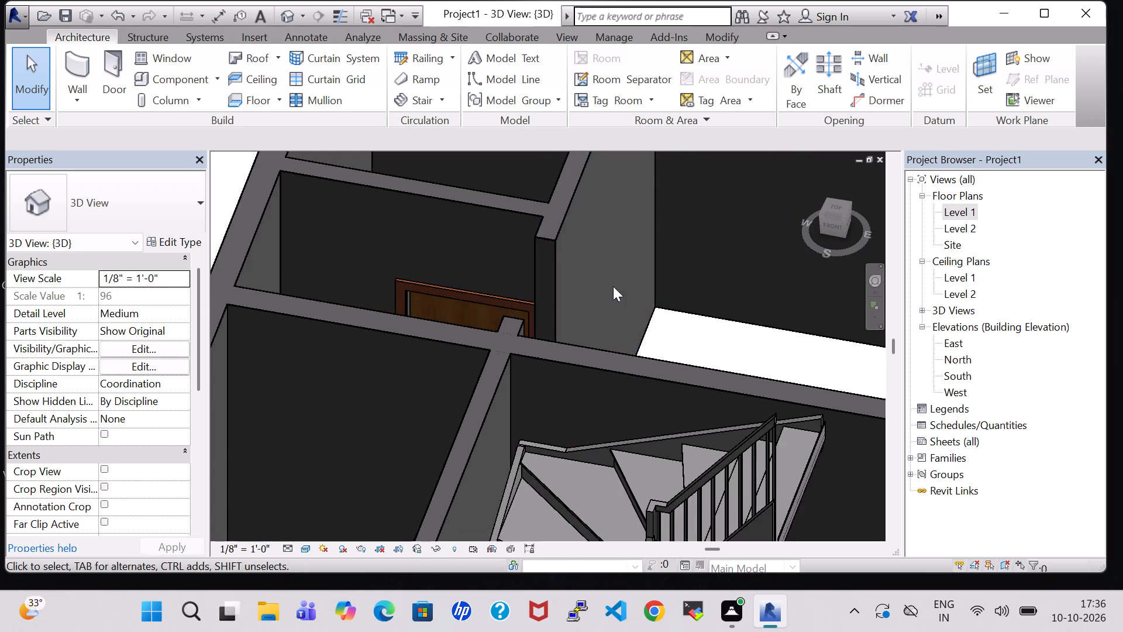
scroll(613, 286, "down", 2)
middle_click_drag(685, 285, 698, 431, "shift")
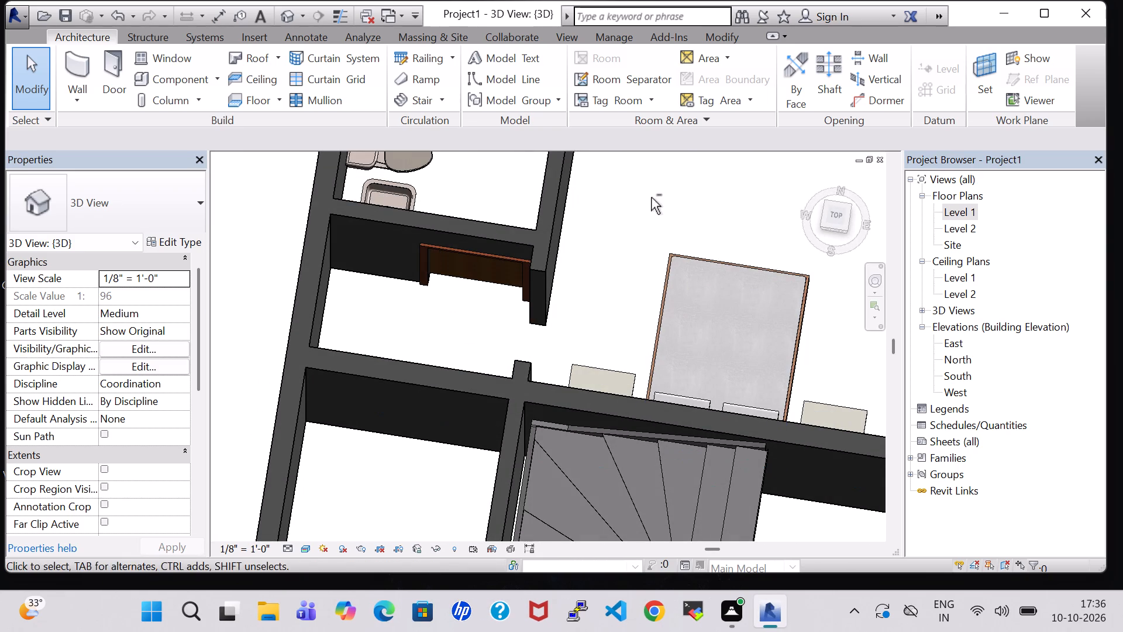
middle_click_drag(647, 188, 655, 251, "shift")
middle_click_drag(627, 195, 687, 384)
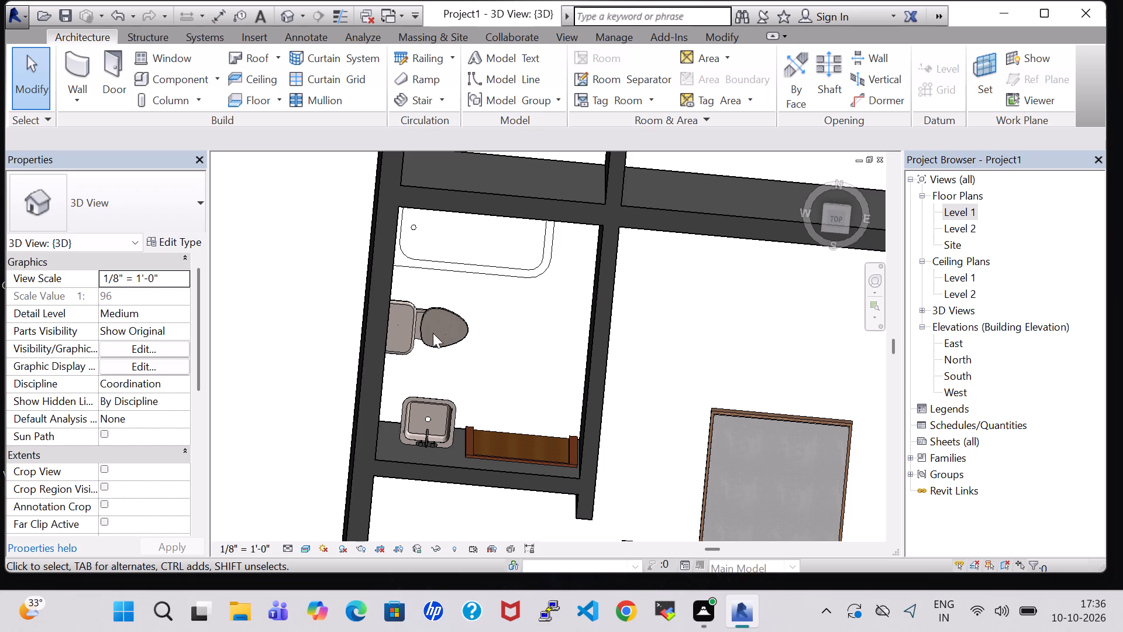
middle_click_drag(667, 328, 607, 293, "shift")
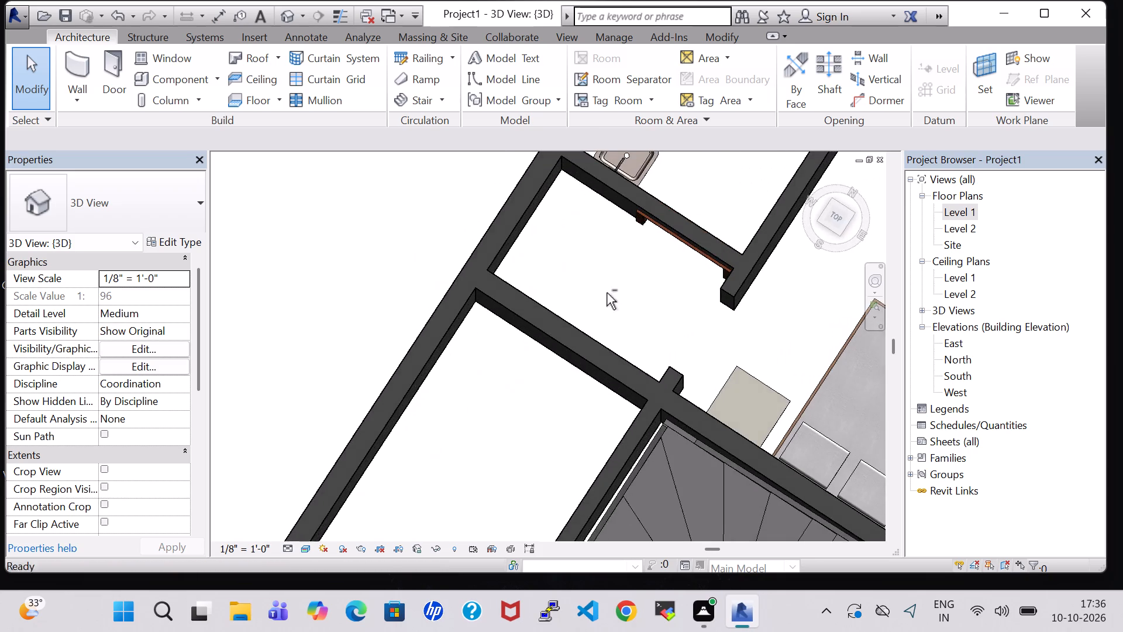
middle_click_drag(608, 288, 454, 466)
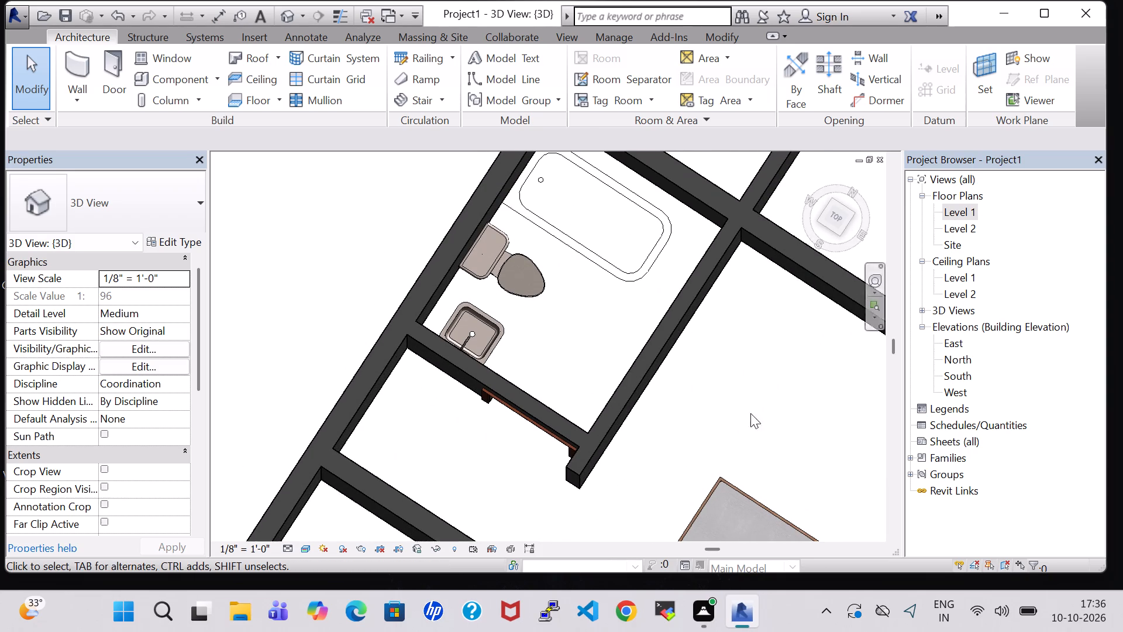
scroll(698, 425, "down", 4)
middle_click_drag(755, 397, 704, 317, "shift")
scroll(740, 410, "down", 2)
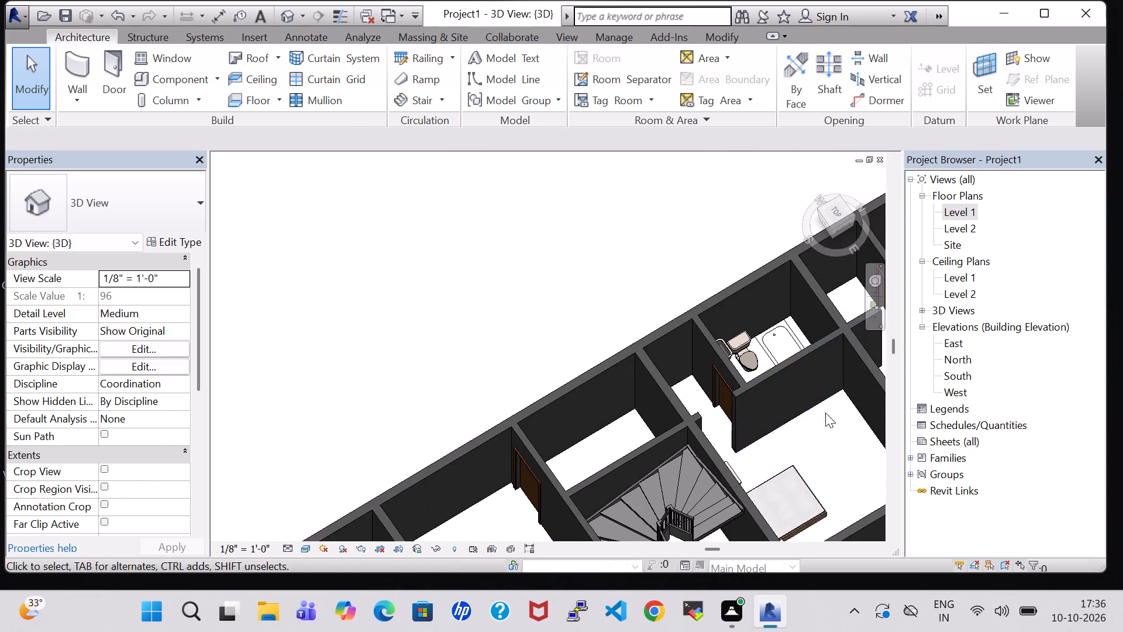
middle_click_drag(825, 413, 538, 233)
scroll(546, 270, "down", 2)
scroll(756, 341, "up", 2)
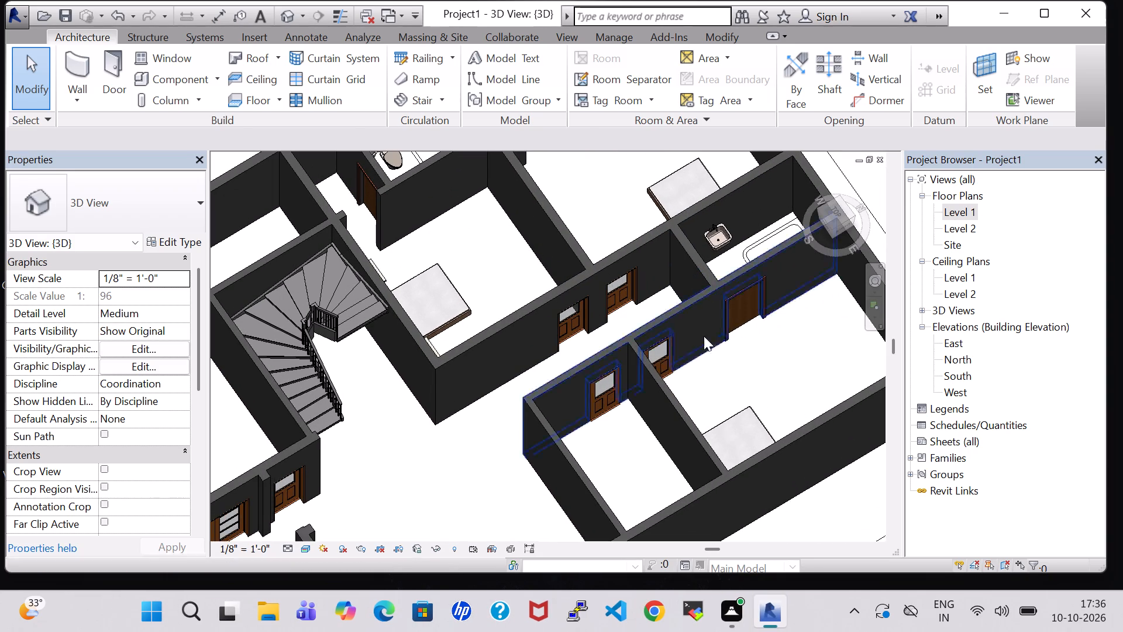
scroll(753, 334, "up", 1)
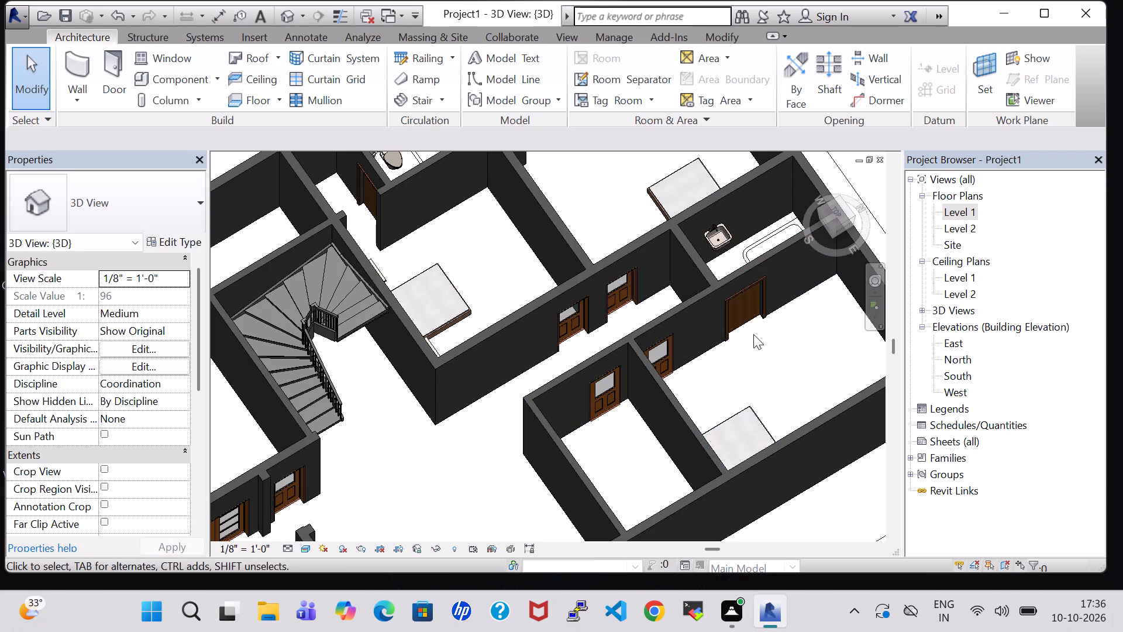
Examine the bedrooms, baths, KITCHEN area and front of the house with the parked cars in 3D from above and from the front.
scroll(753, 334, "up", 2)
middle_click_drag(793, 378, 591, 378)
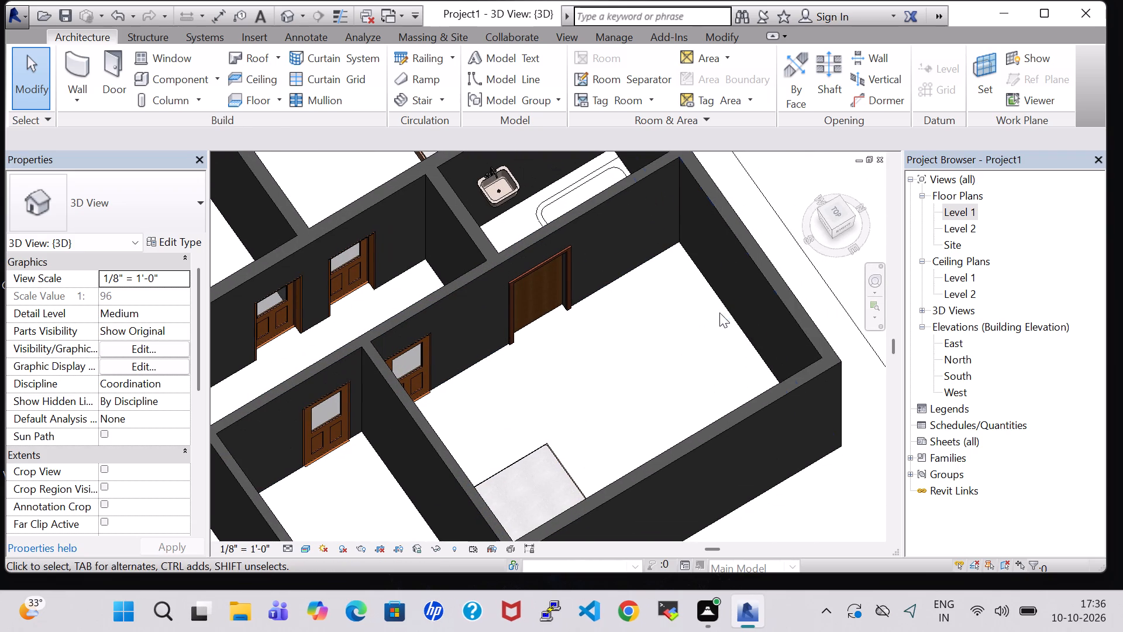
scroll(642, 322, "up", 1, "shift")
middle_click_drag(643, 323, 647, 352, "shift")
scroll(723, 322, "down", 3)
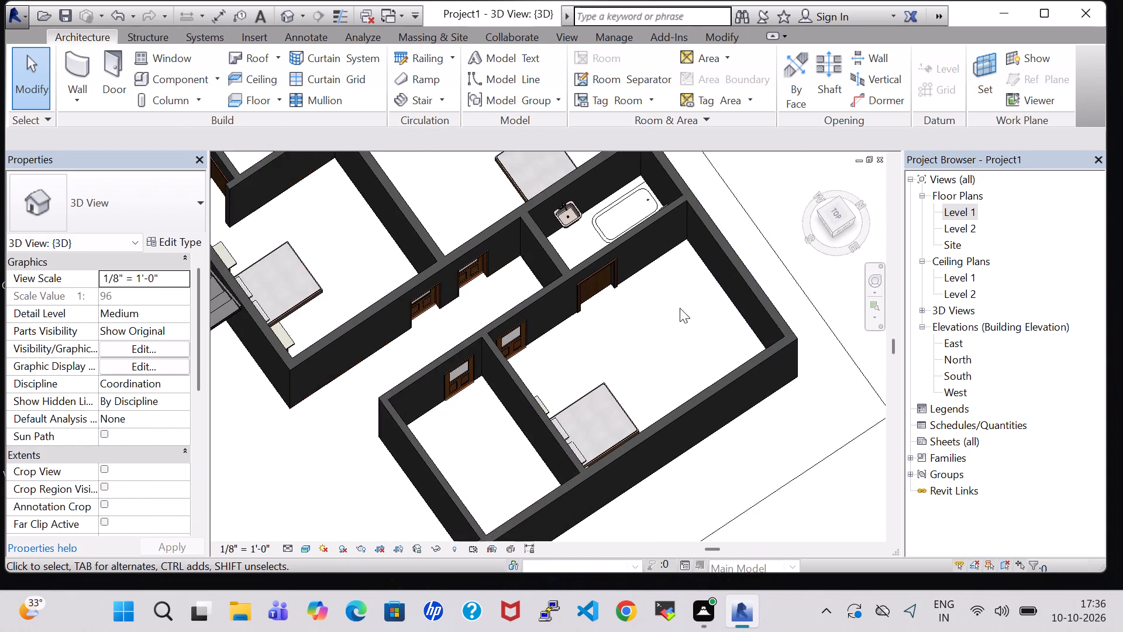
scroll(680, 308, "down", 1)
middle_click_drag(770, 491, 796, 370, "shift")
middle_click_drag(733, 495, 784, 413, "shift")
middle_click_drag(726, 499, 771, 451, "shift")
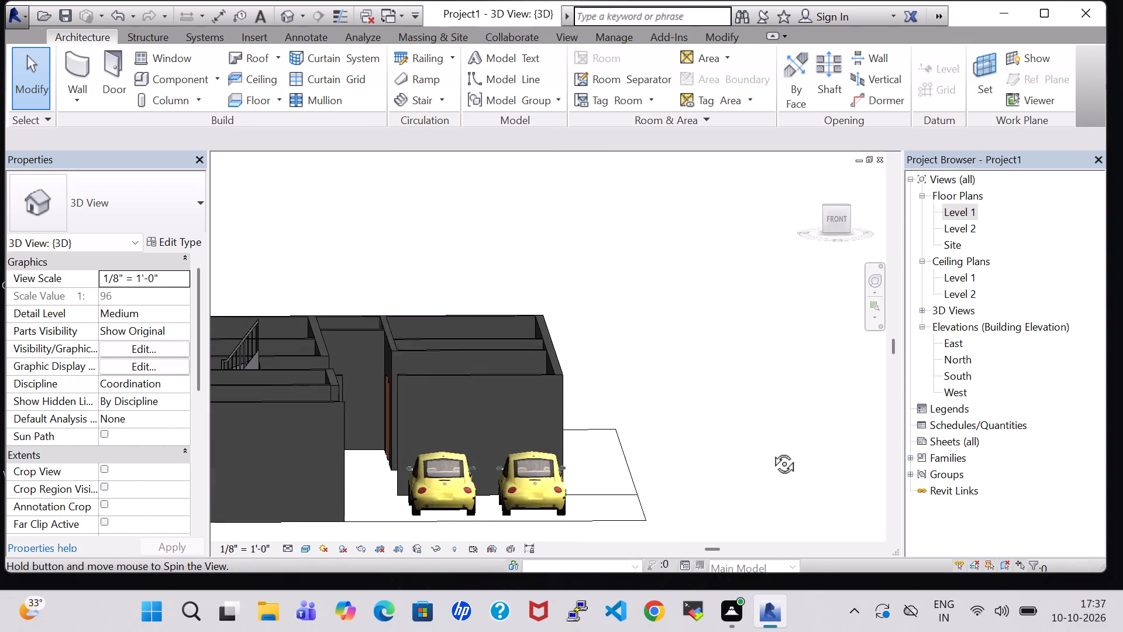
middle_click_drag(771, 451, 771, 454, "shift")
middle_click_drag(572, 319, 678, 303)
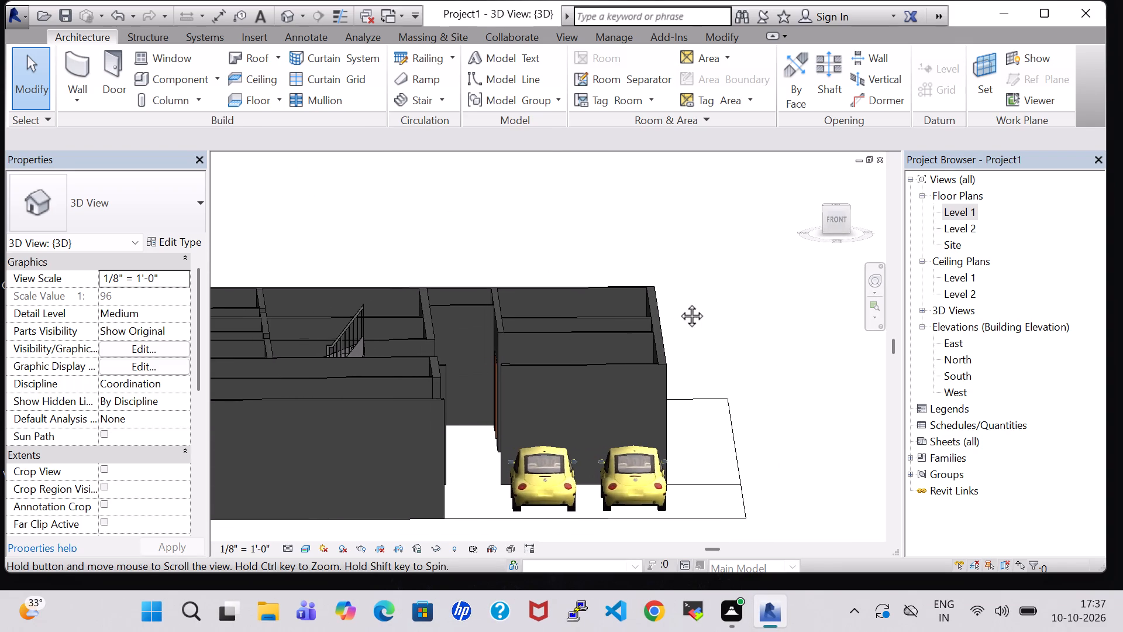
middle_click_drag(678, 303, 708, 300)
middle_click_drag(769, 351, 757, 389, "shift")
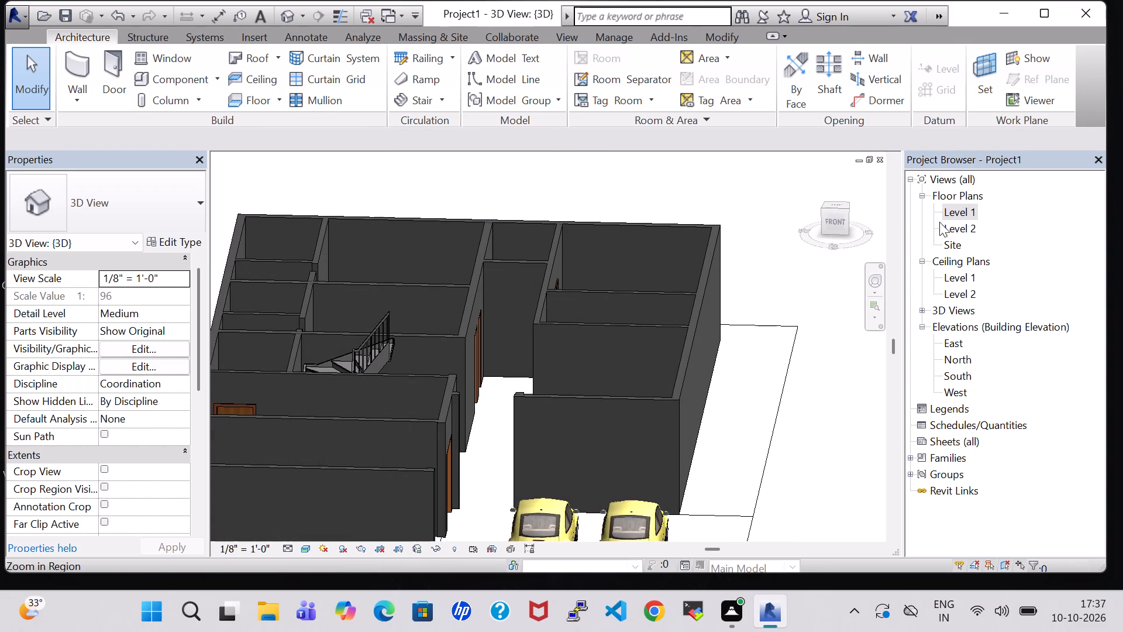
Return to the Level 1 floor plan and bring the bedrooms, KITCHEN and T.V LOUNGE into view.
double_click(948, 203)
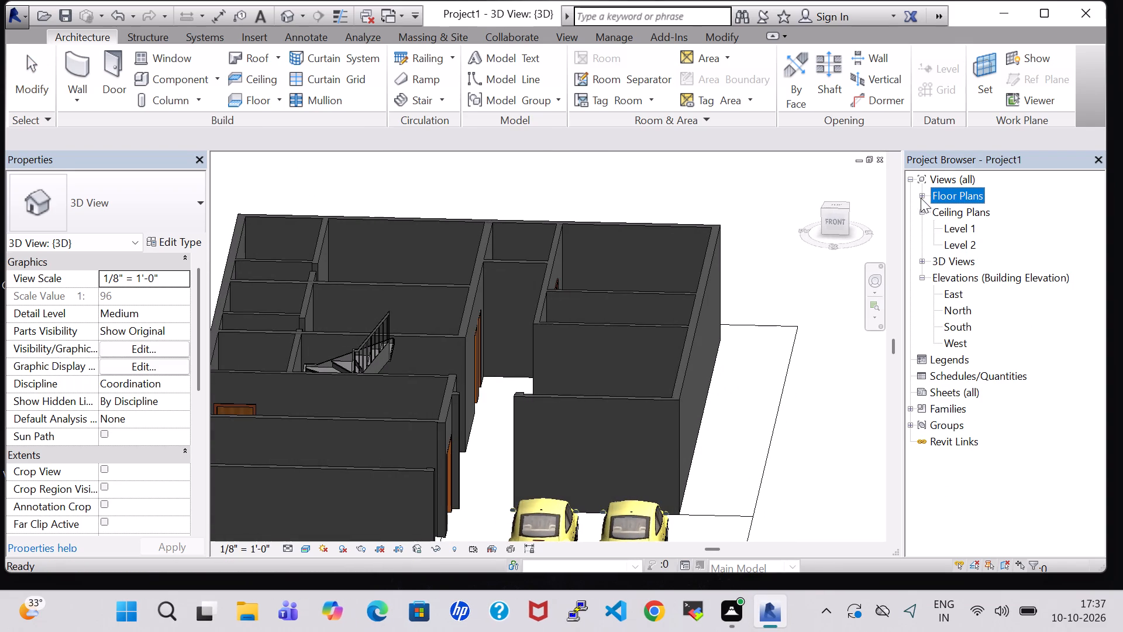
left_click(921, 198)
double_click(950, 212)
scroll(709, 366, "down", 4)
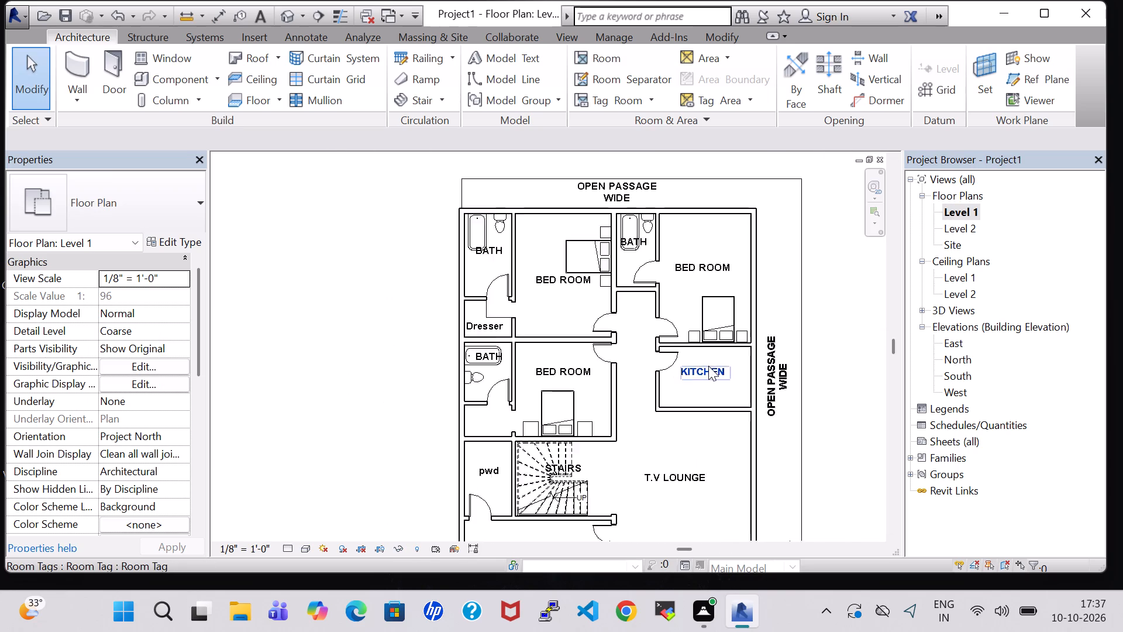
middle_click_drag(804, 329, 718, 312)
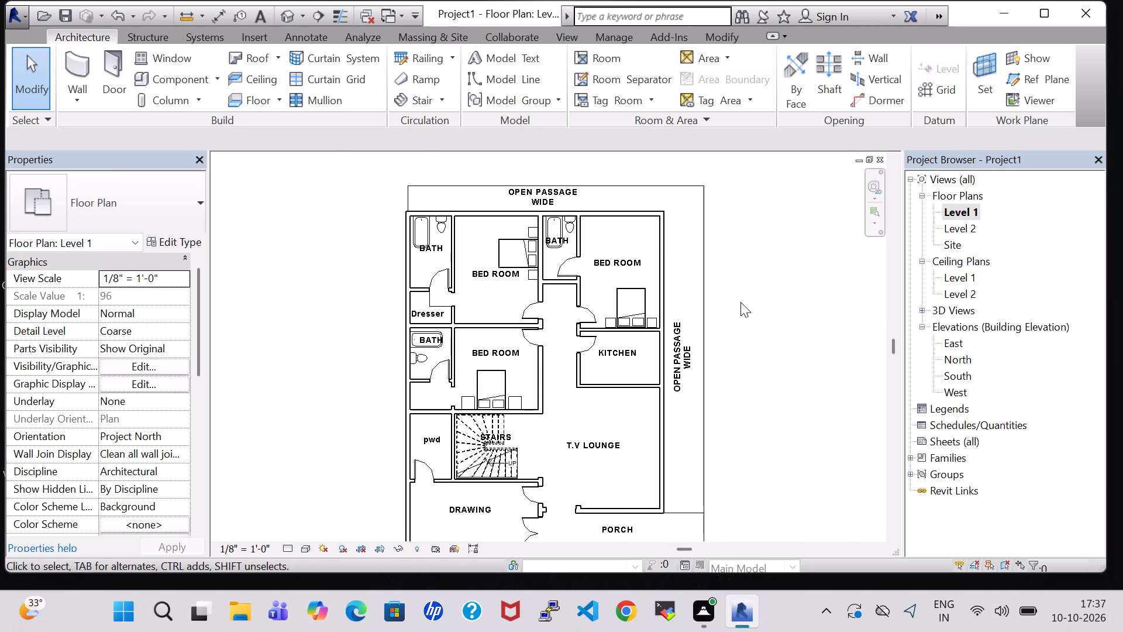
middle_click_drag(740, 302, 740, 293)
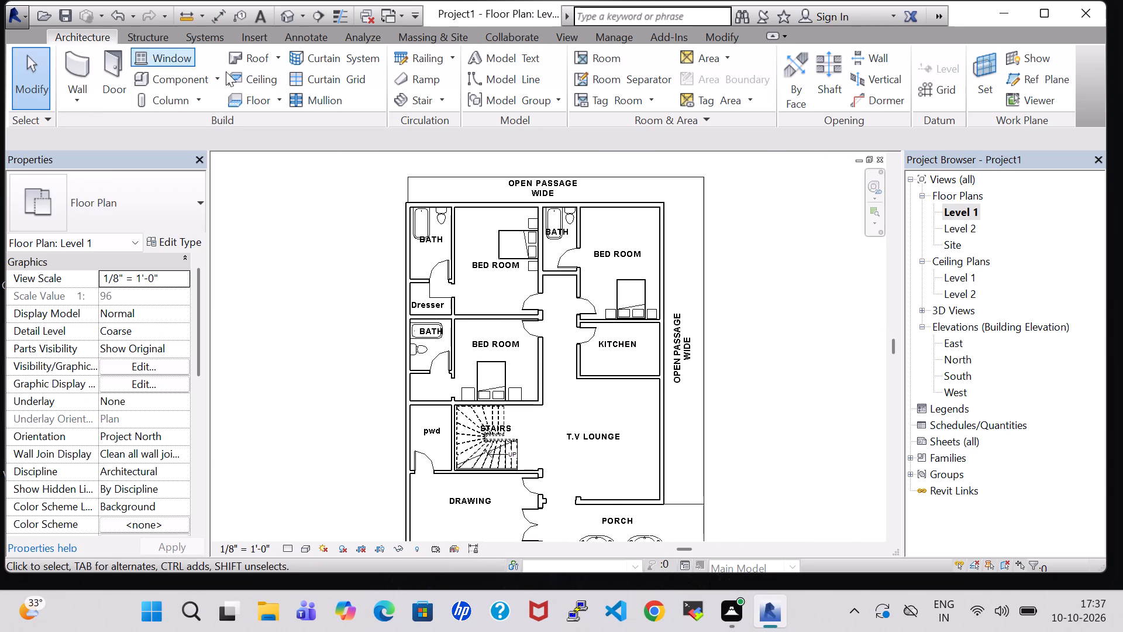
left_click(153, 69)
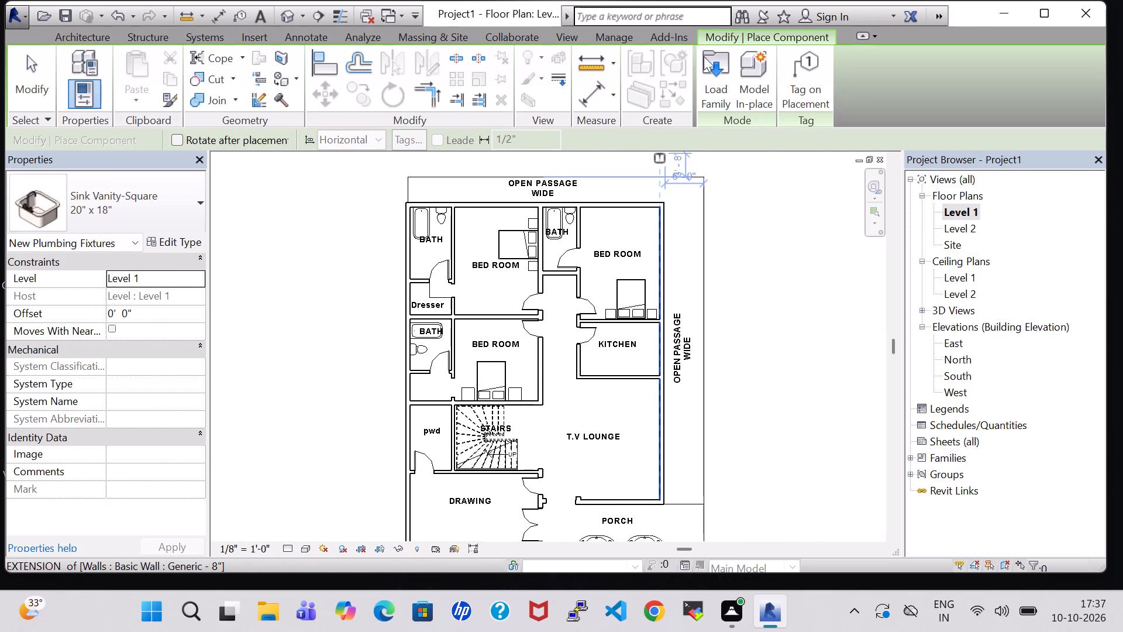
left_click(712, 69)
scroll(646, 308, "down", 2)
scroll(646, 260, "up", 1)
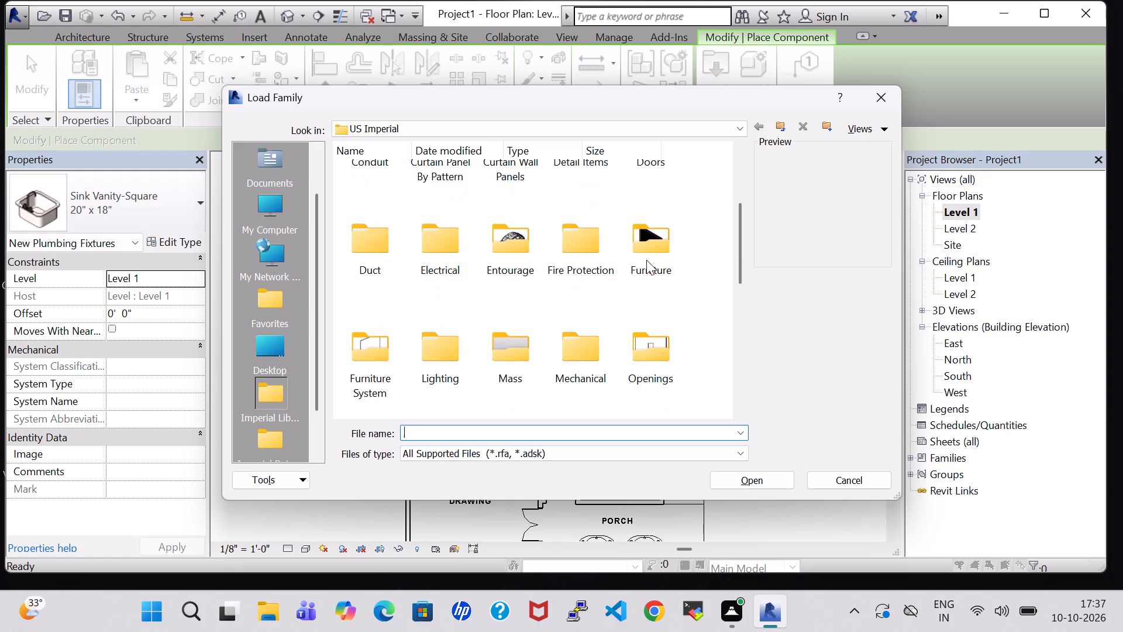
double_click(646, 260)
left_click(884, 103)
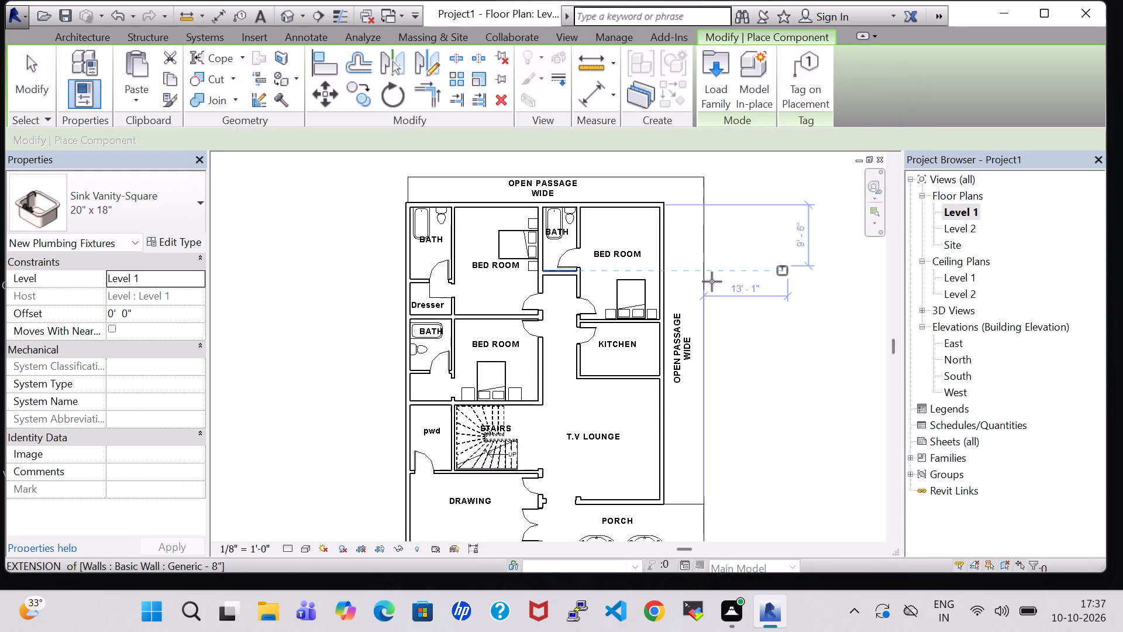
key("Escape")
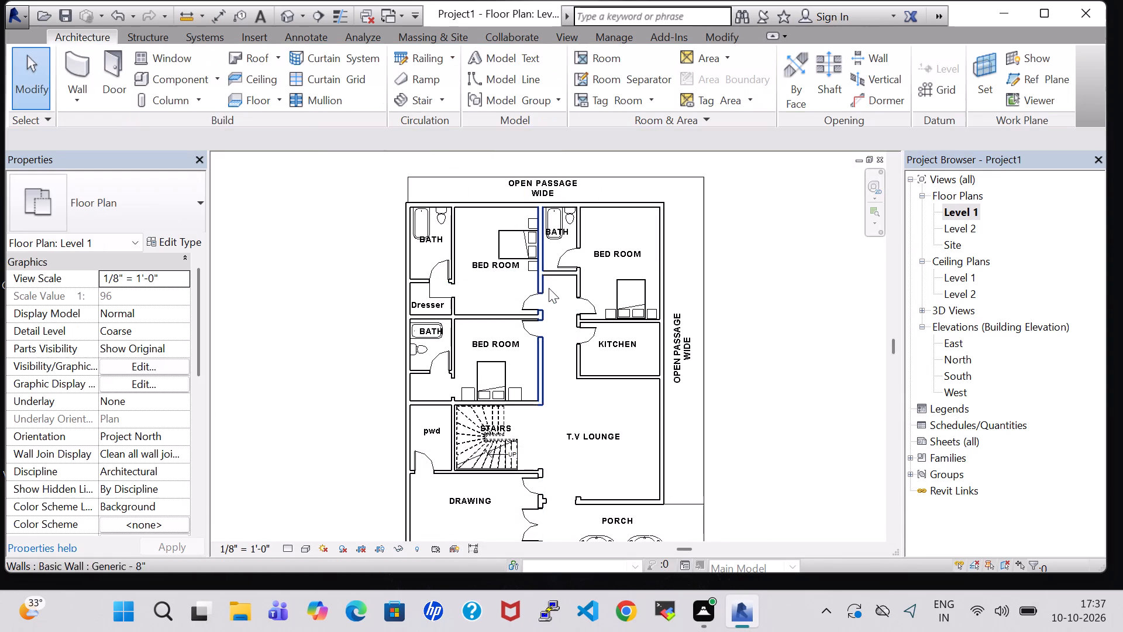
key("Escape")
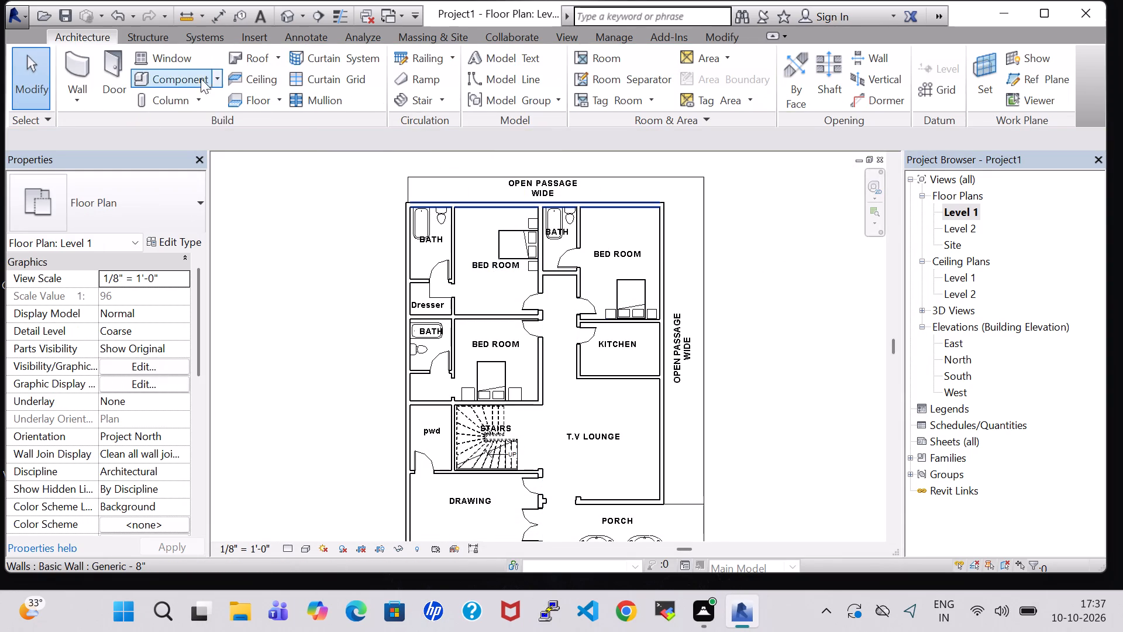
Load the Kitchenette - Medium family from the Domestic folder of Specialty Equipment in the US Imperial library.
left_click(171, 78)
left_click(727, 77)
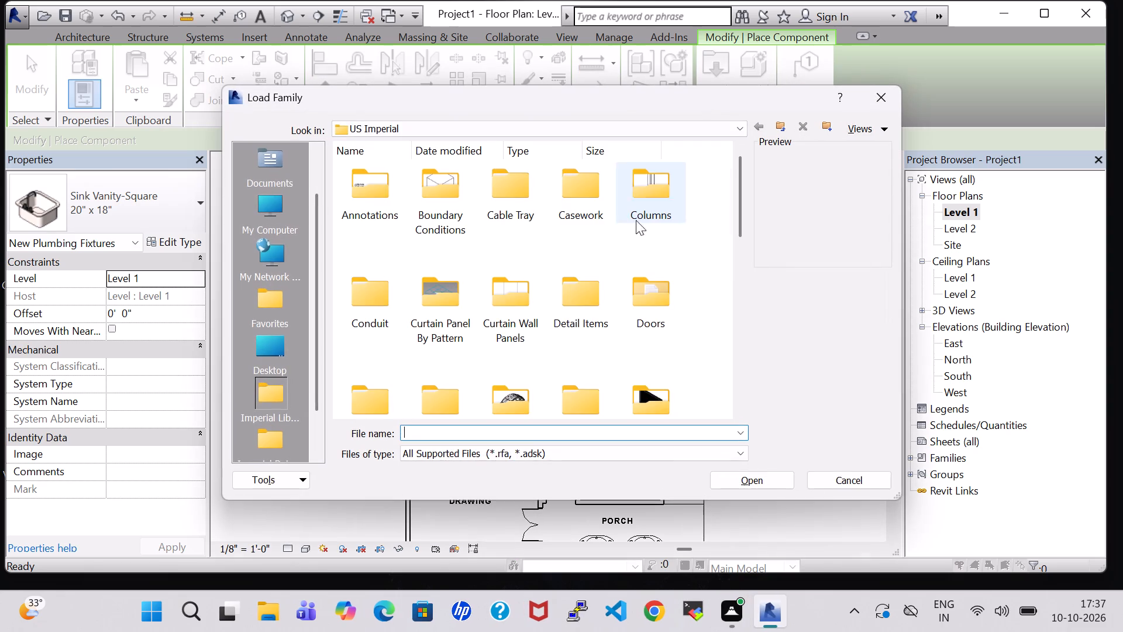
scroll(632, 256, "down", 1)
scroll(655, 318, "down", 1)
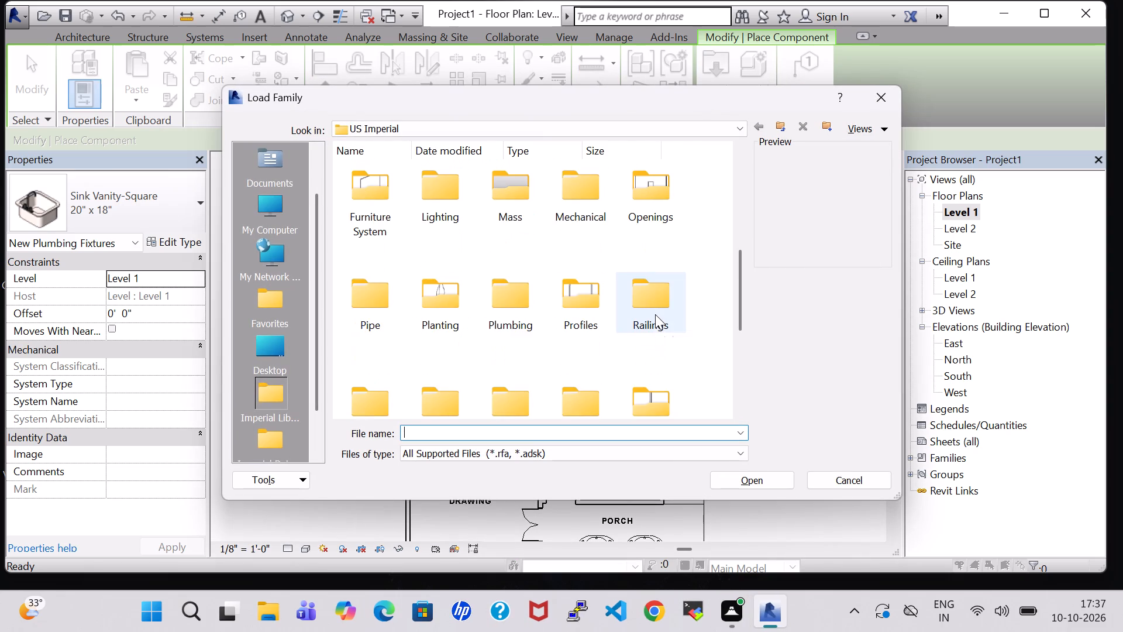
scroll(655, 314, "up", 1)
scroll(655, 314, "down", 2)
double_click(436, 266)
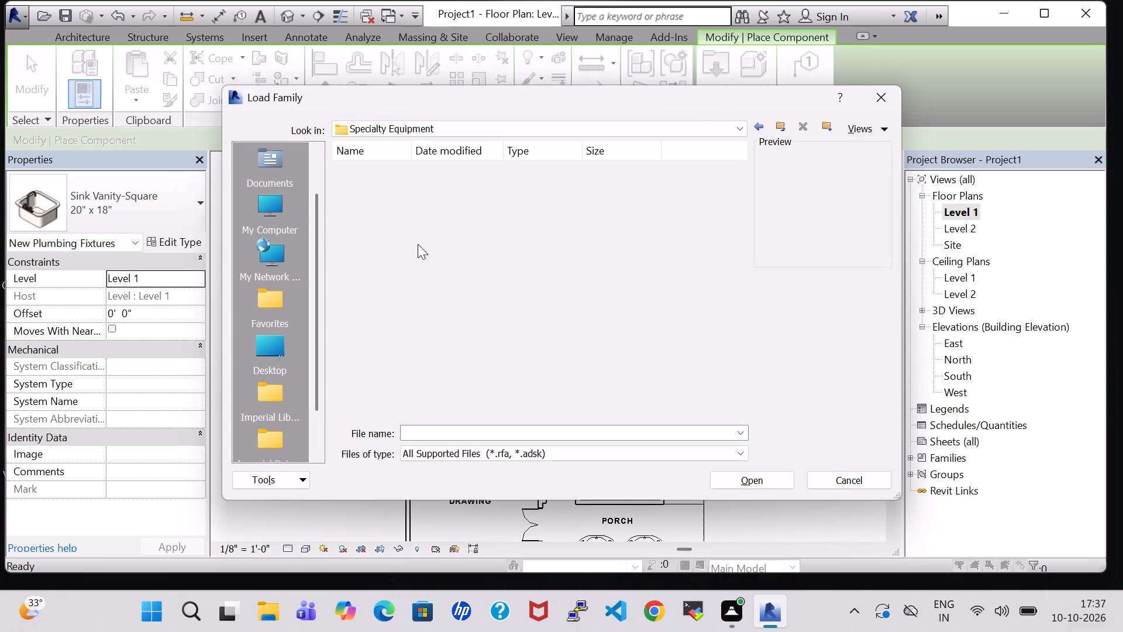
double_click(472, 190)
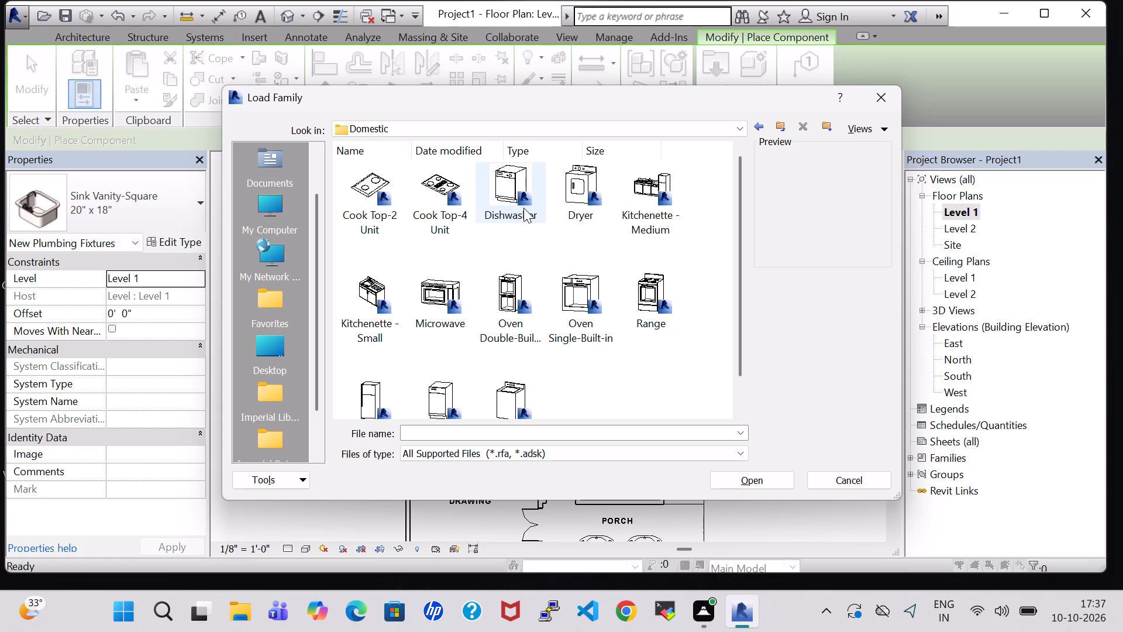
scroll(560, 279, "down", 1)
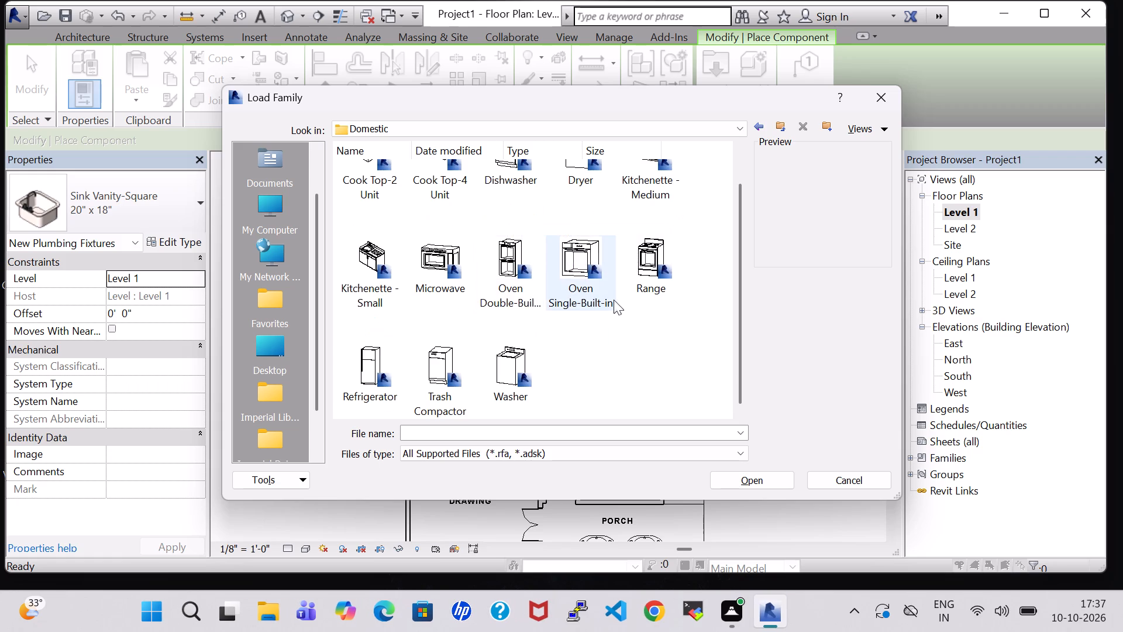
scroll(577, 321, "up", 1)
left_click(628, 192)
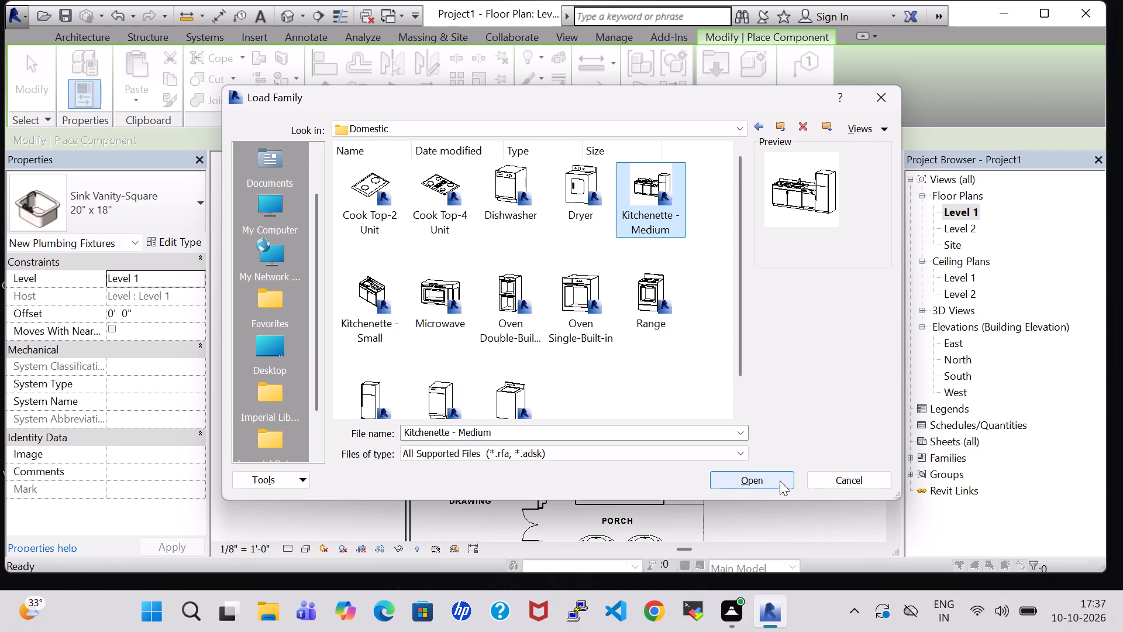
left_click(778, 482)
Place the Kitchenette - Medium against the KITCHEN's south wall, rotated 180° and centred about 6' 7" from the west wall.
scroll(626, 352, "up", 2)
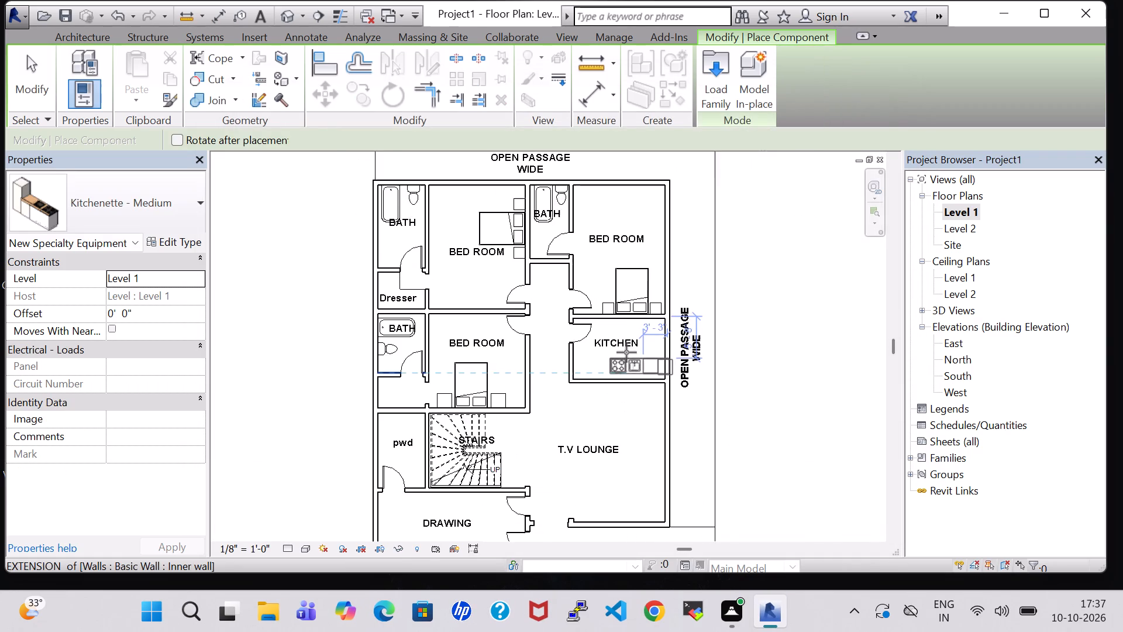
key("space")
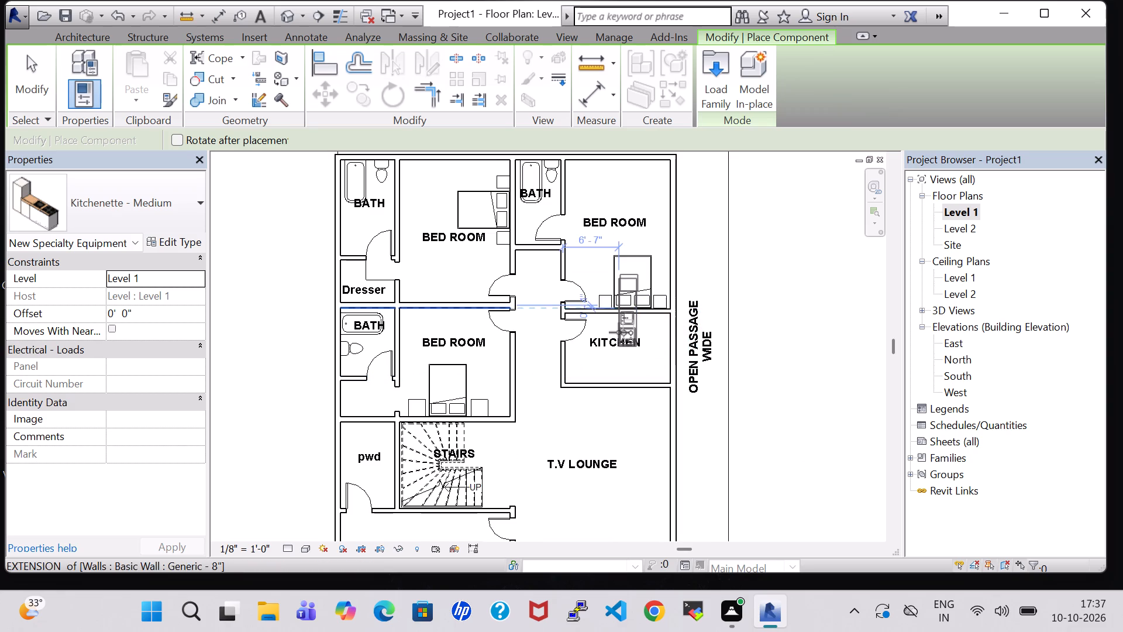
key("space")
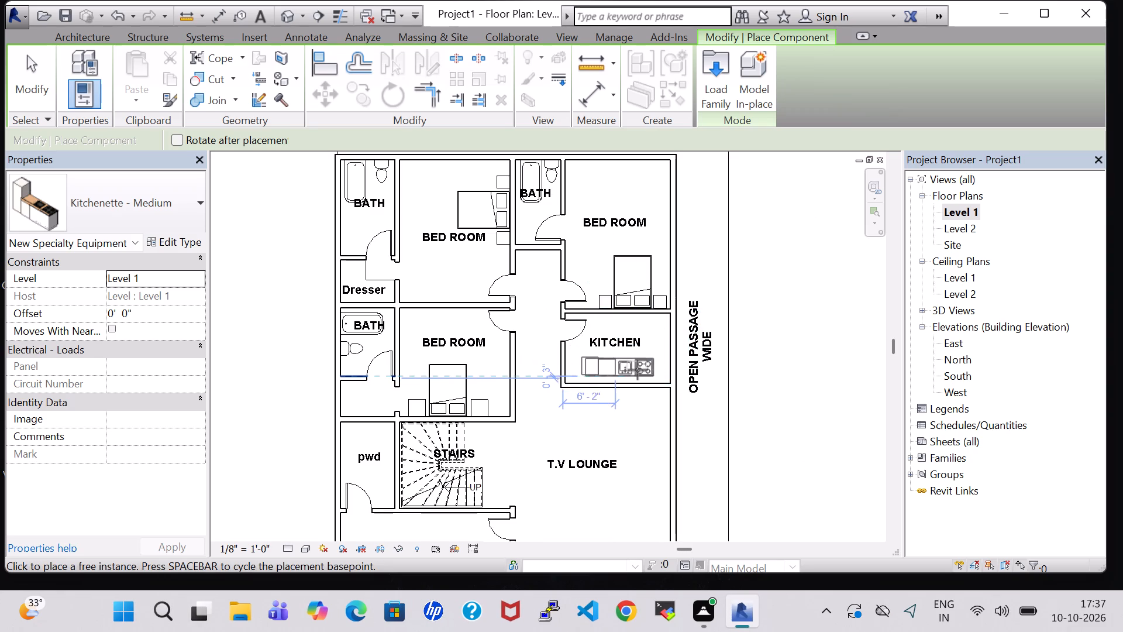
left_click(638, 380)
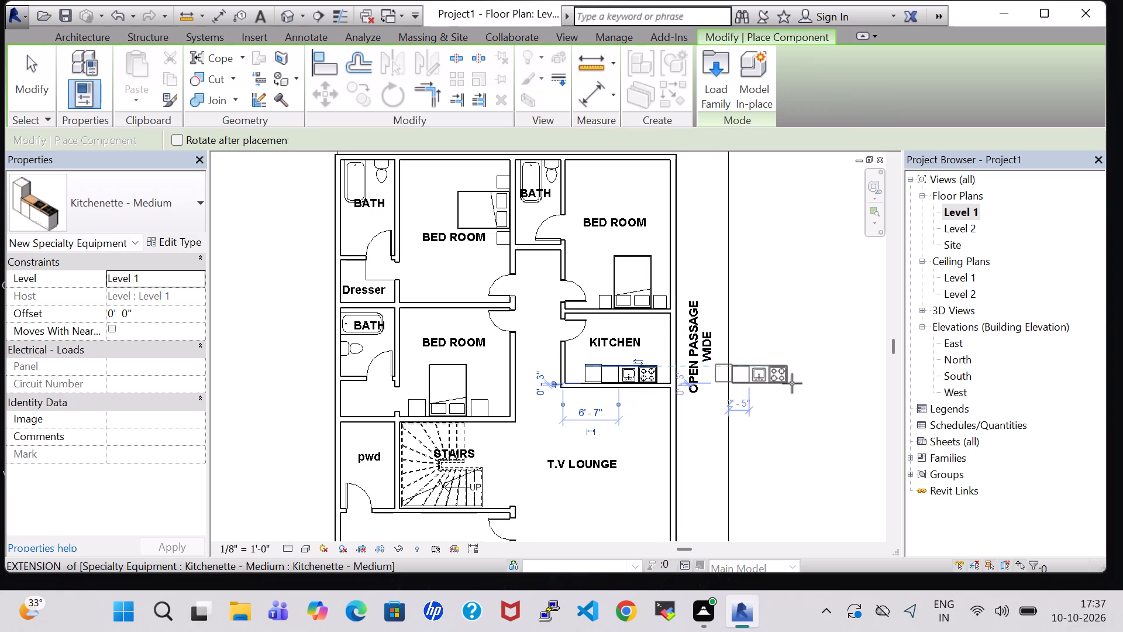
key("Escape")
key("Escape")
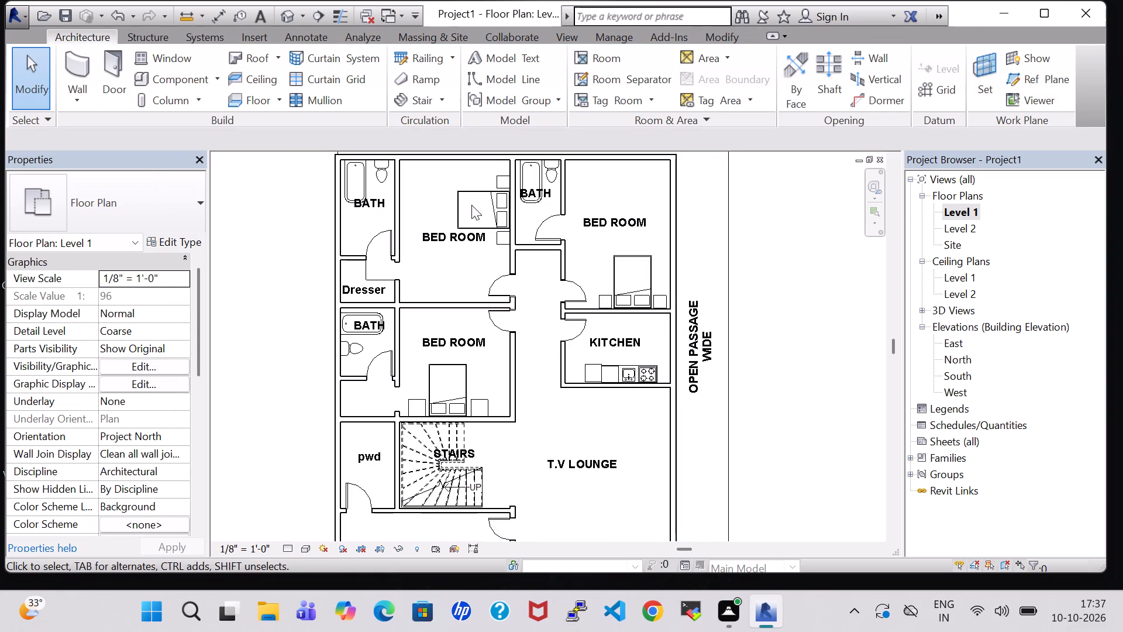
Load the Trash Compactor family from the Domestic folder of Specialty Equipment in the US Imperial library.
left_click(178, 77)
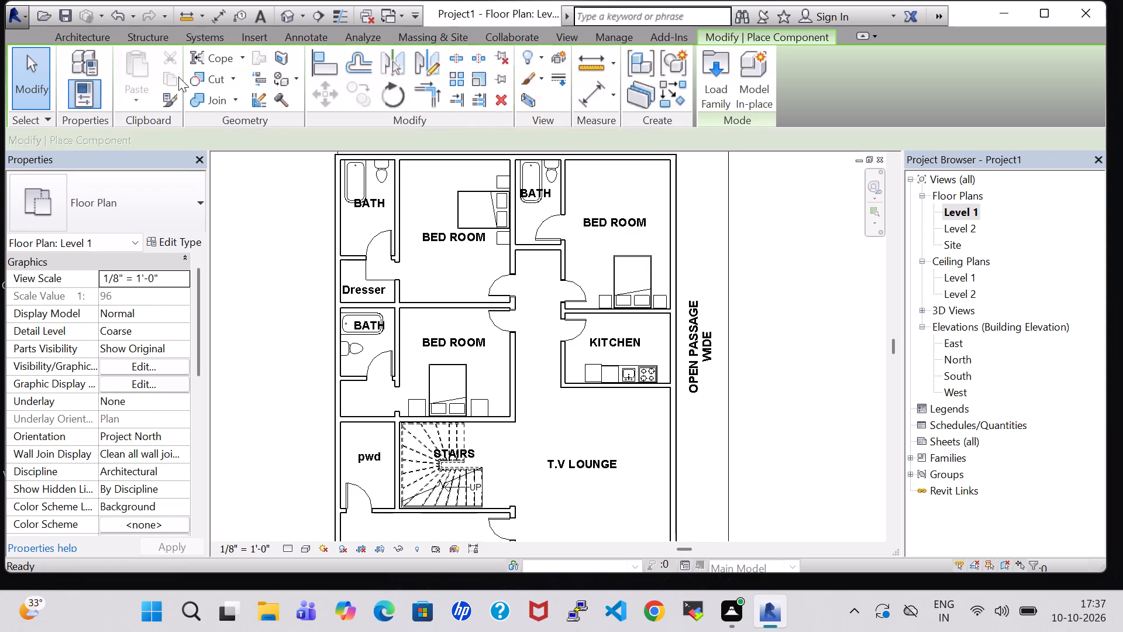
left_click(698, 81)
left_click(721, 89)
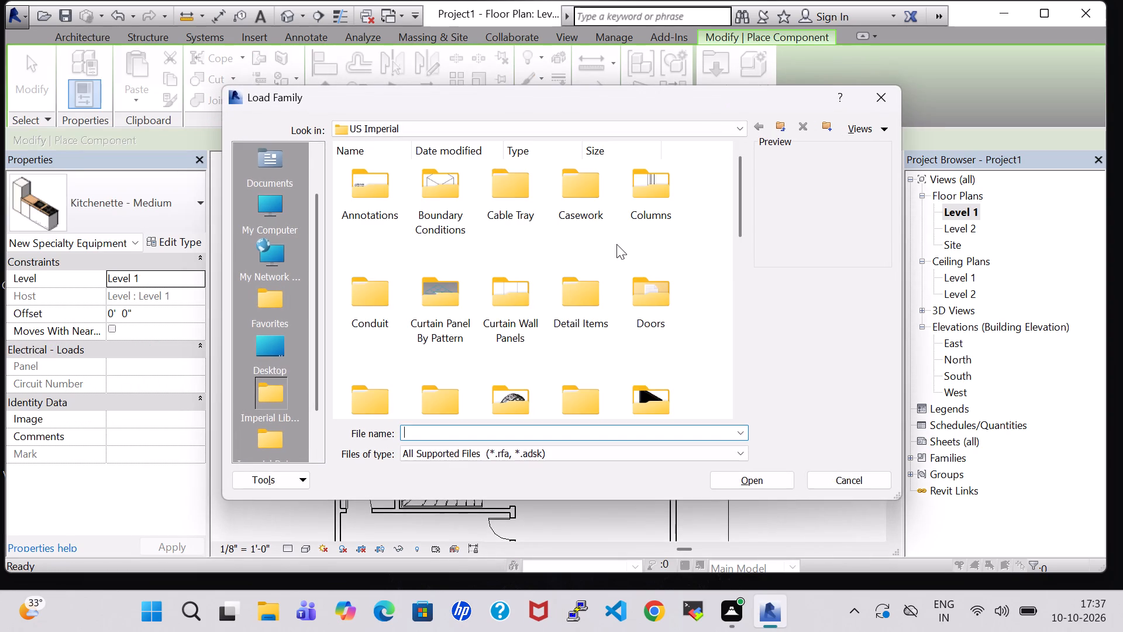
scroll(615, 248, "down", 2)
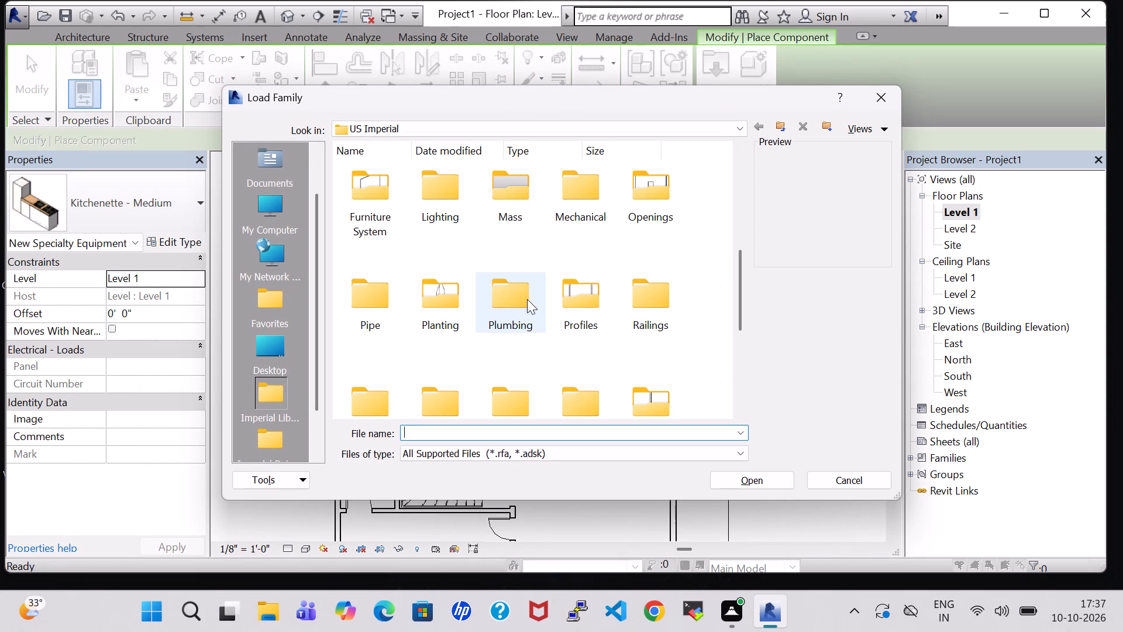
scroll(527, 299, "down", 1)
double_click(444, 257)
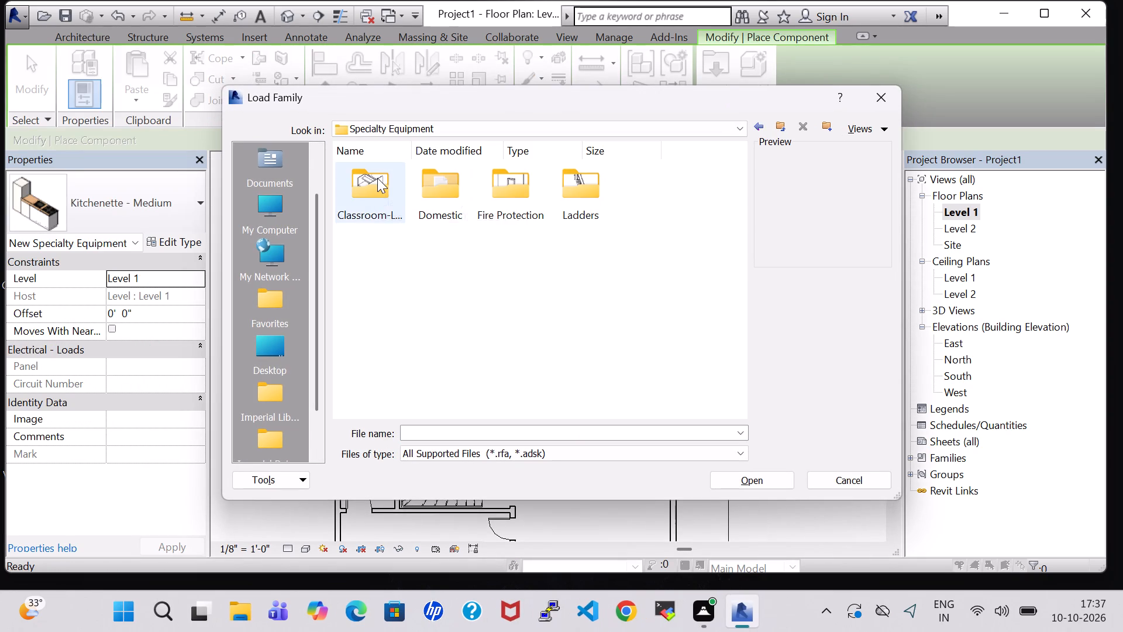
double_click(432, 187)
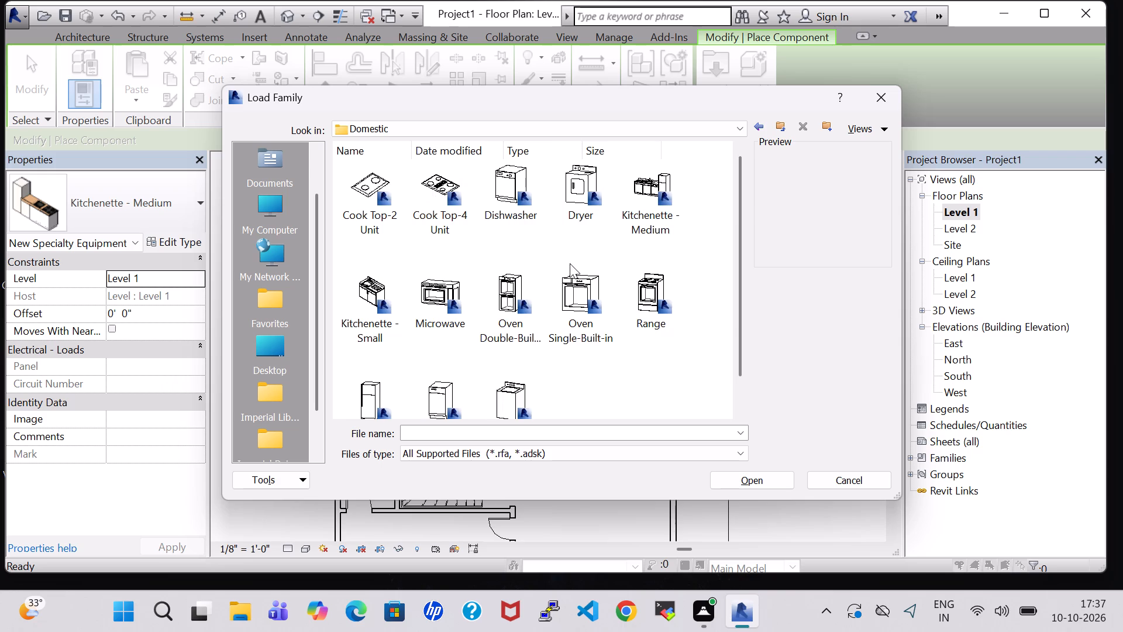
scroll(578, 249, "down", 1)
left_click(444, 374)
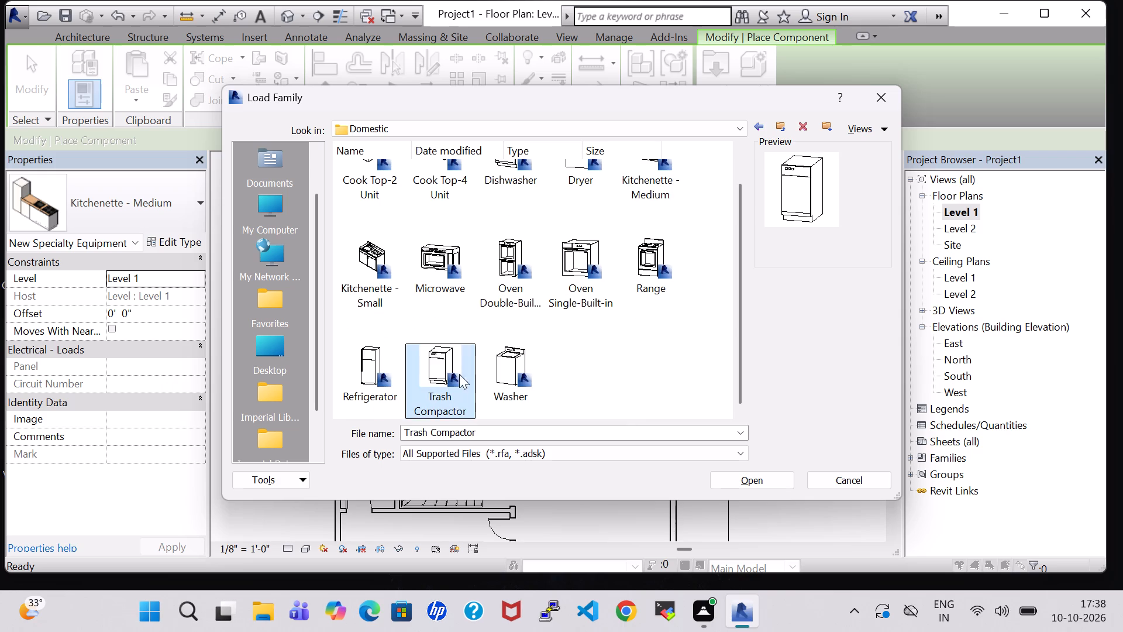
left_click(772, 482)
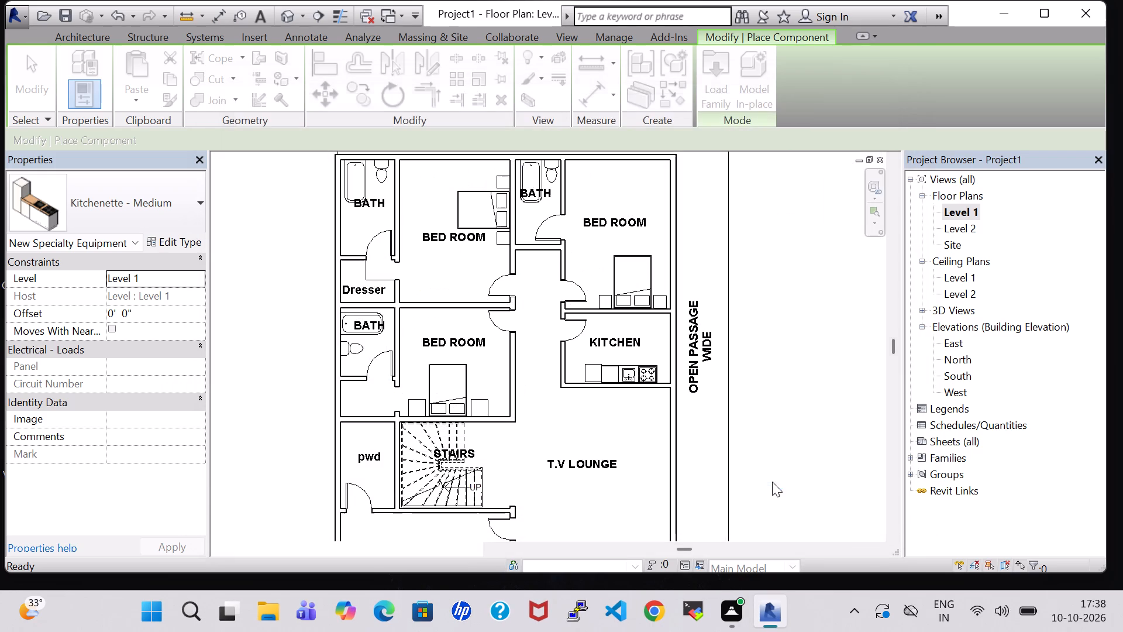
Place the 18" x 24" x 34 1/2" Trash Compactor against the KITCHEN's east wall, facing west, about 6' 1" from the south wall.
scroll(639, 348, "up", 10)
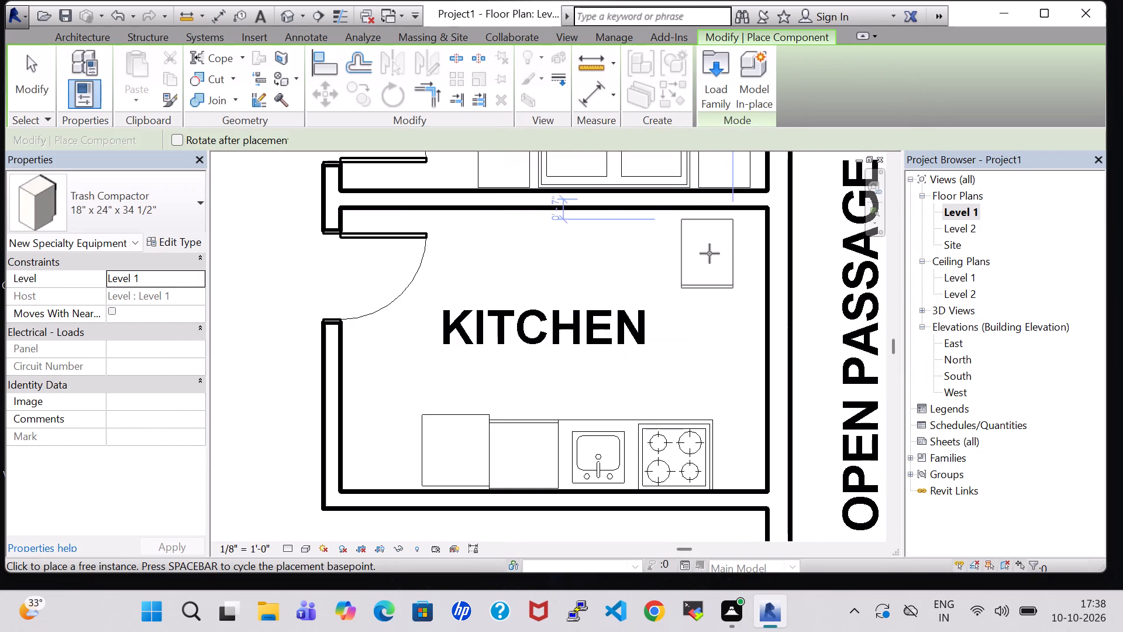
key("space")
key("space")
key("space")
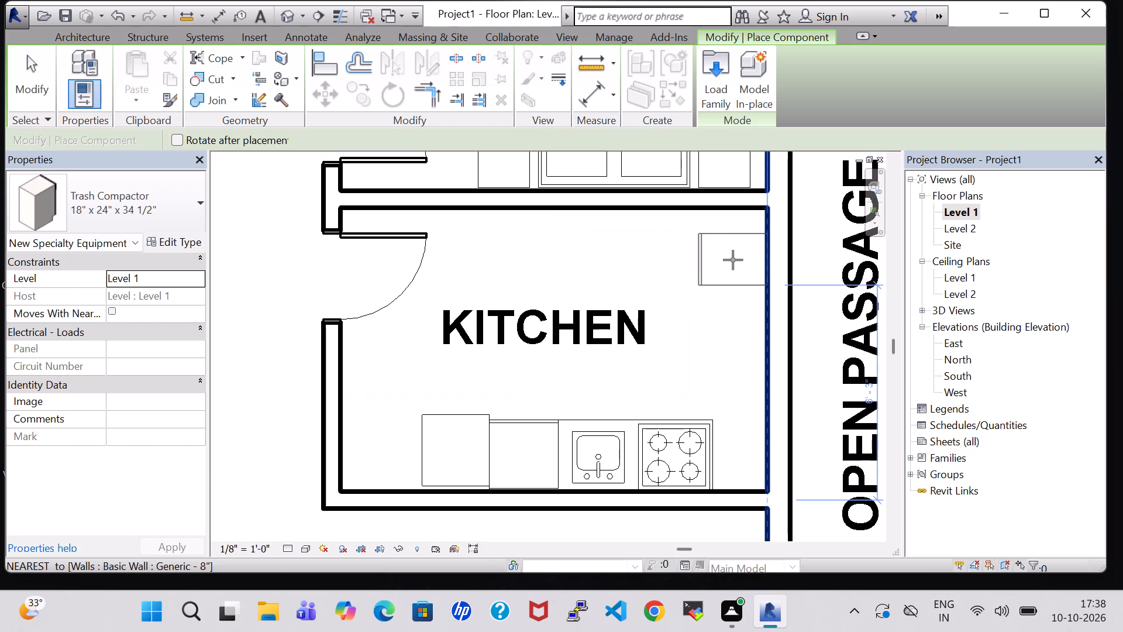
left_click(731, 265)
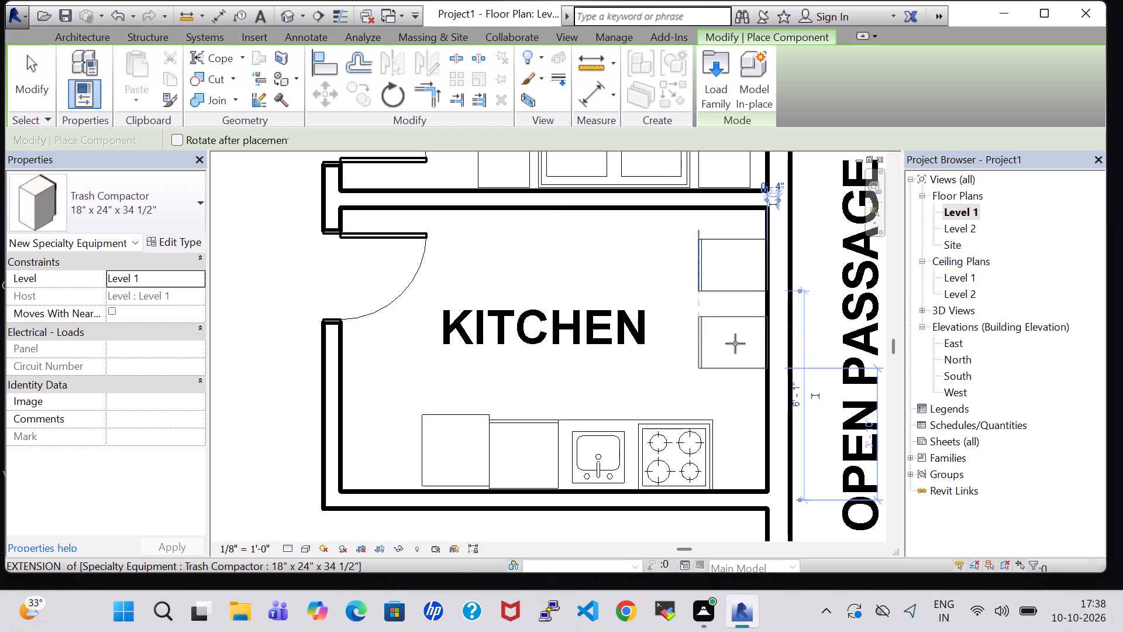
Place a second 18" x 24" x 34 1/2" Trash Compactor against the KITCHEN's east wall, about 3' 10" from the south wall.
left_click(735, 344)
key("Escape")
key("Escape")
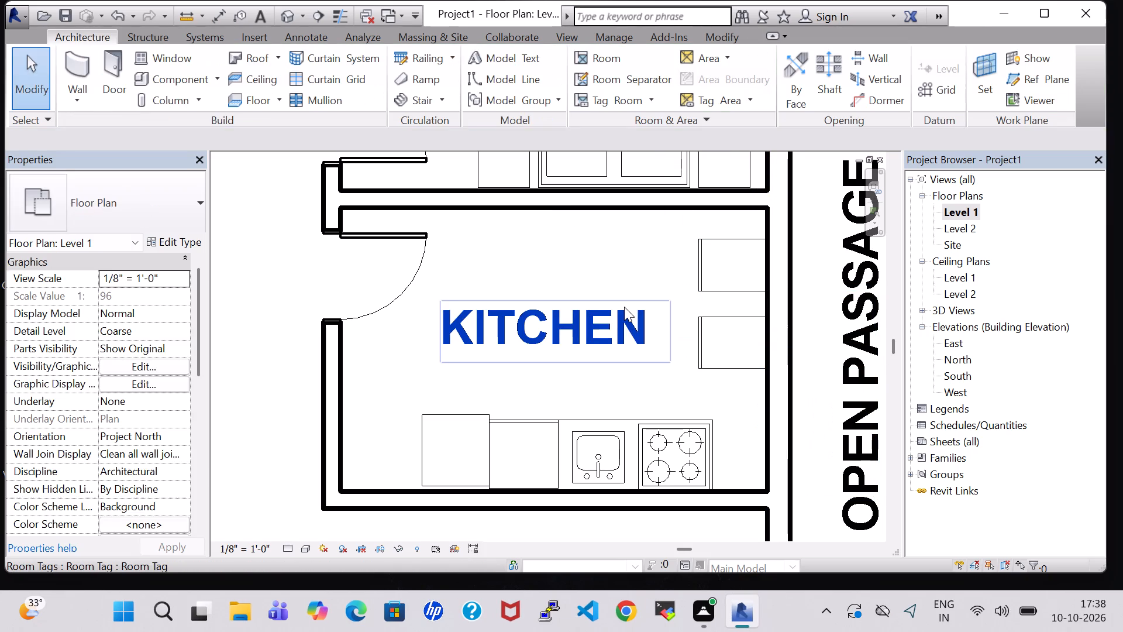
key("Escape")
Examine the kitchenette and the two Trash Compactors in the kitchen in the 3D view.
scroll(769, 305, "down", 2)
left_click(284, 9)
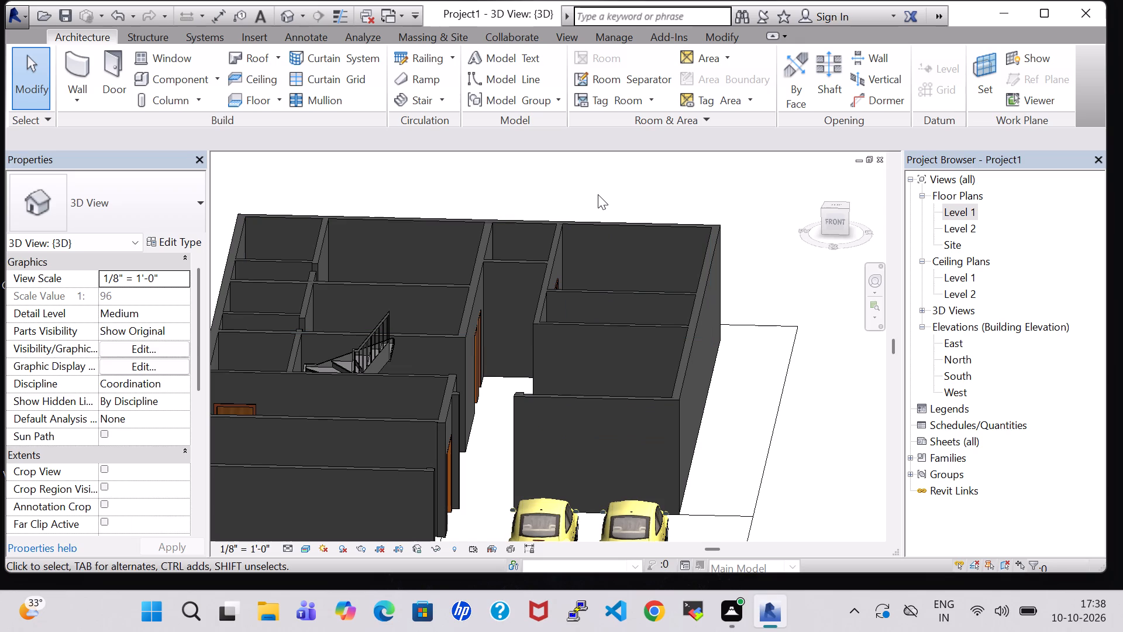
middle_click_drag(598, 190, 638, 317, "shift")
middle_click_drag(735, 259, 583, 451, "shift")
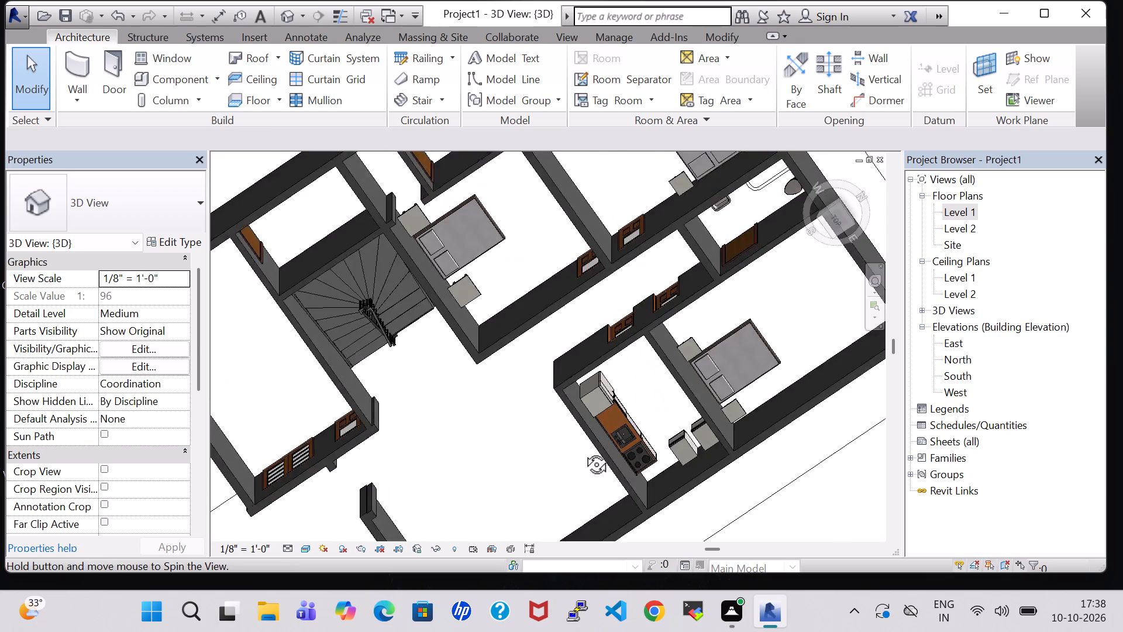
middle_click_drag(583, 451, 456, 356, "shift")
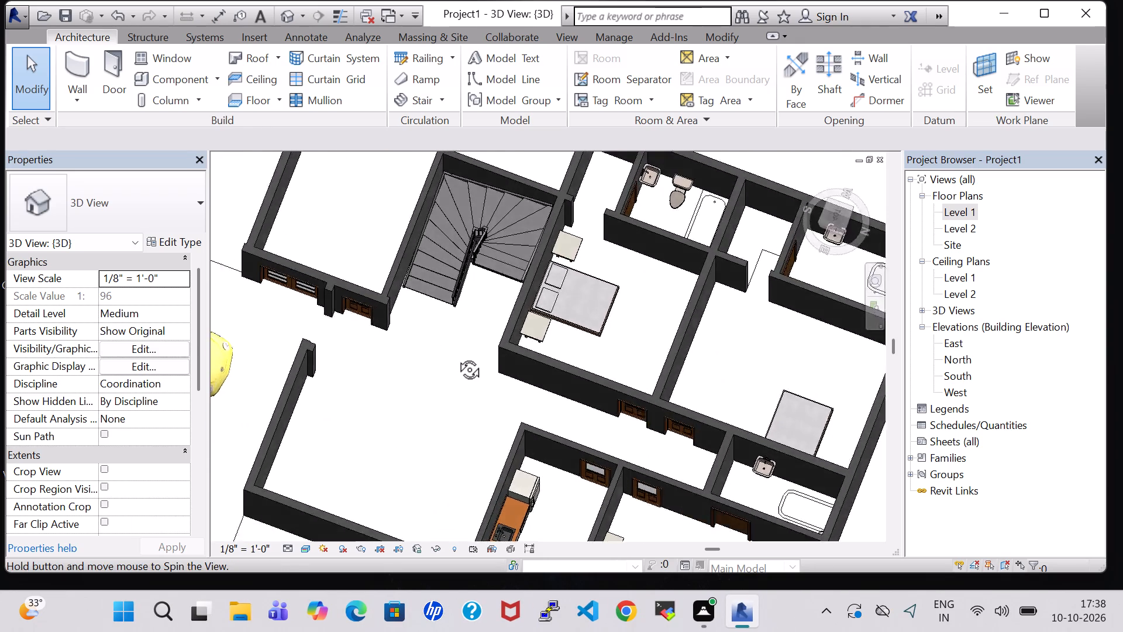
middle_click_drag(456, 356, 279, 332, "shift")
middle_click_drag(403, 317, 354, 333, "shift")
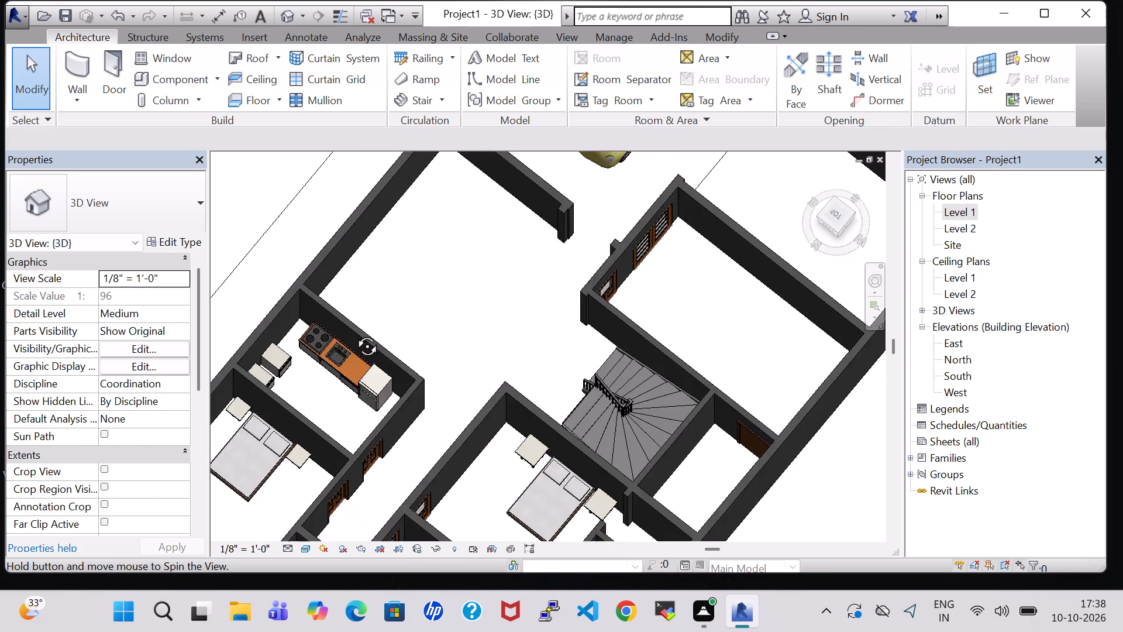
middle_click_drag(354, 333, 308, 286, "shift")
middle_click_drag(522, 321, 443, 339, "shift")
scroll(456, 288, "up", 5)
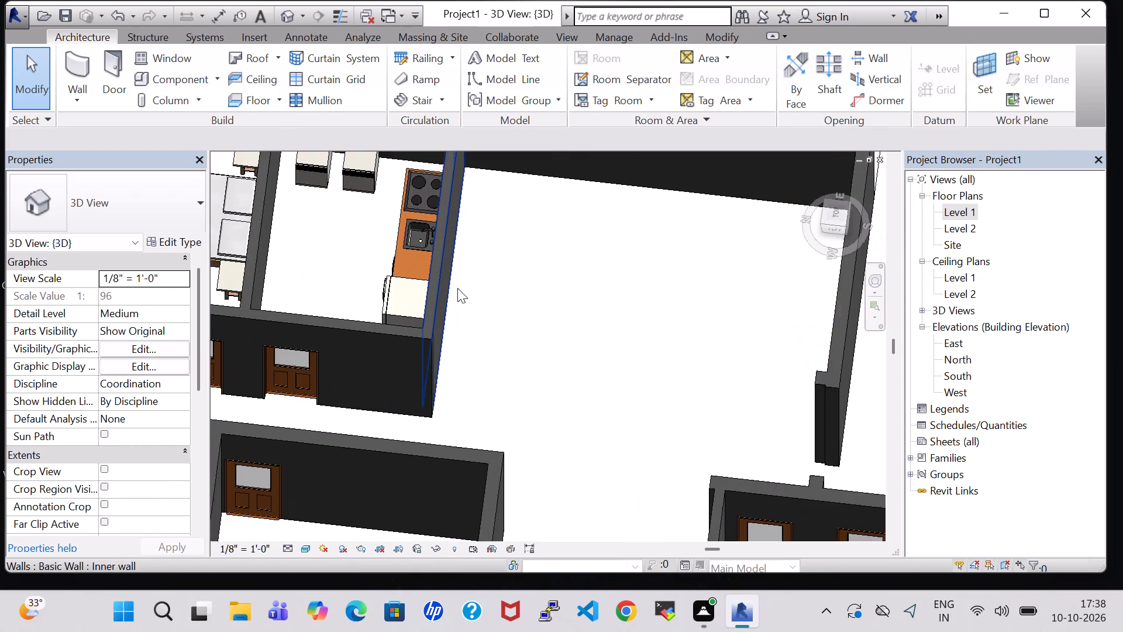
scroll(457, 288, "up", 1)
middle_click_drag(474, 288, 493, 296)
scroll(558, 253, "up", 1)
middle_click_drag(560, 253, 557, 329)
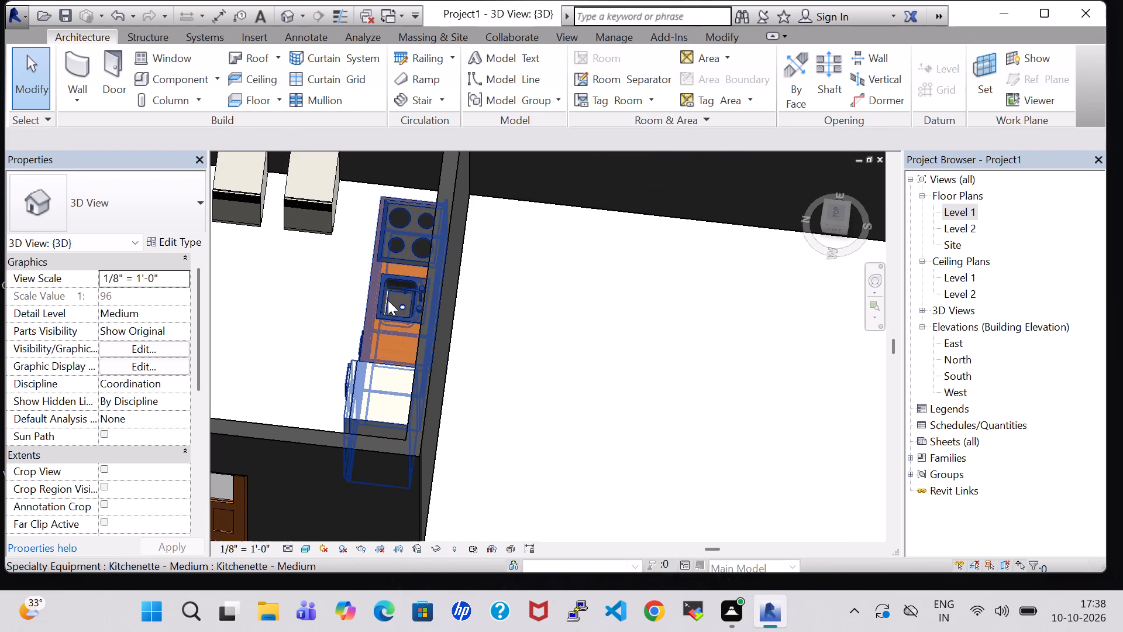
middle_click_drag(505, 296, 512, 296)
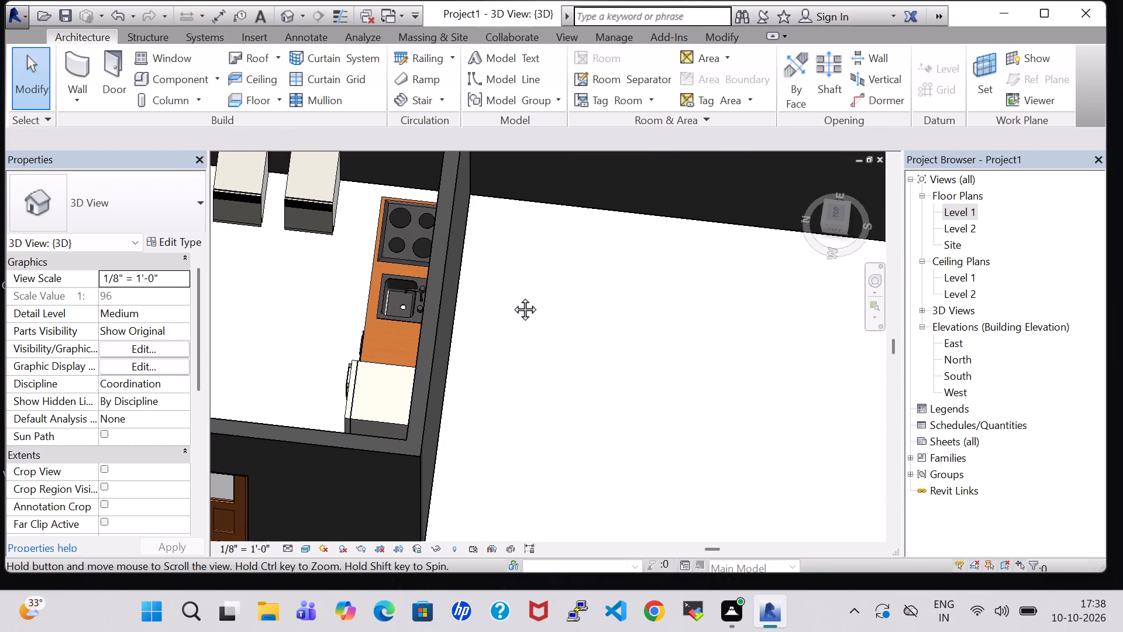
middle_click_drag(512, 296, 588, 287)
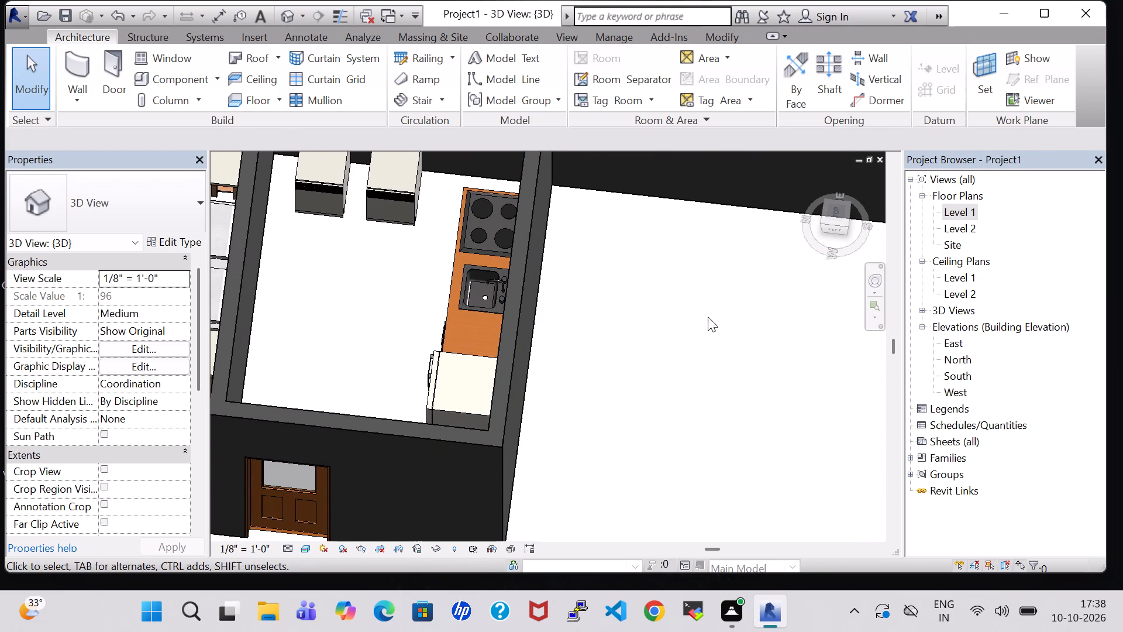
middle_click_drag(707, 350, 709, 301, "shift")
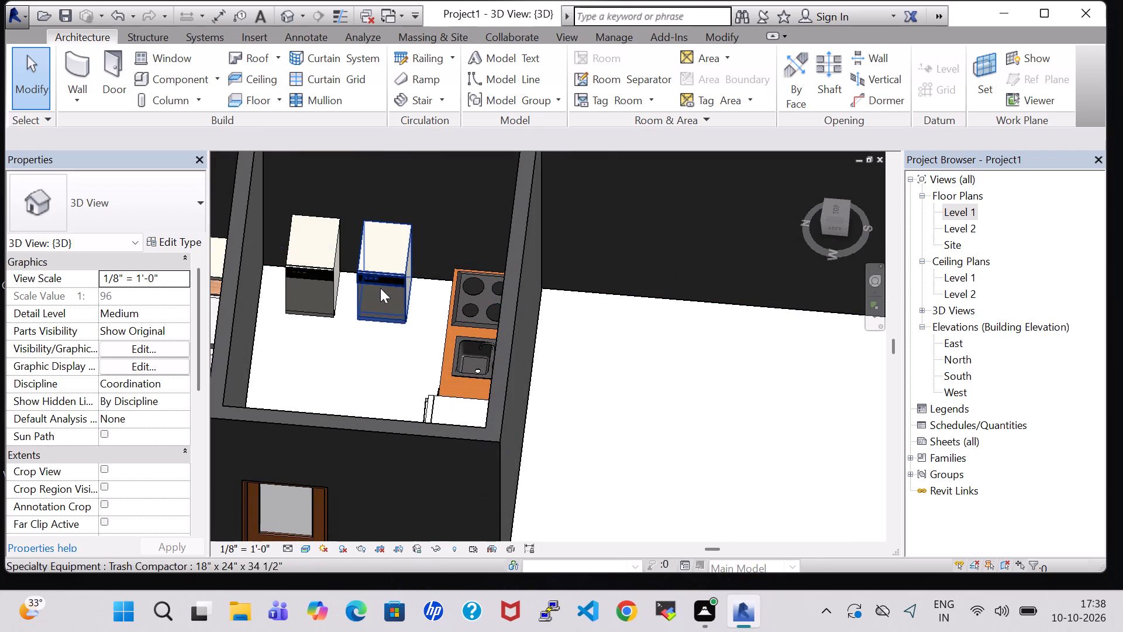
left_click(321, 271)
Review the whole house model in 3D from above and from several sides.
key("Home")
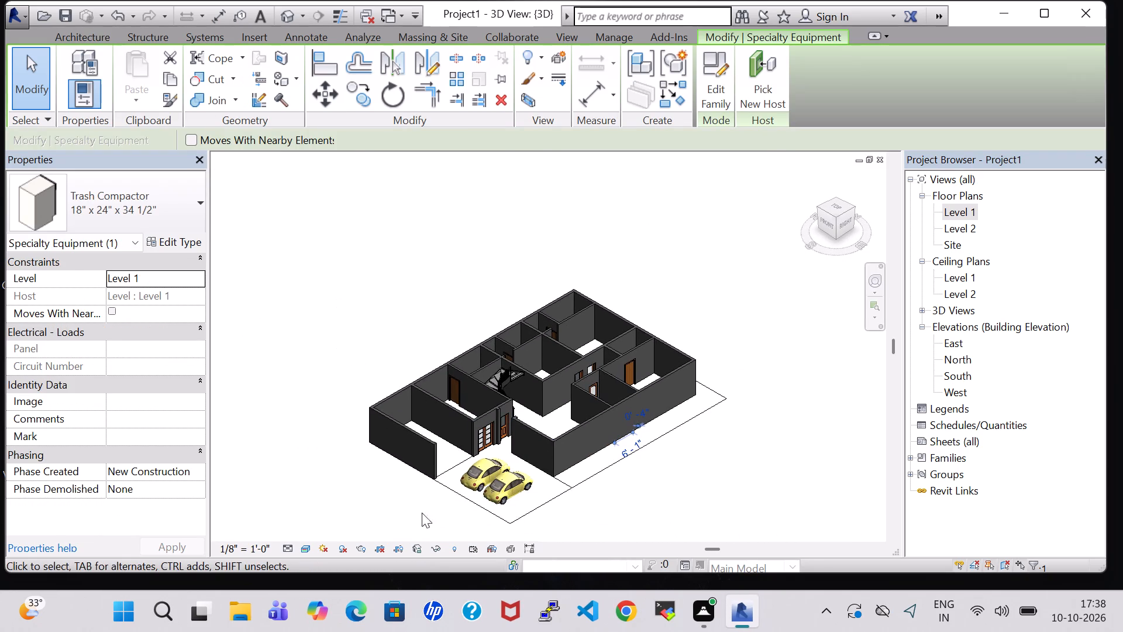
middle_click_drag(407, 507, 534, 492)
scroll(535, 487, "down", 2)
scroll(579, 423, "up", 5)
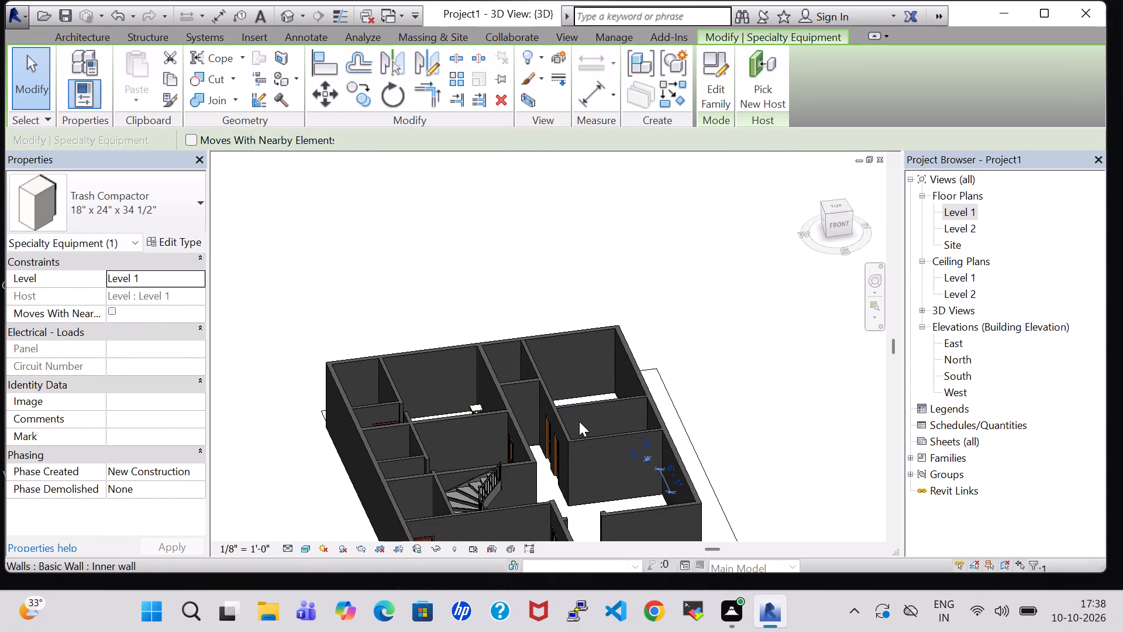
scroll(579, 421, "up", 2)
middle_click_drag(543, 312, 510, 162)
middle_click_drag(767, 283, 732, 468, "shift")
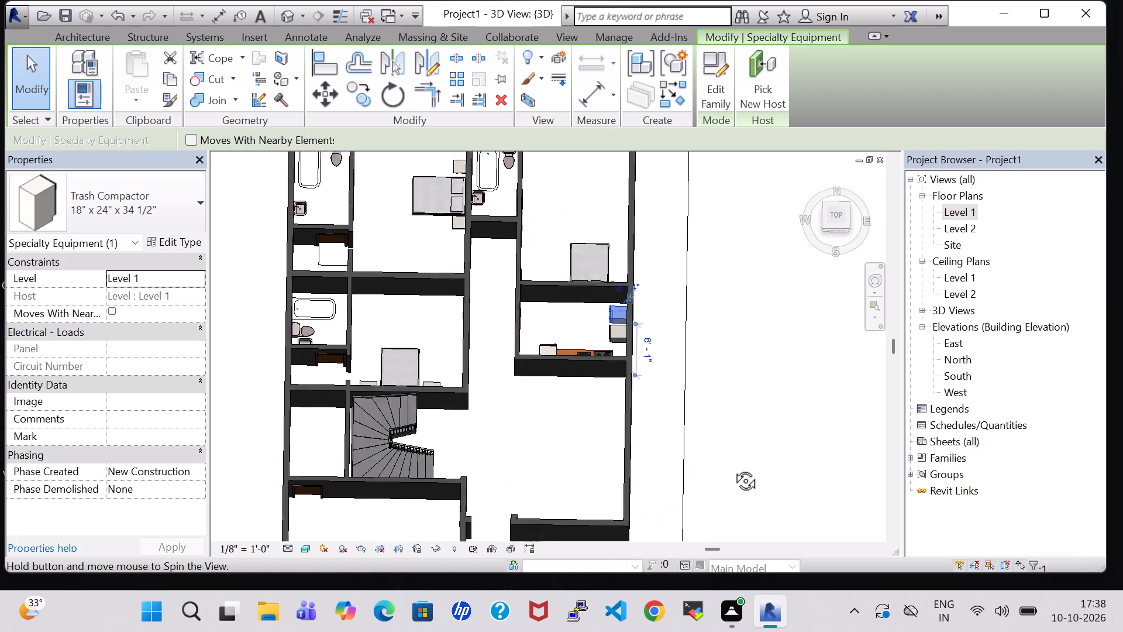
middle_click_drag(732, 468, 583, 435, "shift")
middle_click(529, 413, "shift")
middle_click(519, 410, "shift")
middle_click_drag(485, 369, 623, 366, "shift")
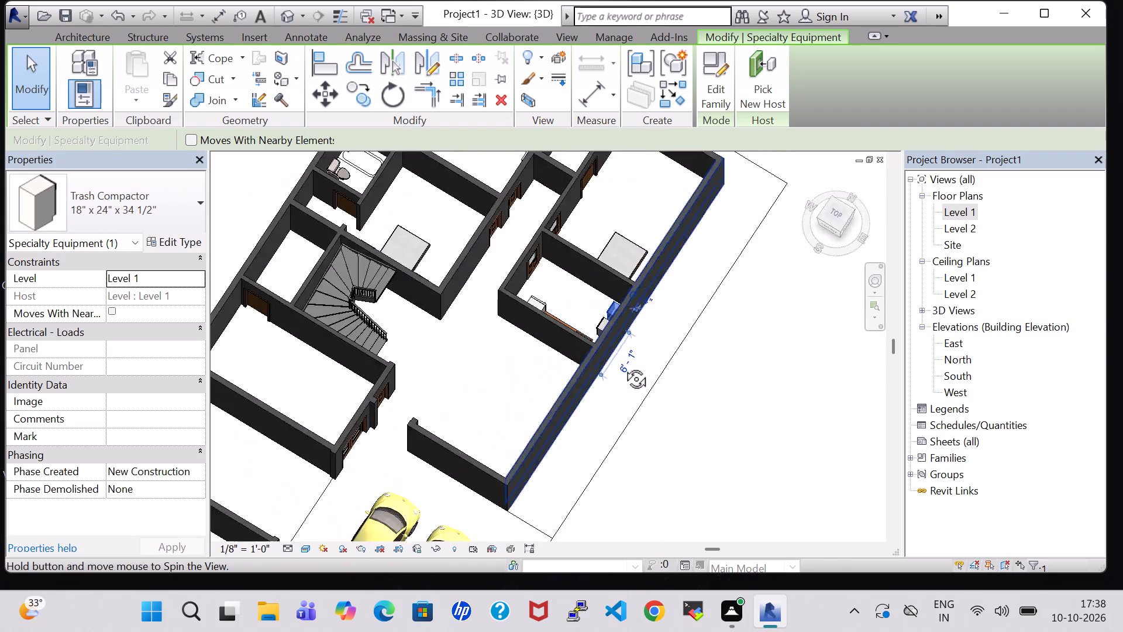
middle_click_drag(623, 366, 724, 305, "shift")
middle_click_drag(601, 435, 625, 398, "shift")
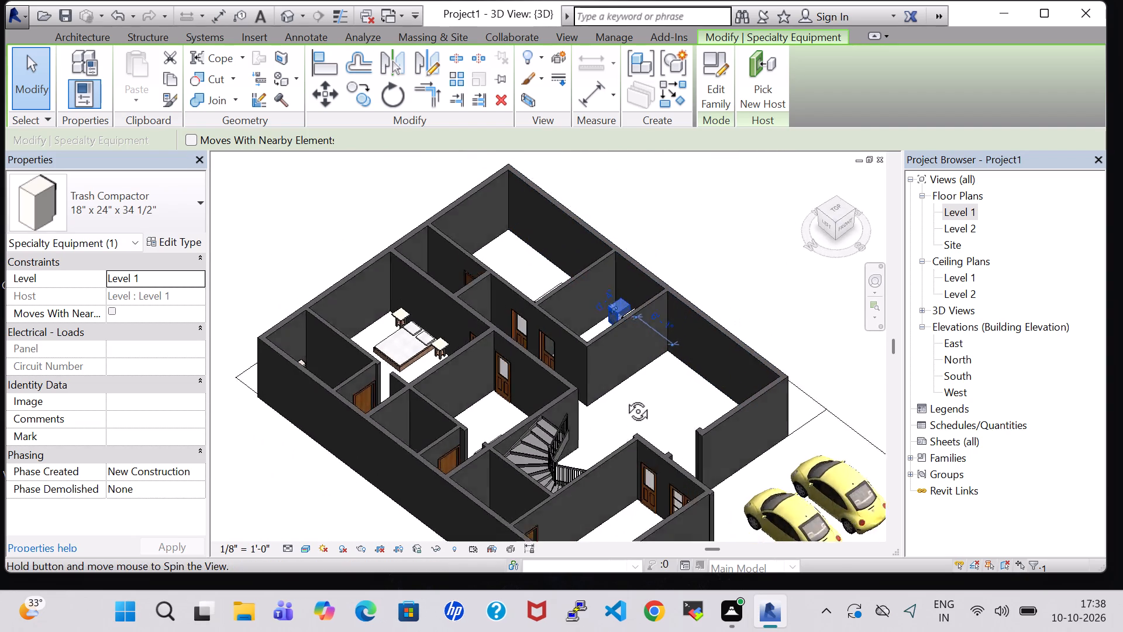
middle_click_drag(625, 398, 702, 349, "shift")
left_click(685, 194)
Delete the northern Trash Compactor, the one farther from the kitchenette, in the 3D view.
middle_click_drag(681, 194, 621, 237)
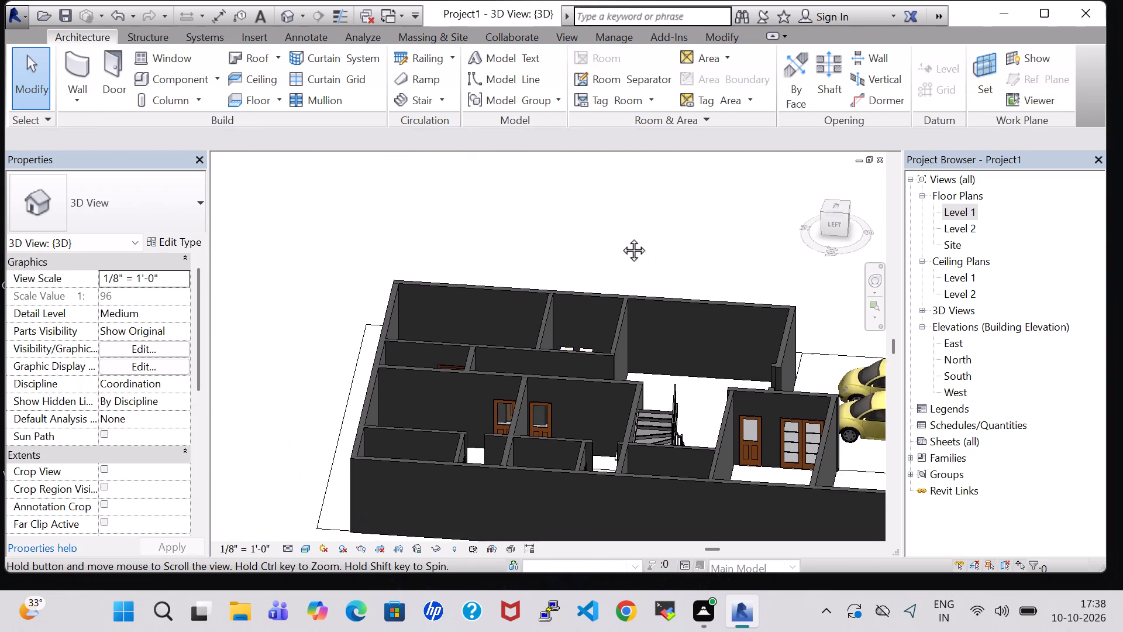
middle_click_drag(621, 237, 622, 238)
middle_click_drag(608, 208, 605, 322, "shift")
scroll(663, 399, "up", 5)
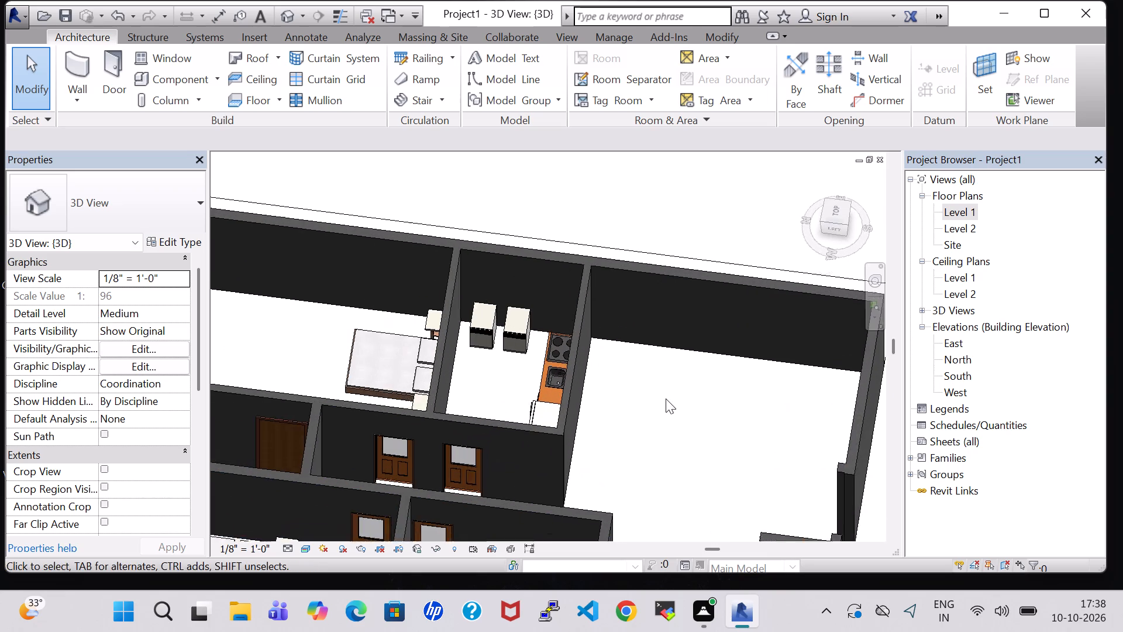
left_click(450, 317)
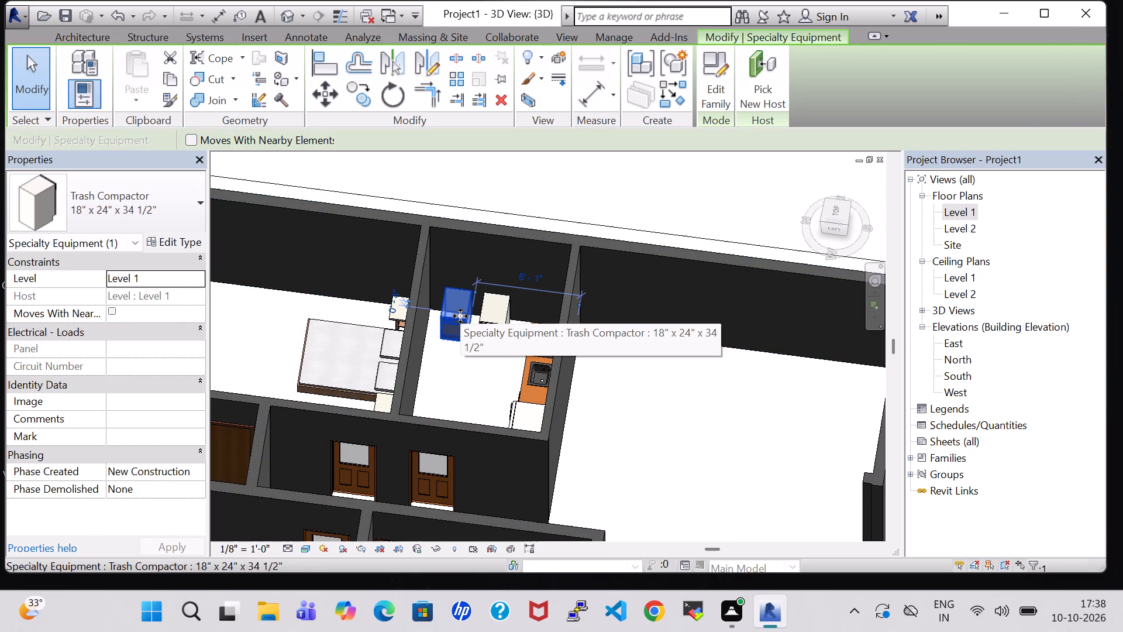
key("Delete")
Move the remaining Trash Compactor north along the kitchen's east wall, away from the kitchenette and towards the bedroom wall.
left_click(482, 325)
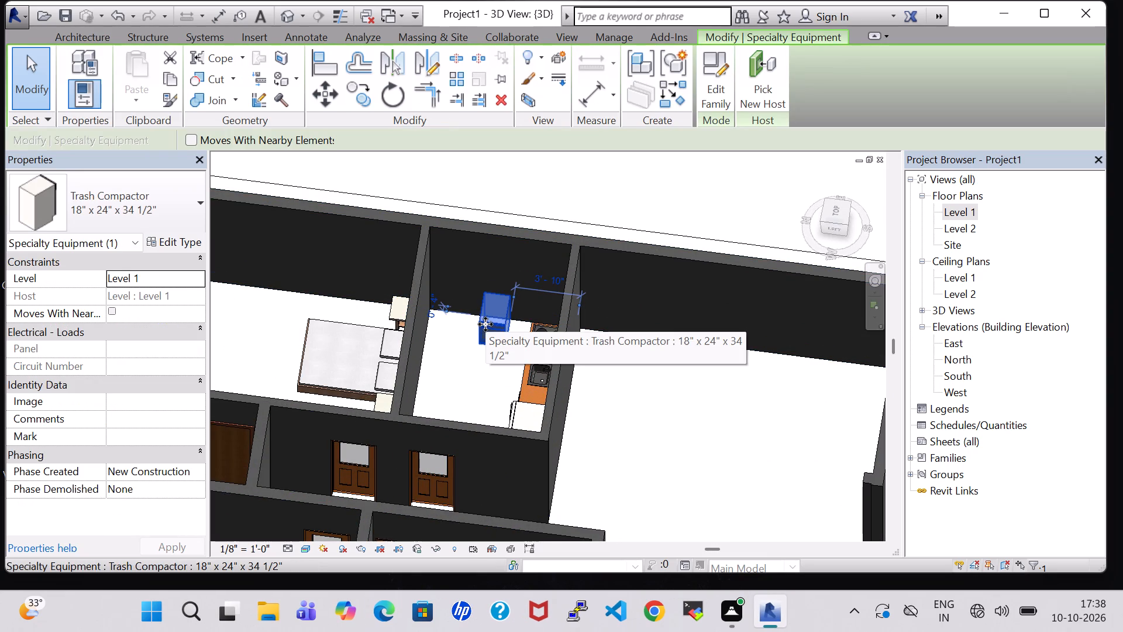
key("Left")
key("Left")
key("Left")
key("Left")
key("Left")
key("Left")
key("Left")
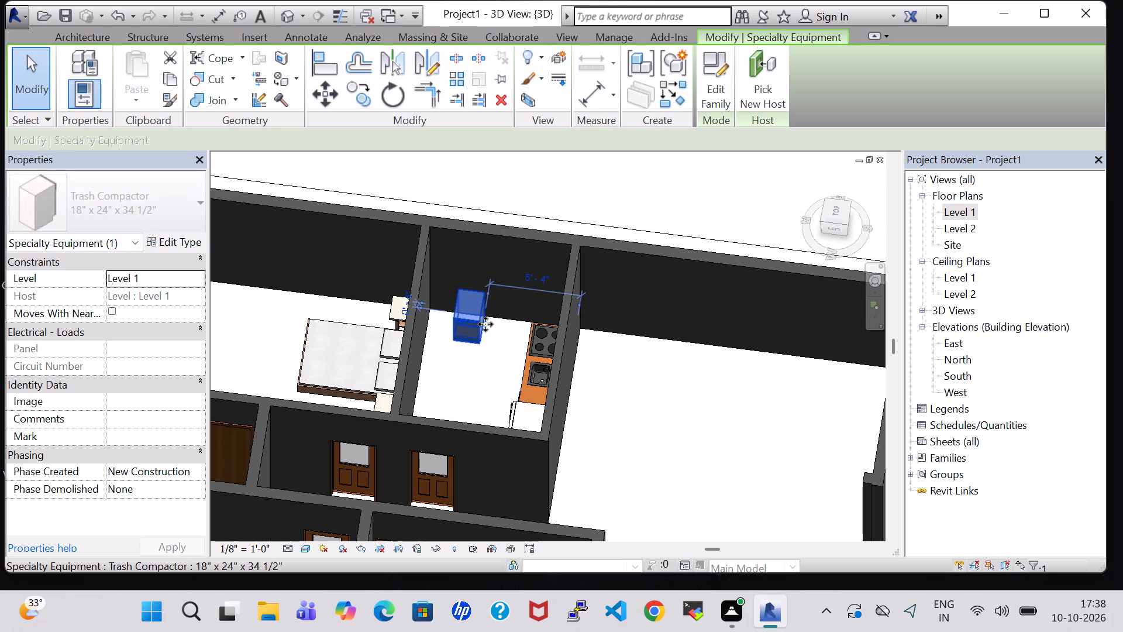
key("Left")
key("Left")
key("Left")
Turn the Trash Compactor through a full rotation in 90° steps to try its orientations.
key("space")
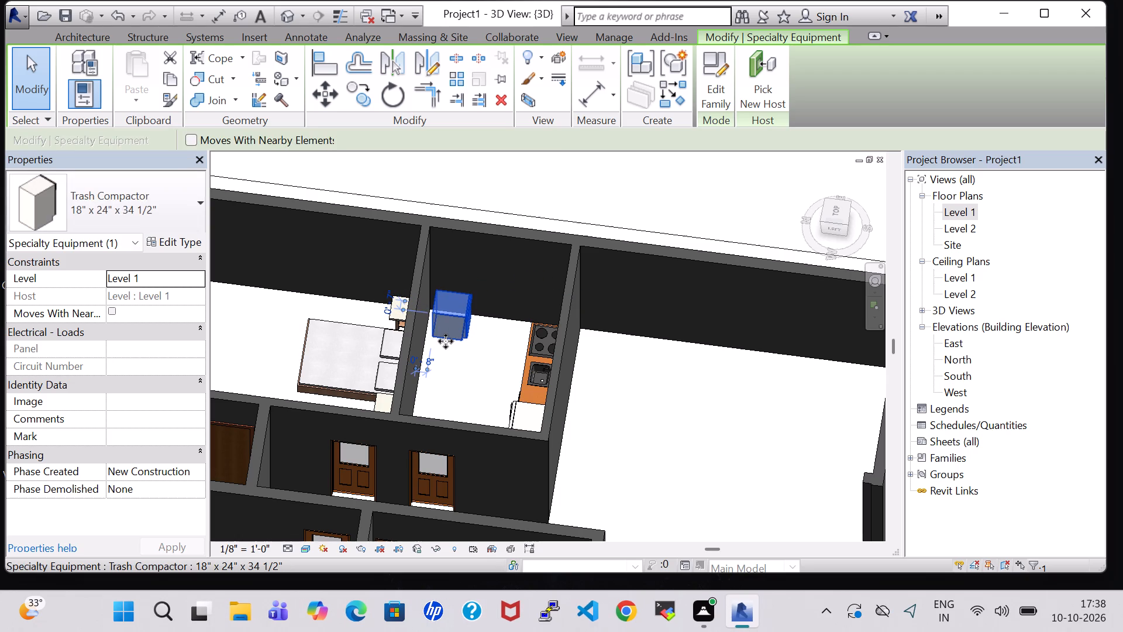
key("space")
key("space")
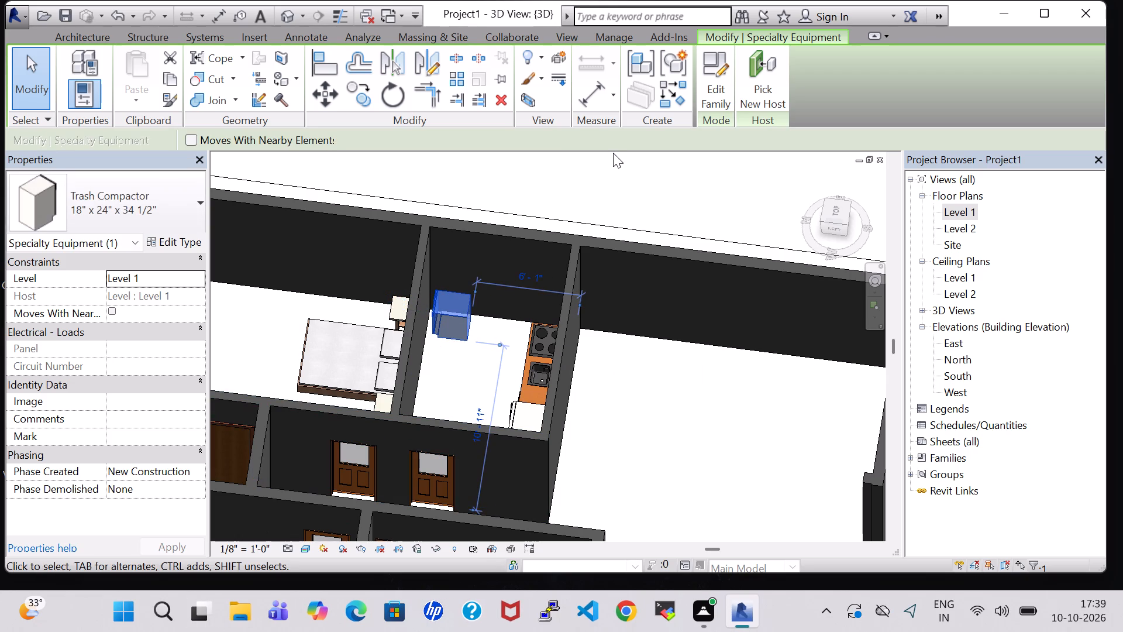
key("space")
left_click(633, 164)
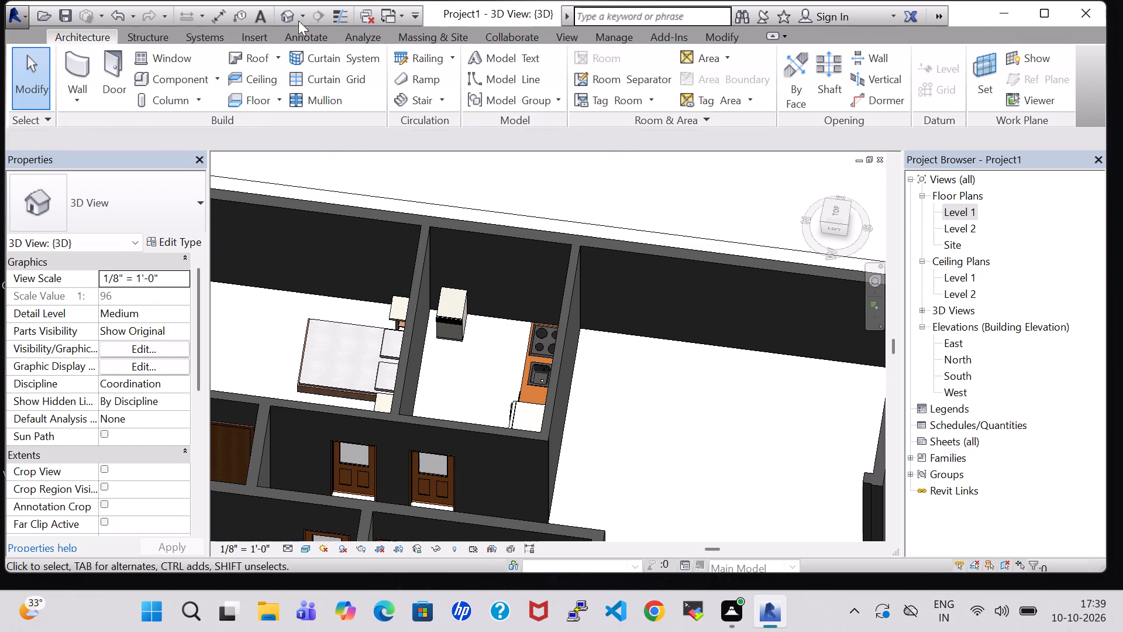
Return to the Level 1 floor plan.
double_click(970, 210)
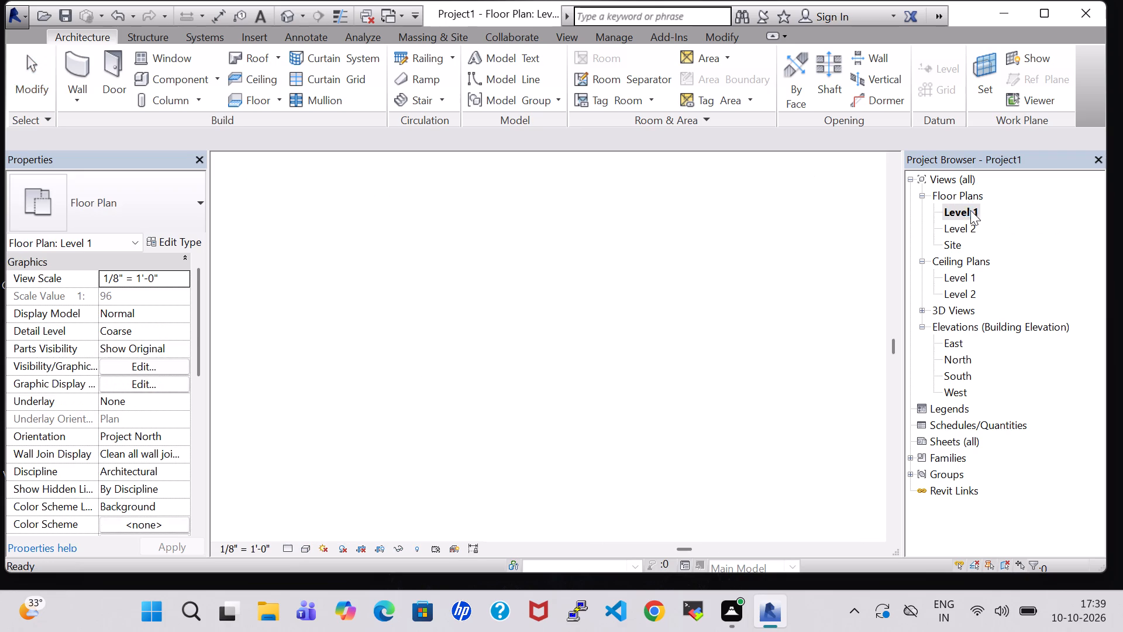
scroll(177, 123, "down", 3)
scroll(502, 293, "down", 4)
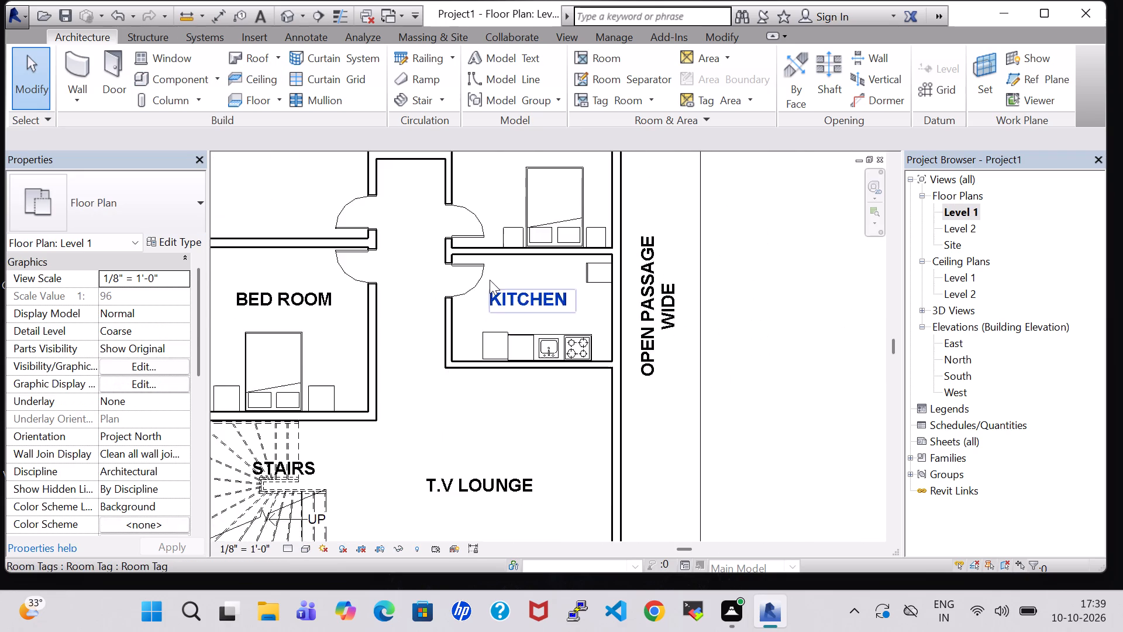
scroll(490, 280, "down", 2)
middle_click_drag(683, 265, 783, 410)
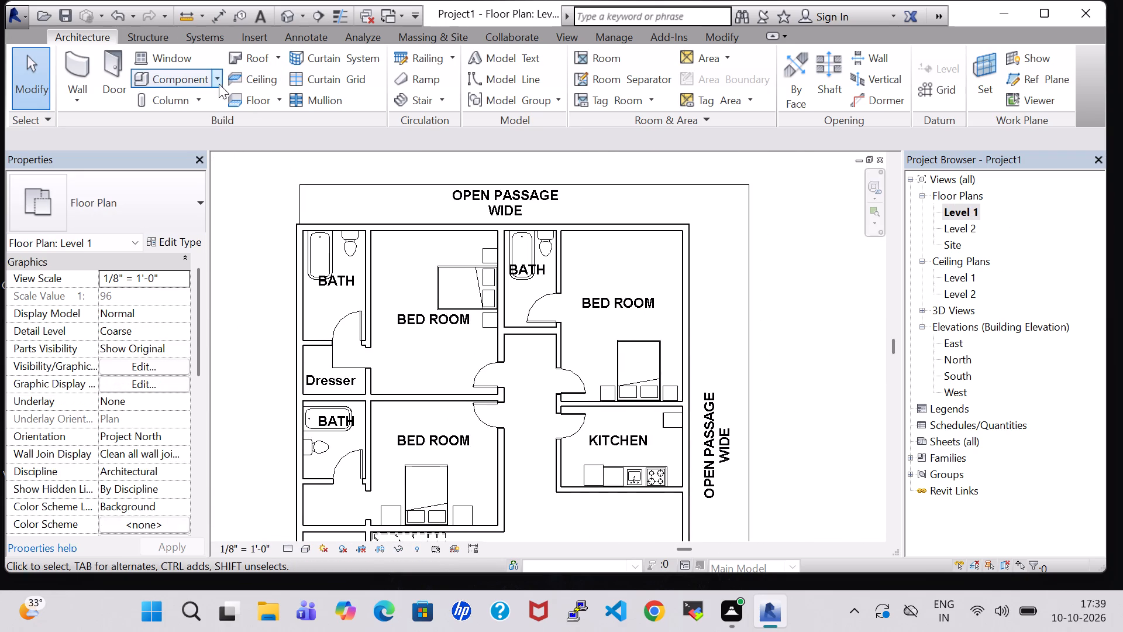
scroll(199, 78, "down", 2)
middle_click_drag(801, 306, 791, 289)
scroll(791, 289, "down", 2)
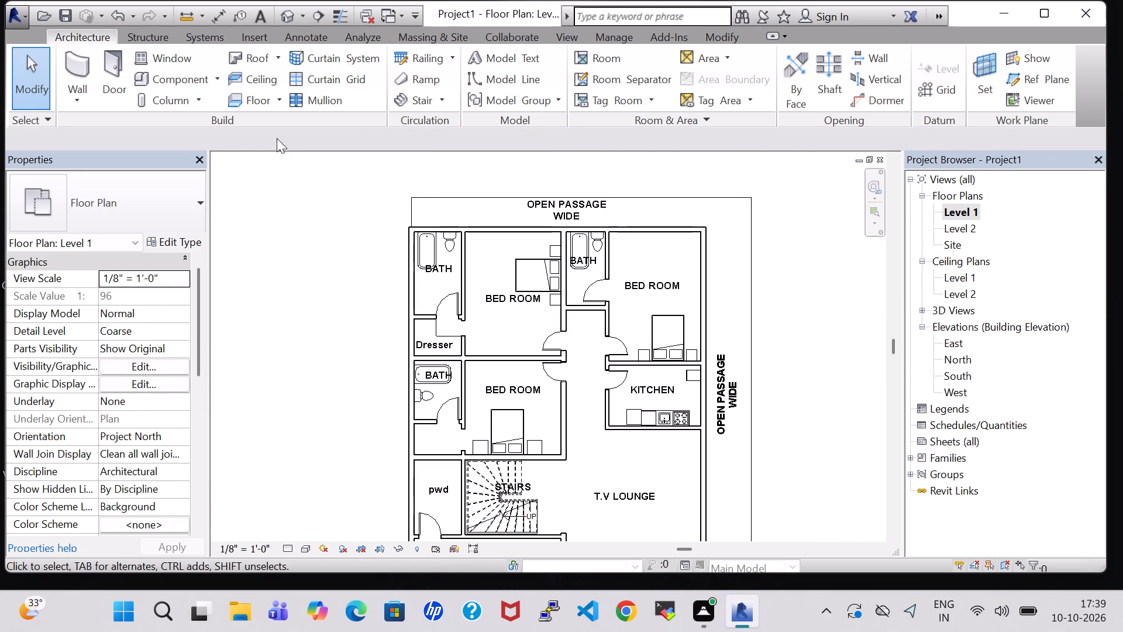
Load the Oven Double-Built-in family from the Domestic folder of Specialty Equipment in the US Imperial library.
left_click(181, 80)
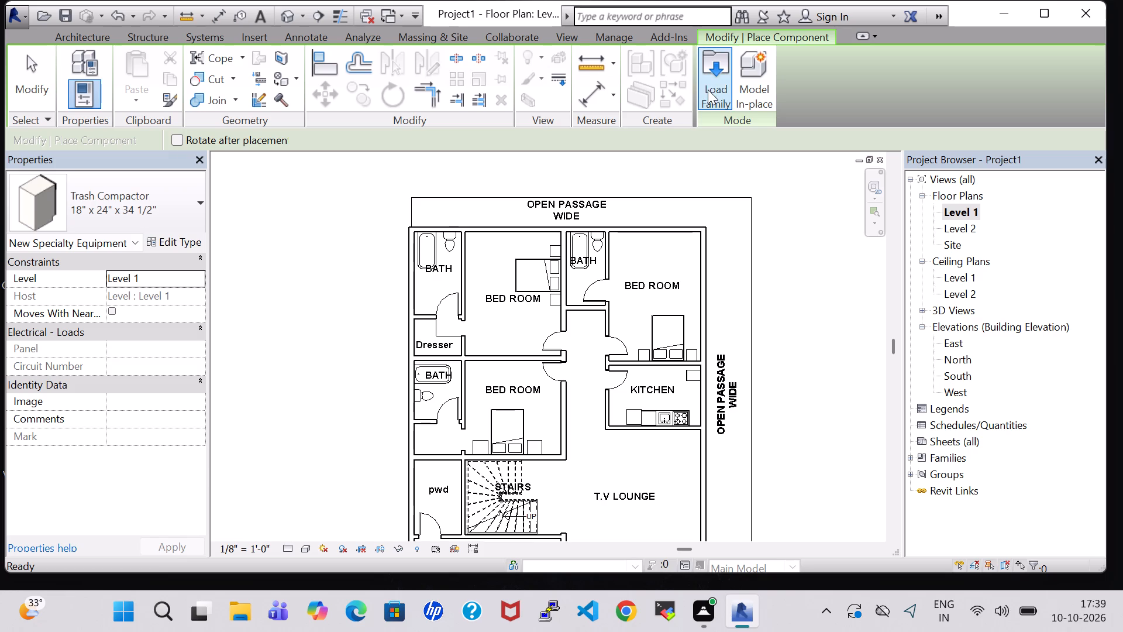
left_click(711, 91)
scroll(619, 279, "down", 1)
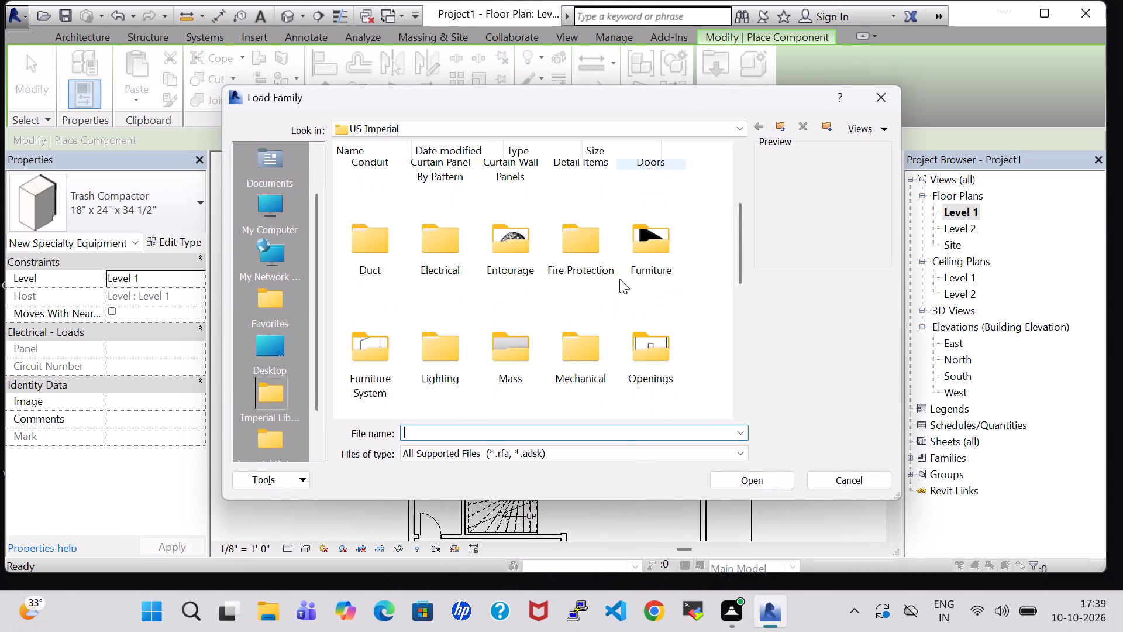
double_click(645, 248)
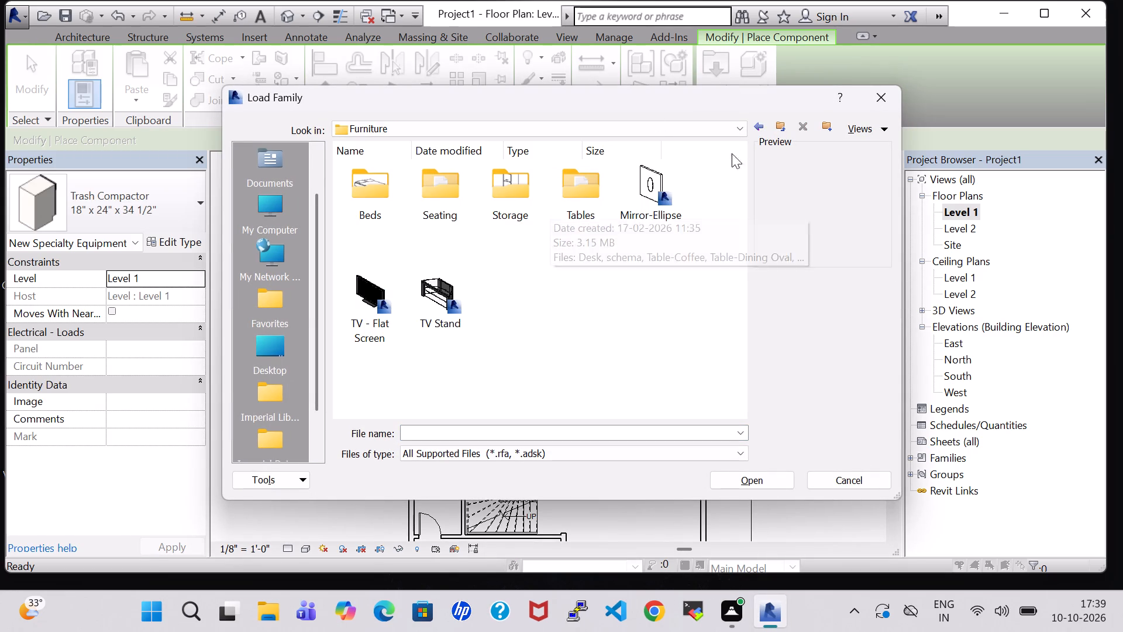
left_click(761, 123)
scroll(518, 259, "down", 3)
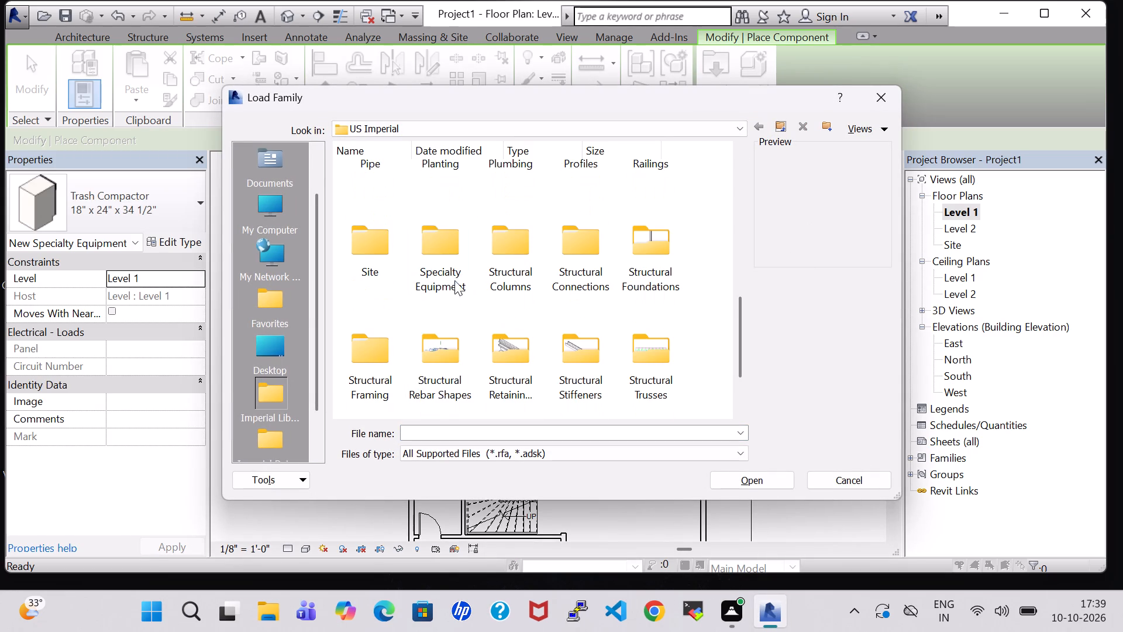
double_click(452, 247)
double_click(431, 193)
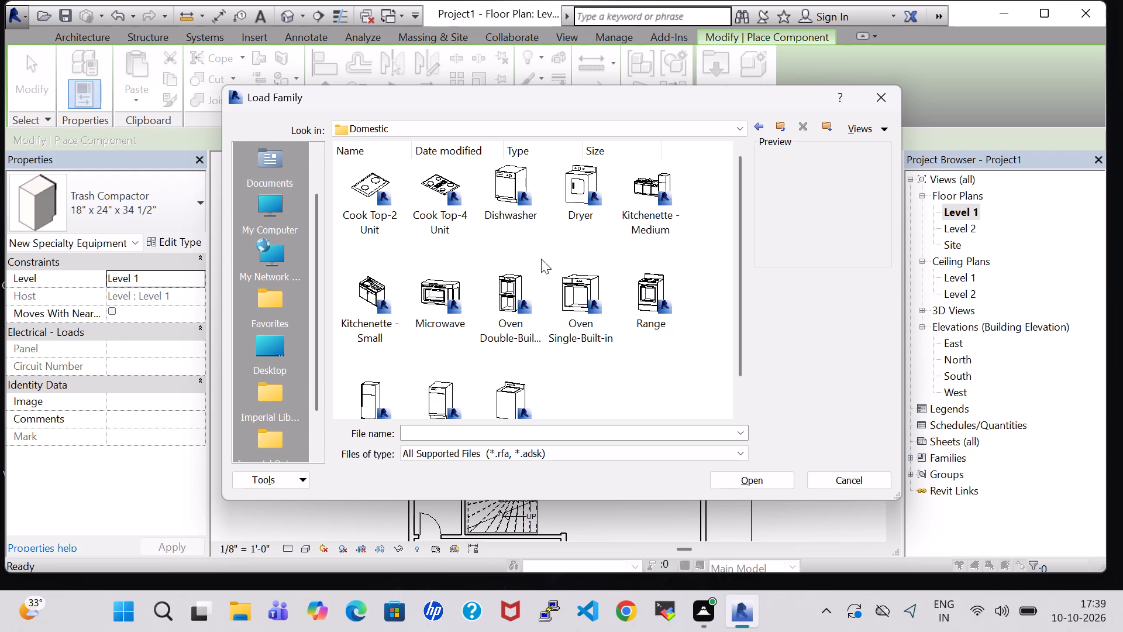
left_click(511, 308)
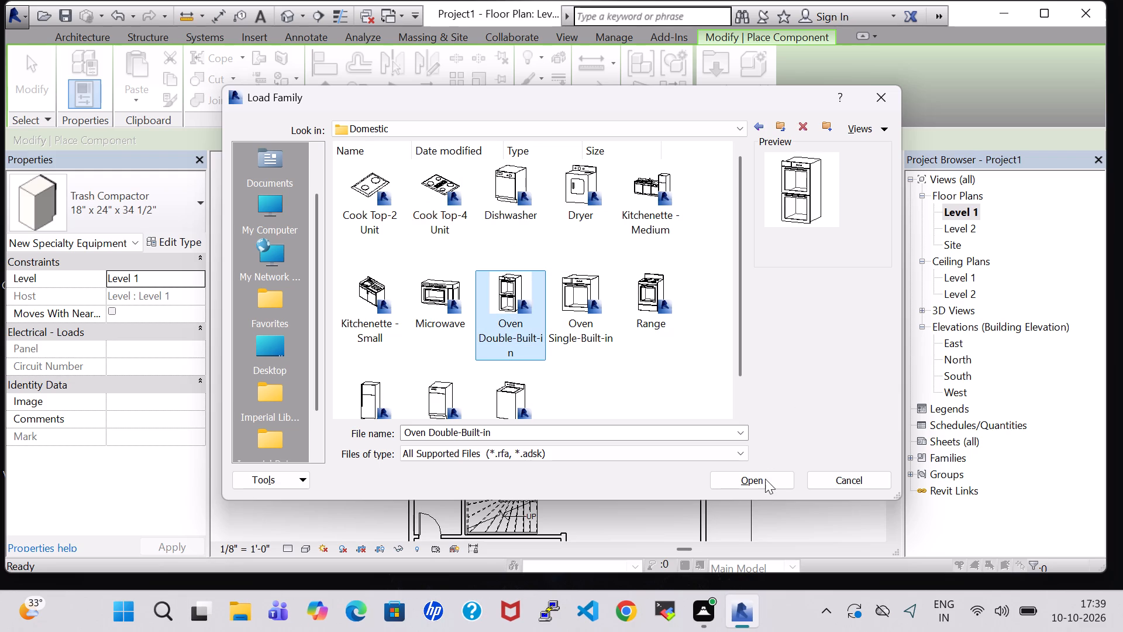
left_click(764, 480)
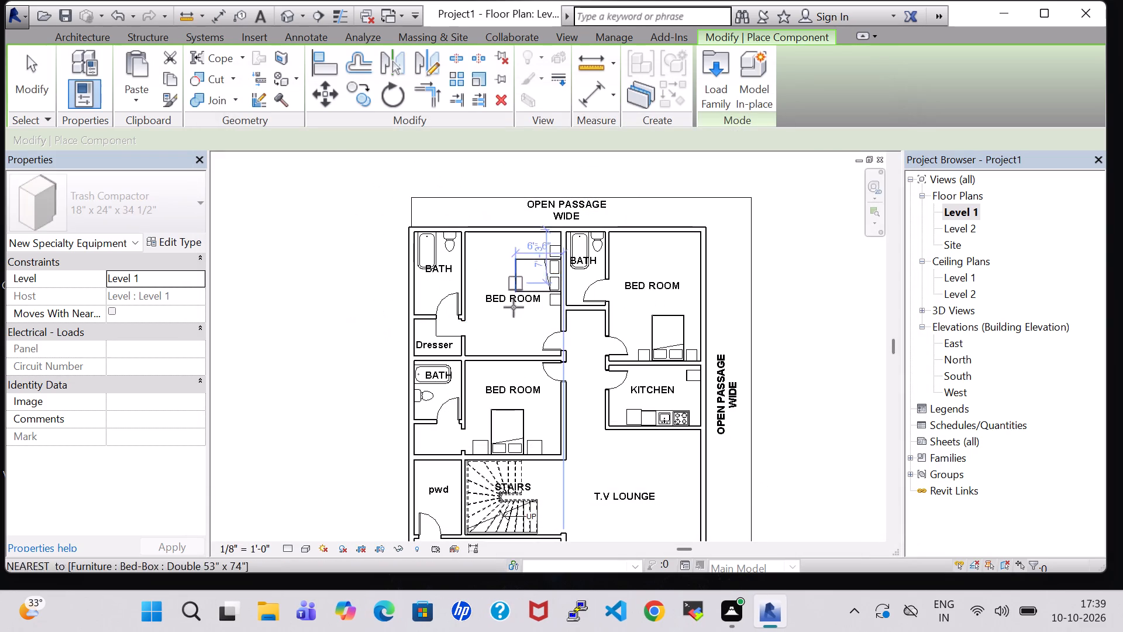
Place the 21 1/2" x 39 1/4" x 21" Oven Double-Built-in against the kitchen's north wall.
scroll(540, 351, "up", 9)
middle_click_drag(838, 460, 670, 414)
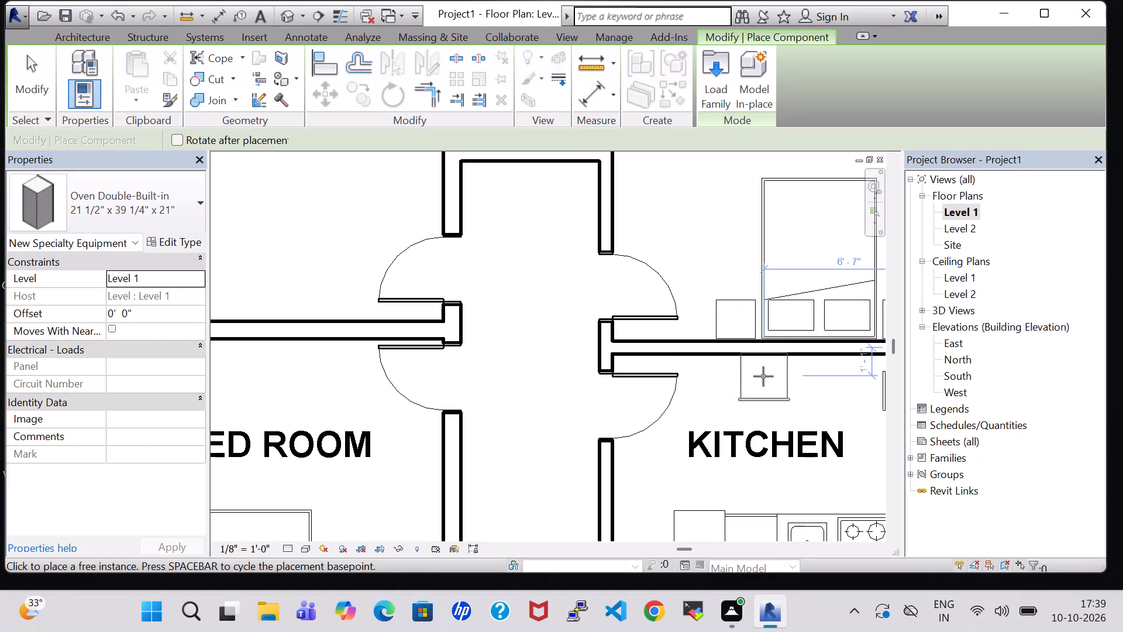
left_click(763, 376)
key("Escape")
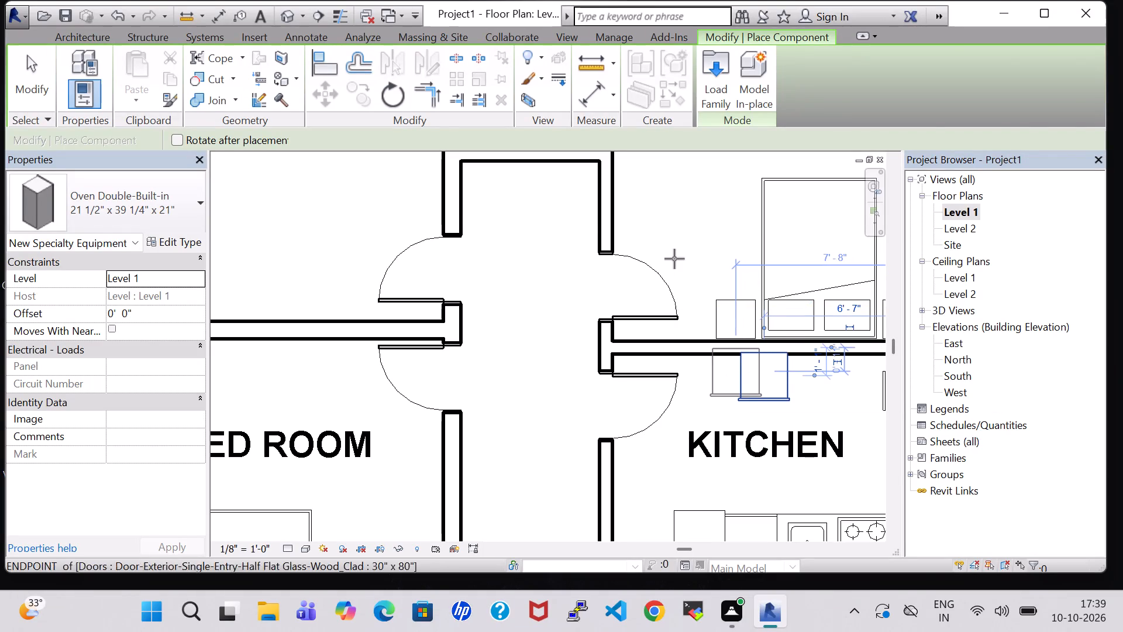
key("Escape")
key("Escape")
Check the oven's placement in the kitchen in the 3D view and return to the Level 1 floor plan.
left_click(275, 15)
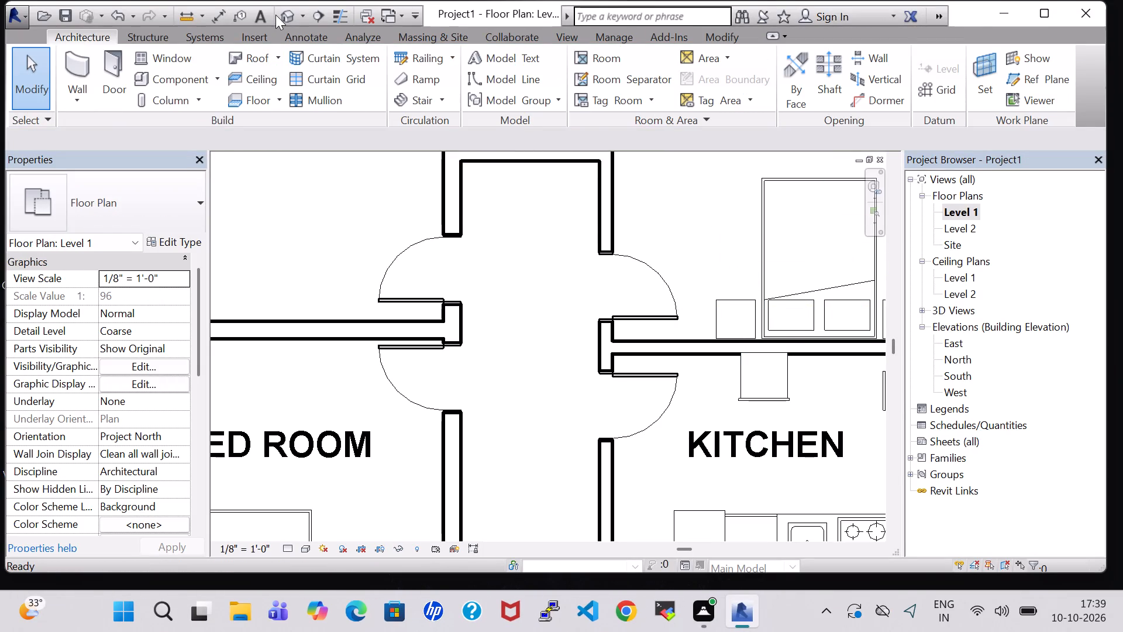
left_click(285, 15)
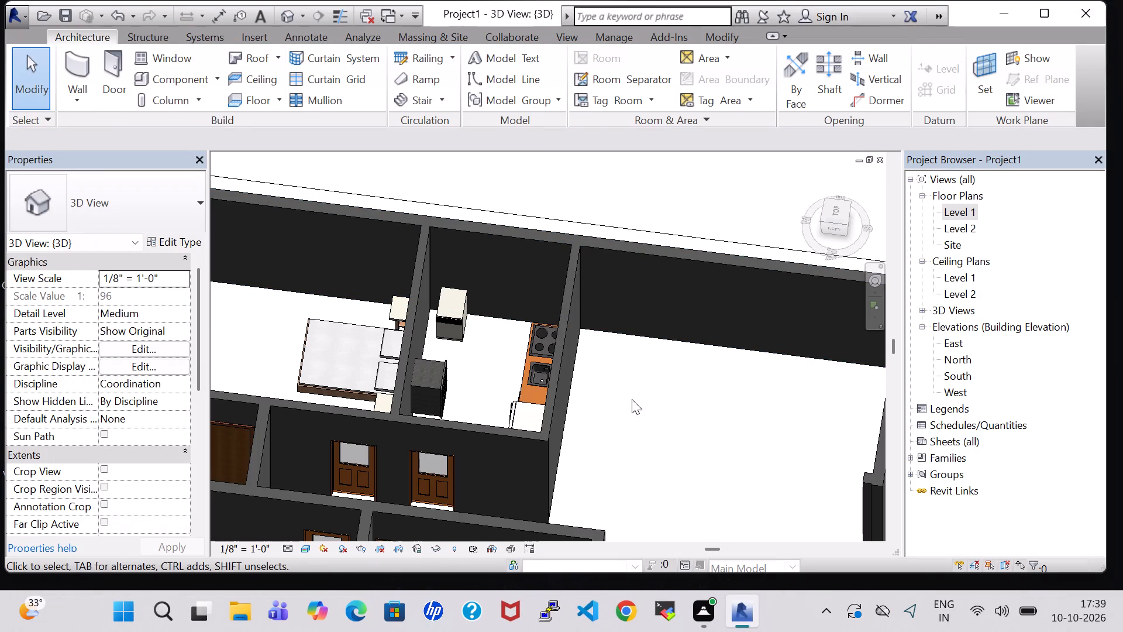
middle_click_drag(646, 411, 515, 354, "shift")
middle_click_drag(484, 357, 435, 434, "shift")
double_click(956, 214)
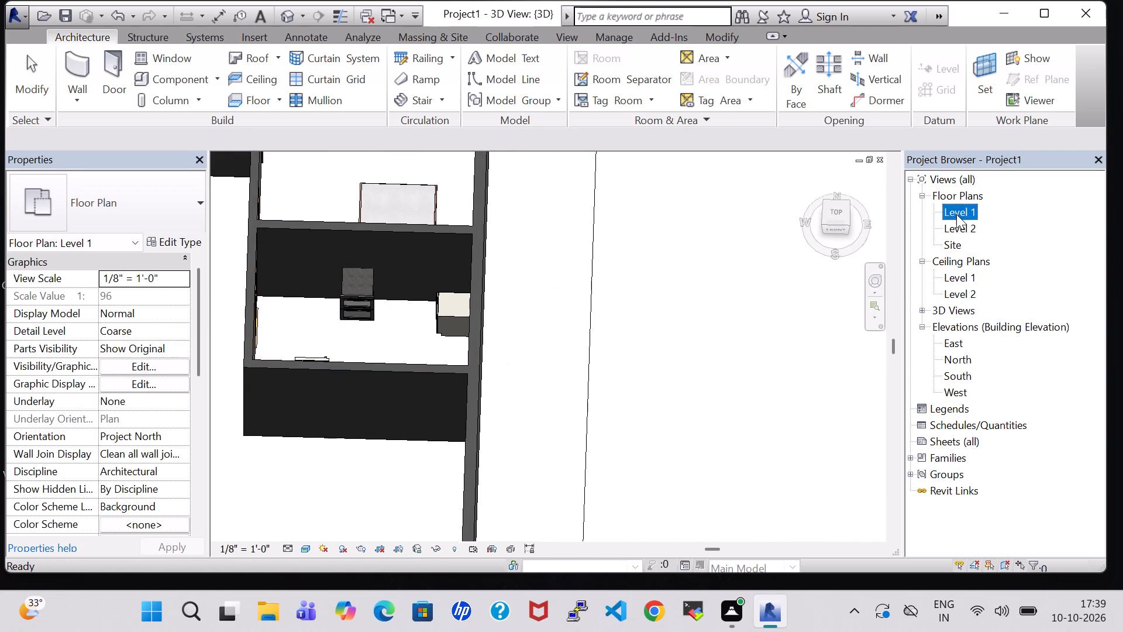
Load the TV Stand family from the Furniture folder of the US Imperial library.
scroll(760, 320, "down", 3)
scroll(792, 404, "up", 1)
middle_click_drag(792, 404, 643, 376)
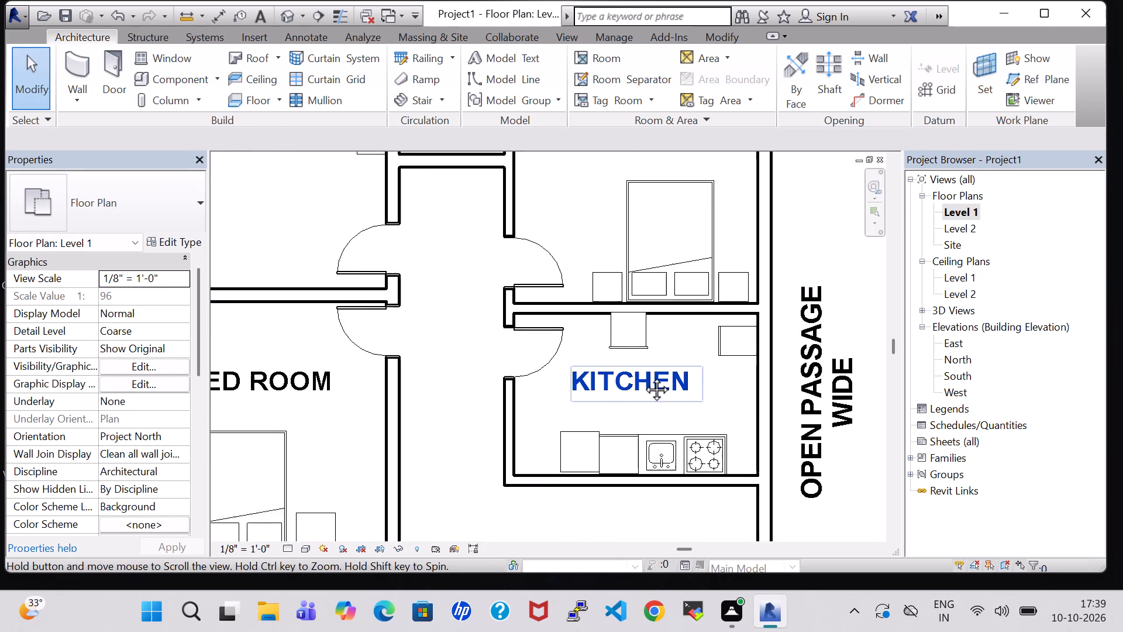
middle_click_drag(643, 376, 633, 373)
scroll(740, 371, "down", 1)
middle_click_drag(811, 250, 776, 373)
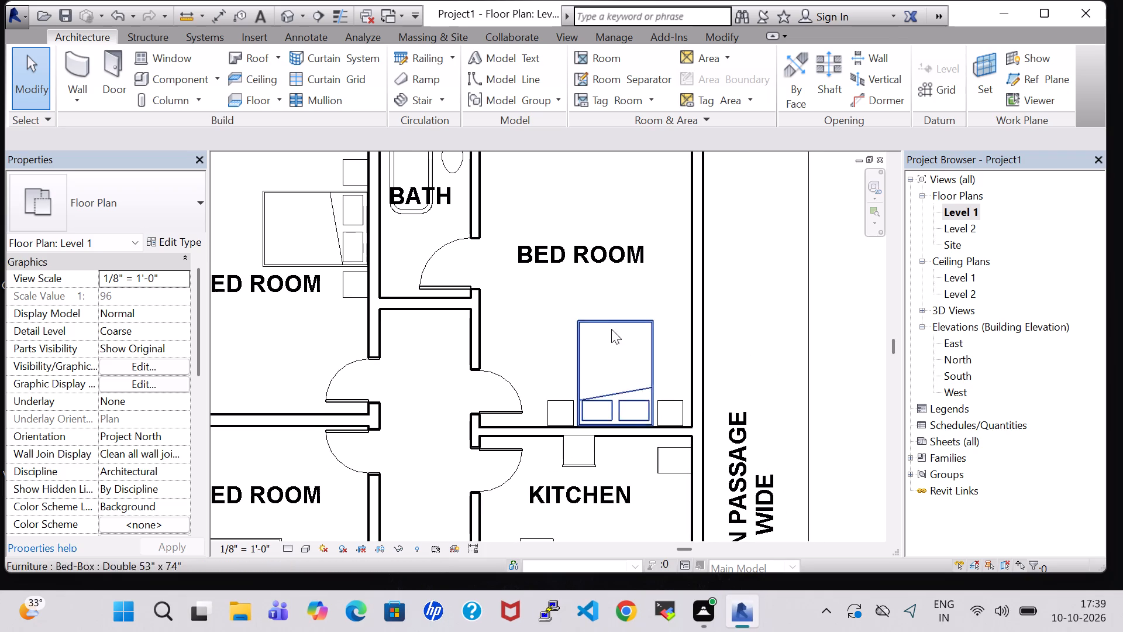
middle_click_drag(846, 297, 804, 368)
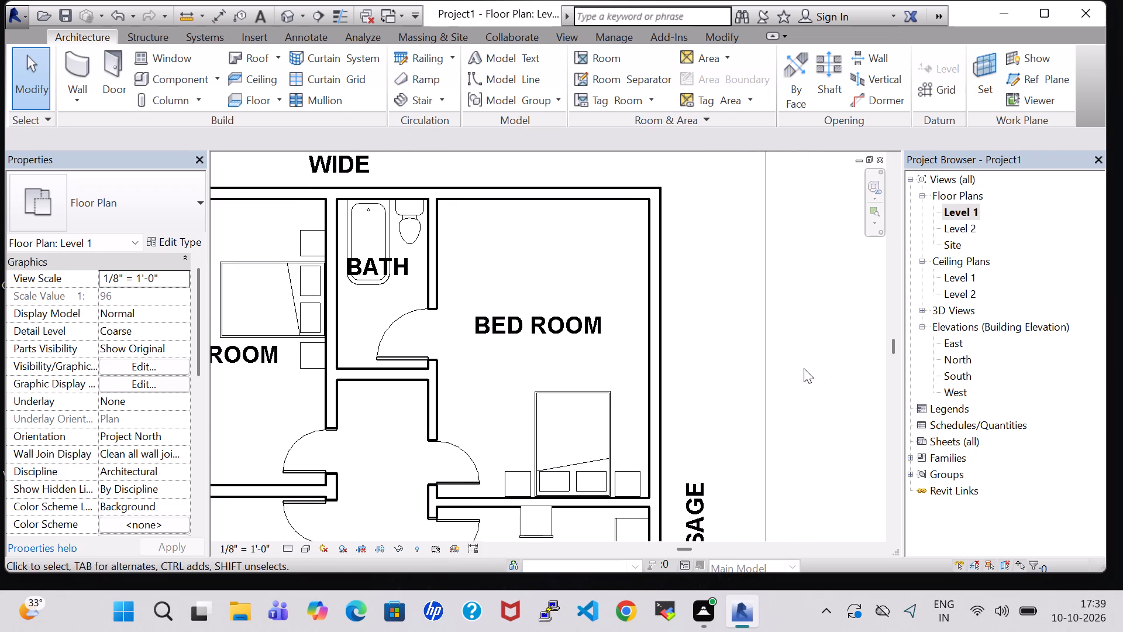
scroll(429, 397, "down", 1)
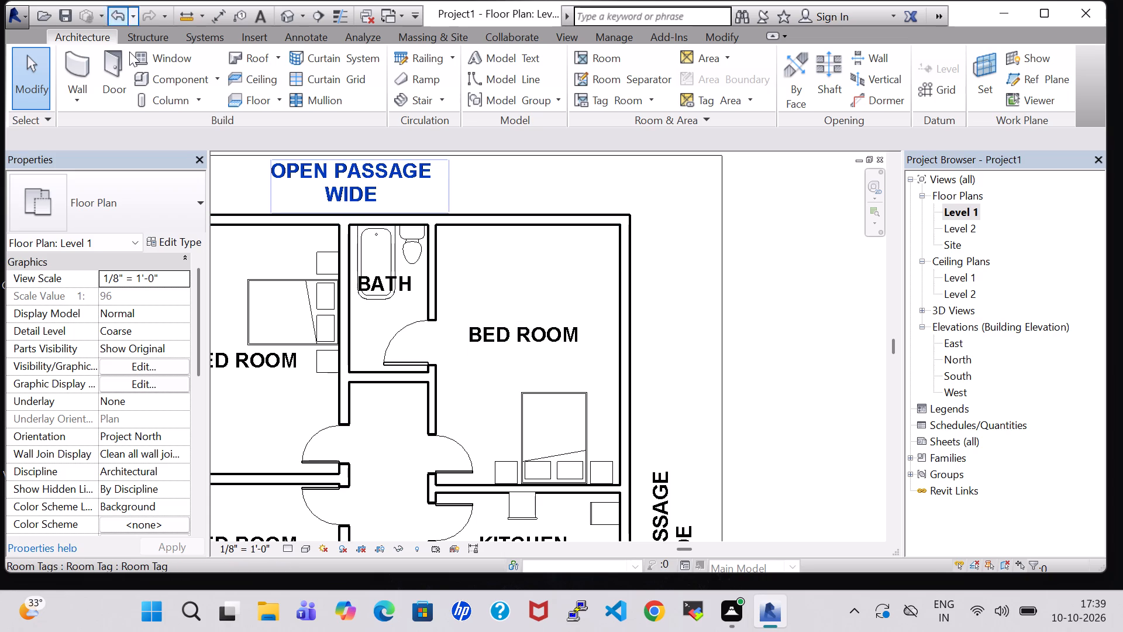
left_click(154, 74)
left_click(714, 57)
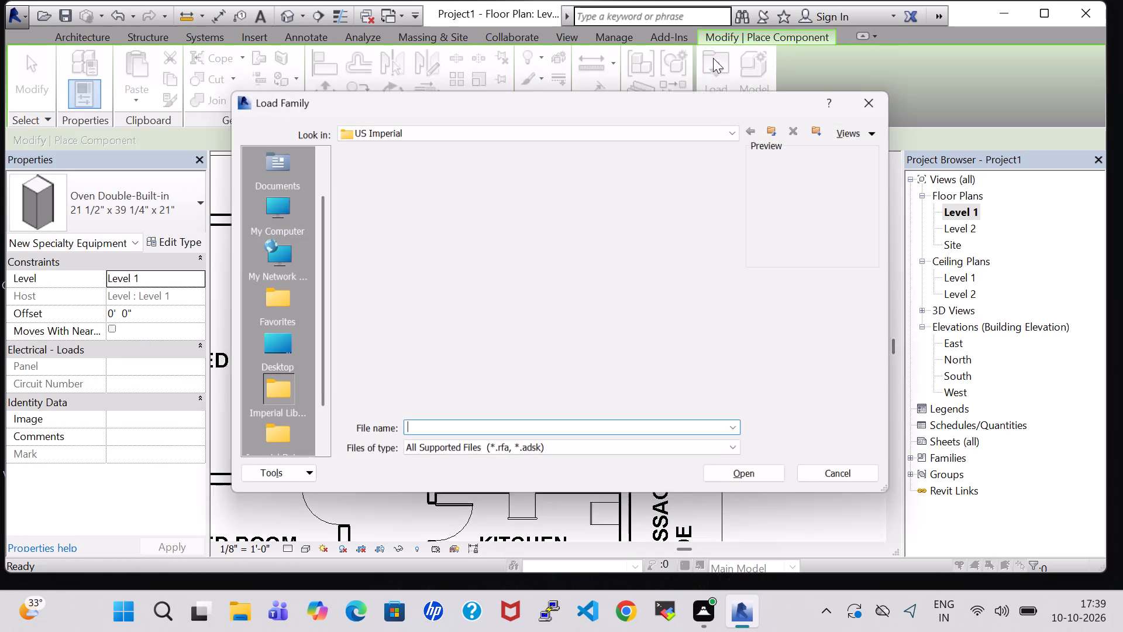
scroll(589, 220, "down", 3)
scroll(589, 217, "up", 1)
scroll(647, 283, "up", 2)
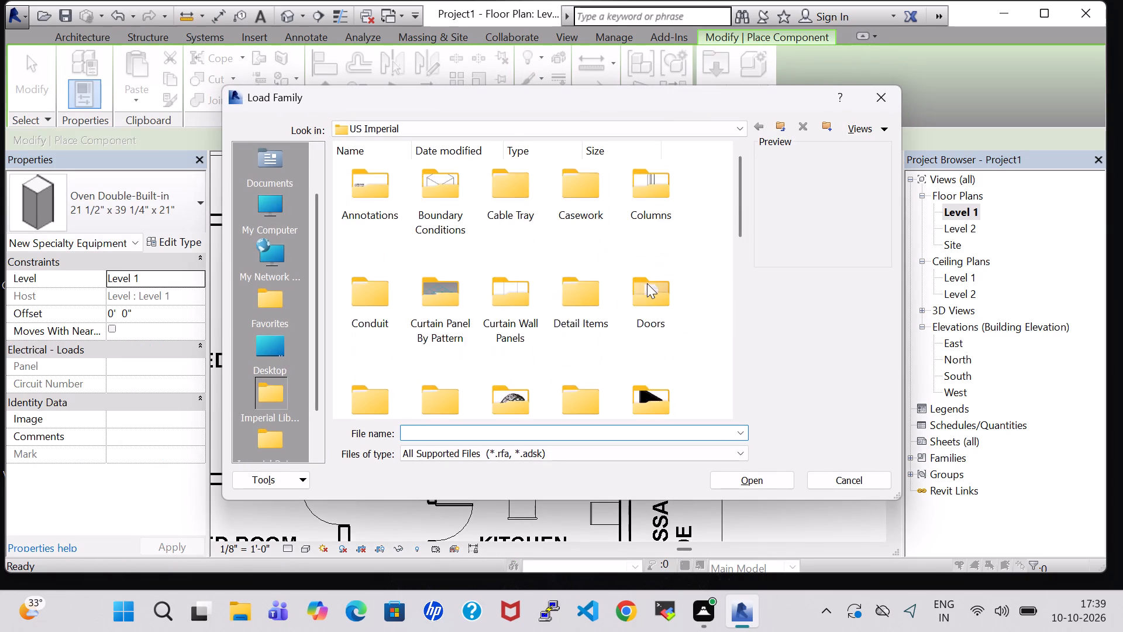
scroll(647, 283, "down", 1)
double_click(661, 229)
left_click(430, 288)
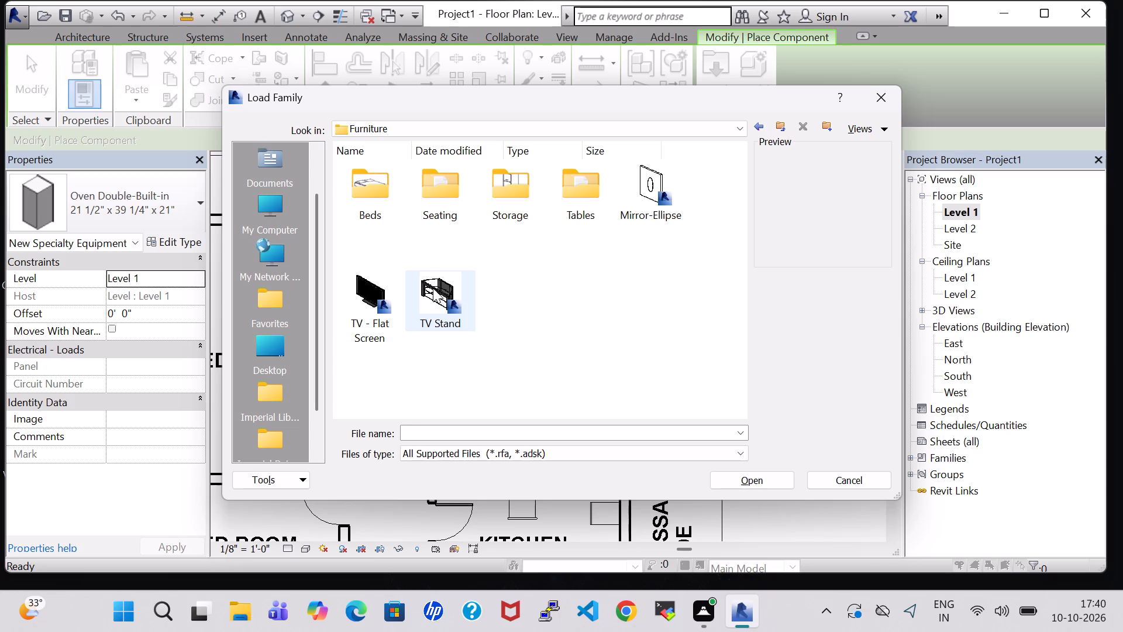
left_click(792, 483)
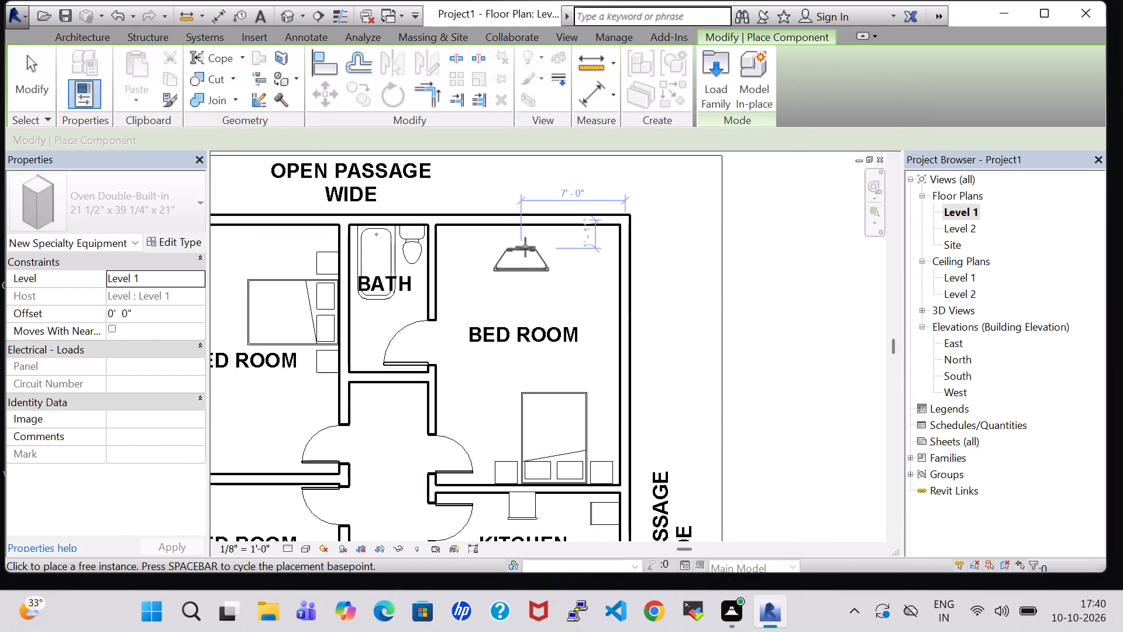
Place a TV Stand facing the bed in each bedroom: north wall in the northeast and southwest bedrooms, west wall in the northwest one.
left_click(526, 230)
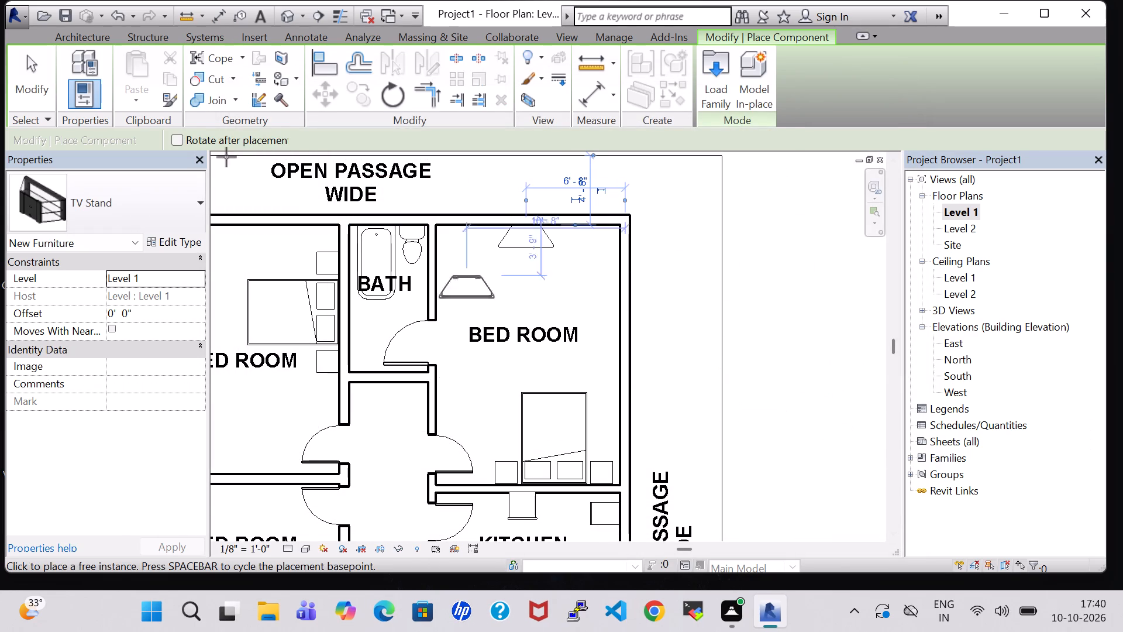
scroll(682, 361, "down", 2)
middle_click_drag(739, 355, 742, 329)
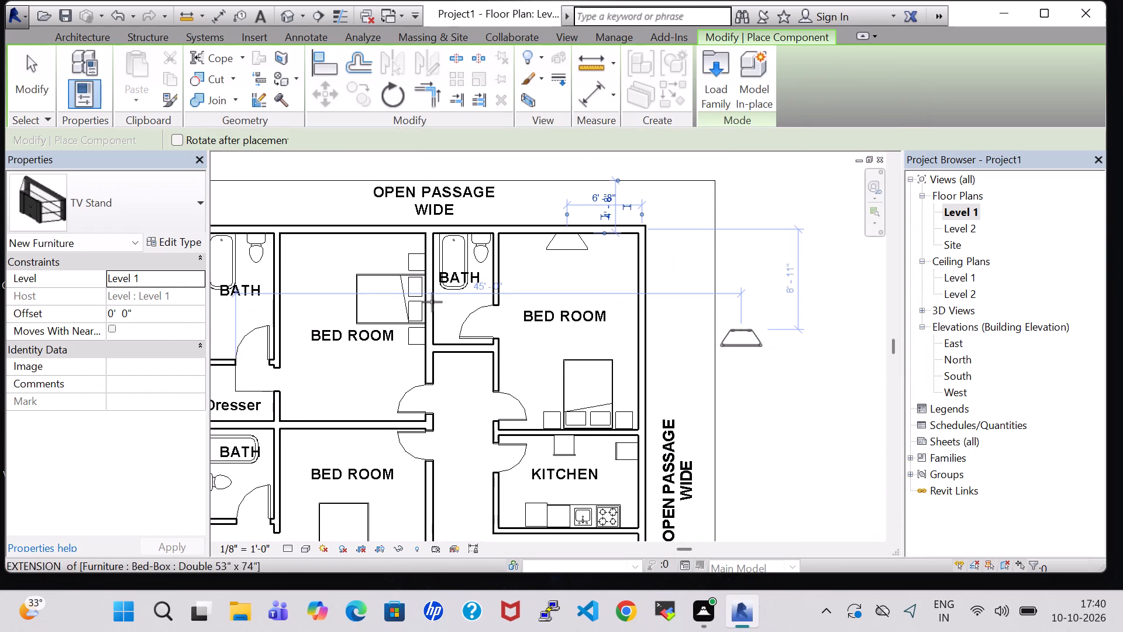
key("space")
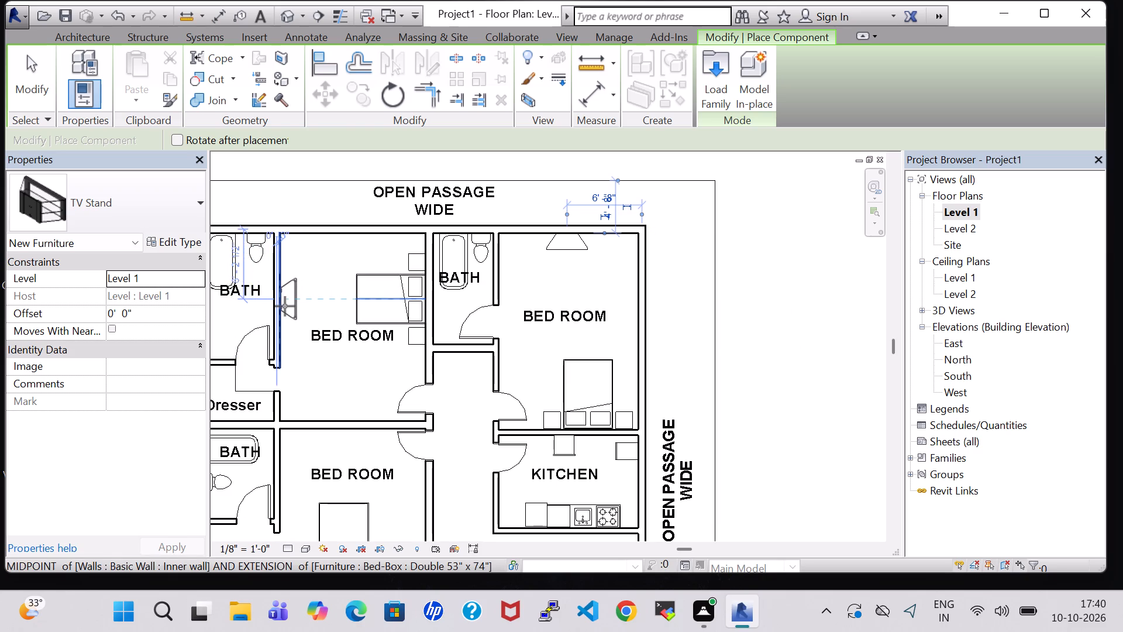
left_click(285, 306)
middle_click_drag(343, 450, 343, 311)
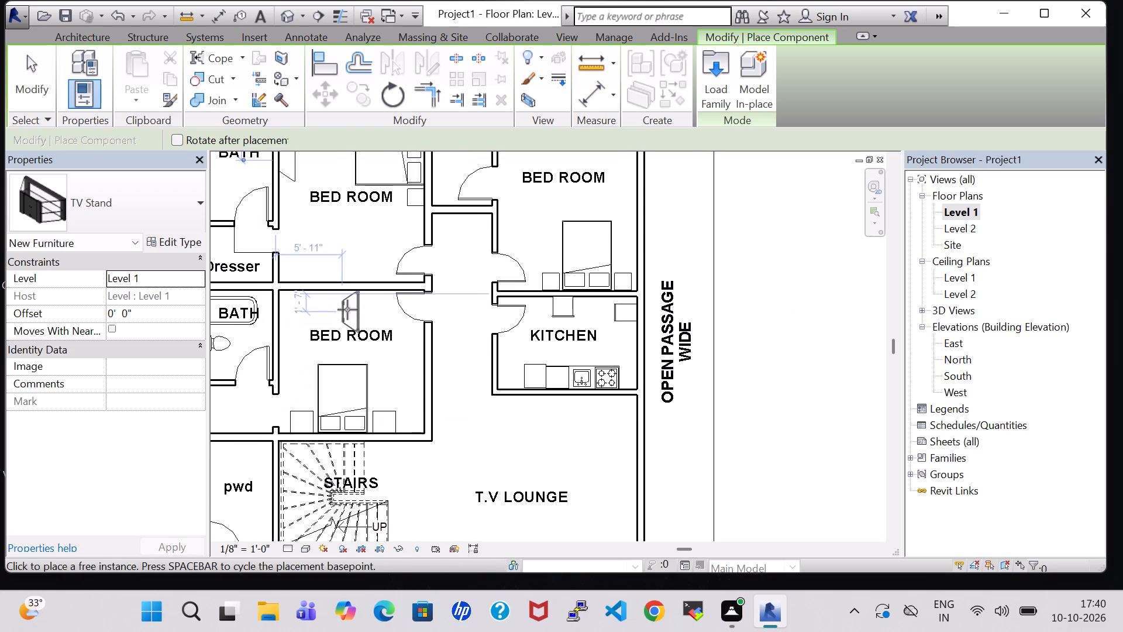
key("space")
key("space")
key("space")
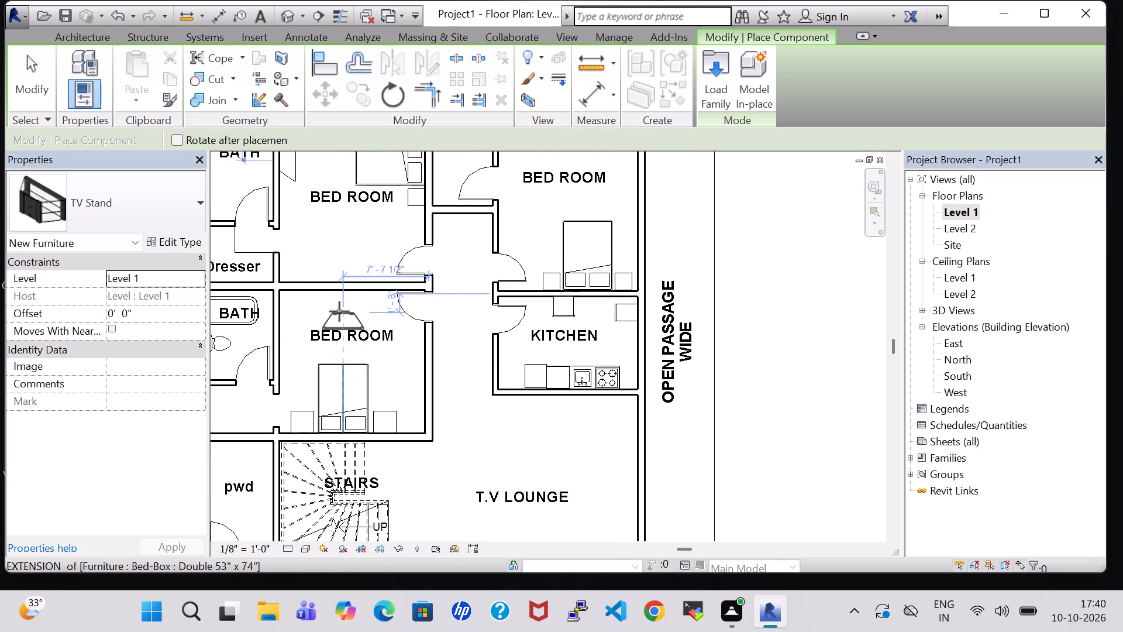
left_click(337, 295)
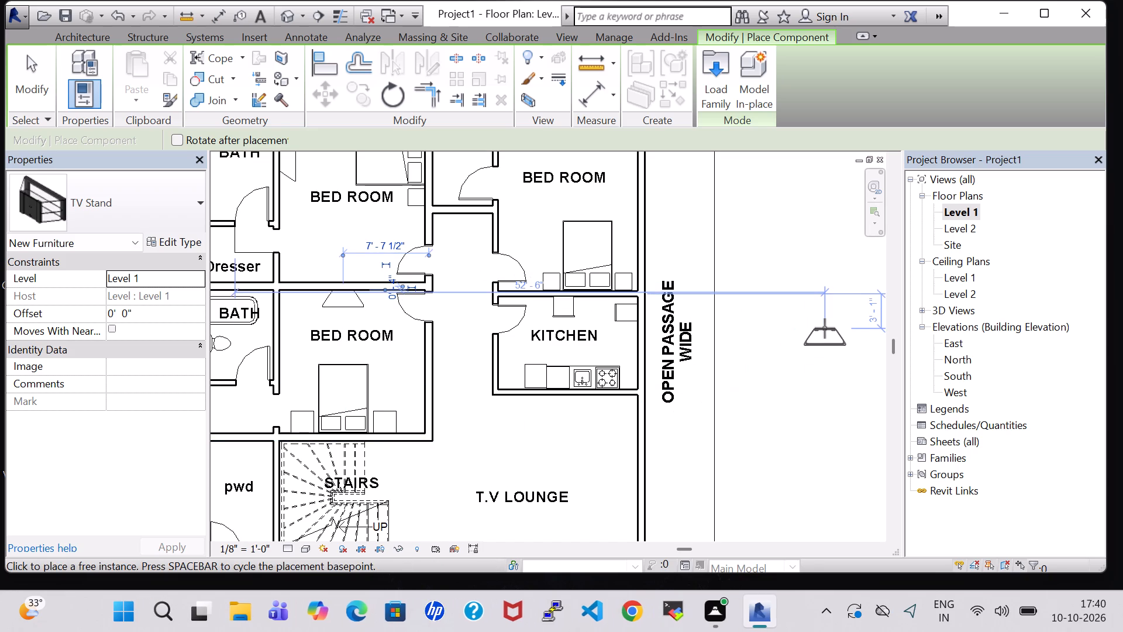
key("Escape")
key("Escape")
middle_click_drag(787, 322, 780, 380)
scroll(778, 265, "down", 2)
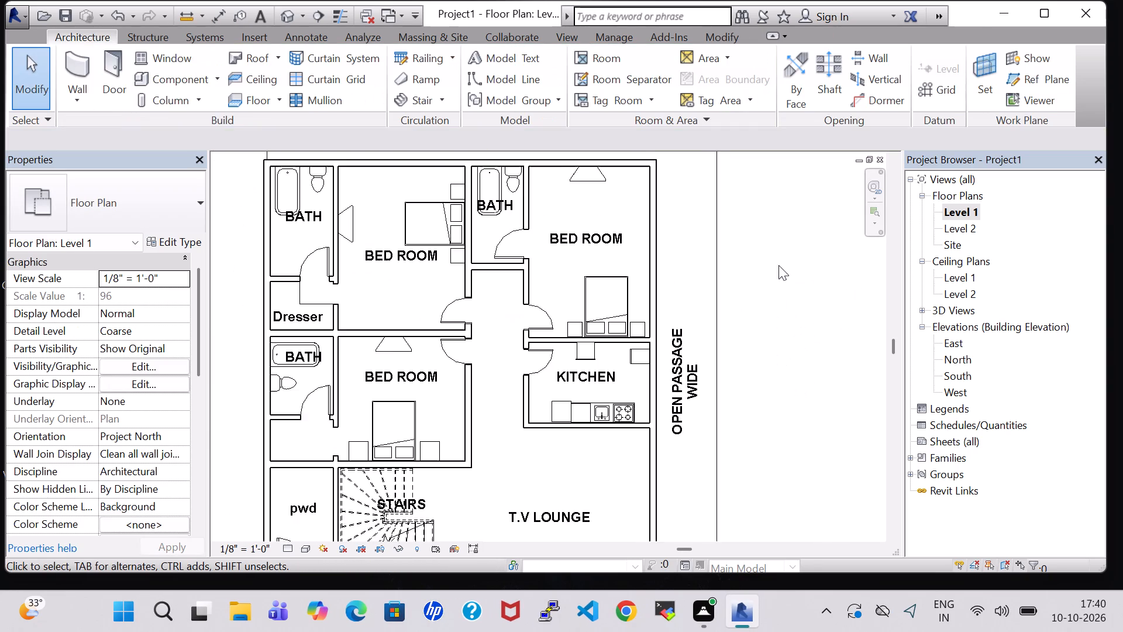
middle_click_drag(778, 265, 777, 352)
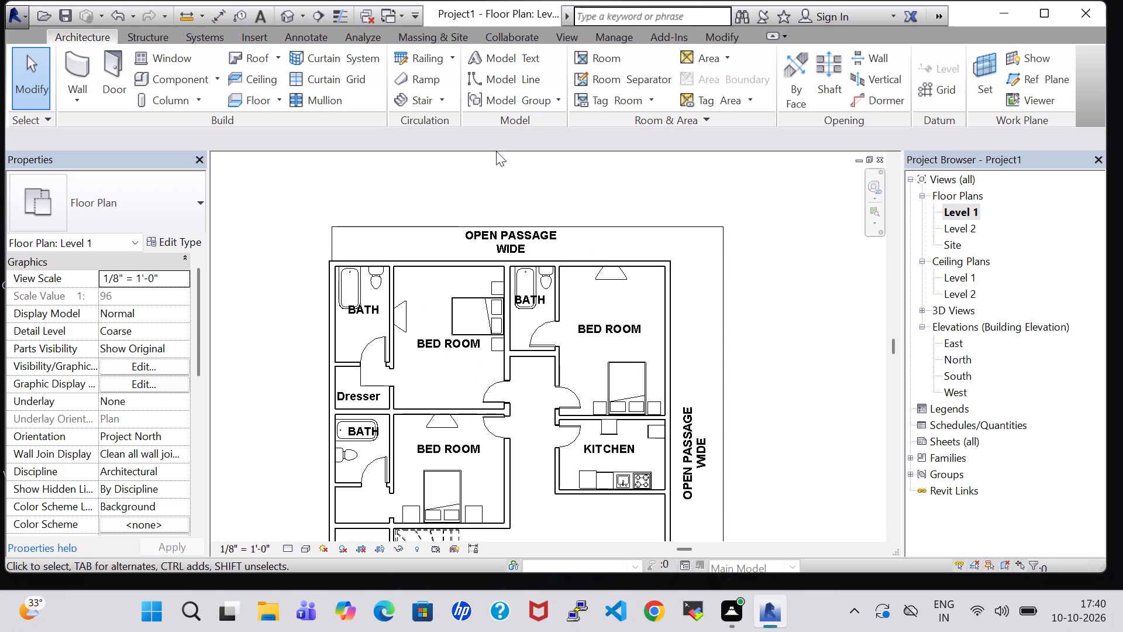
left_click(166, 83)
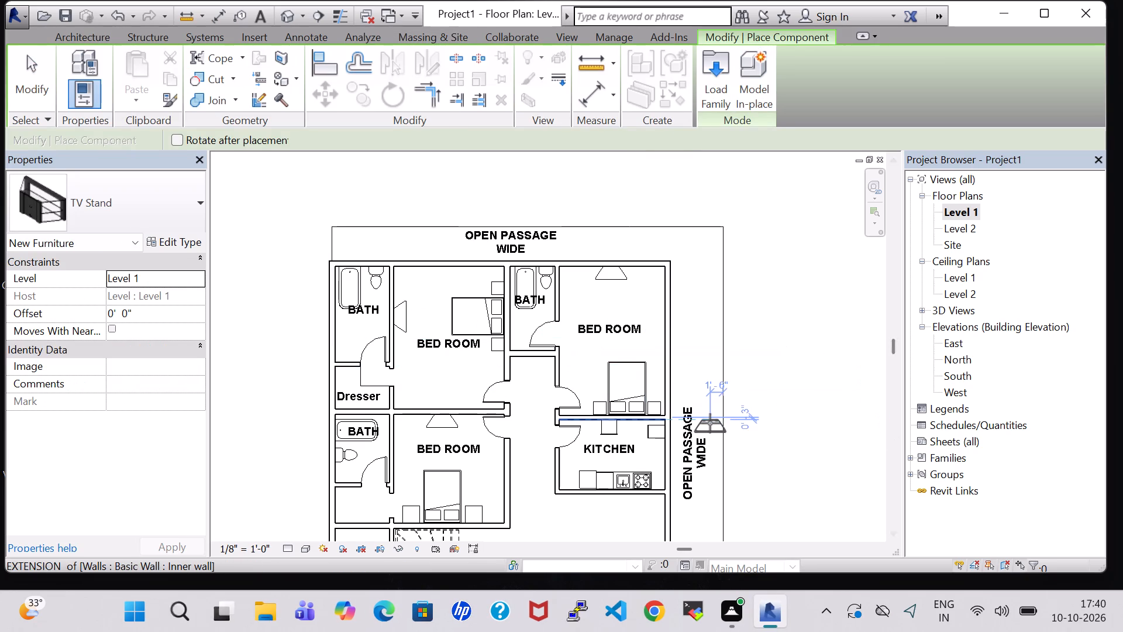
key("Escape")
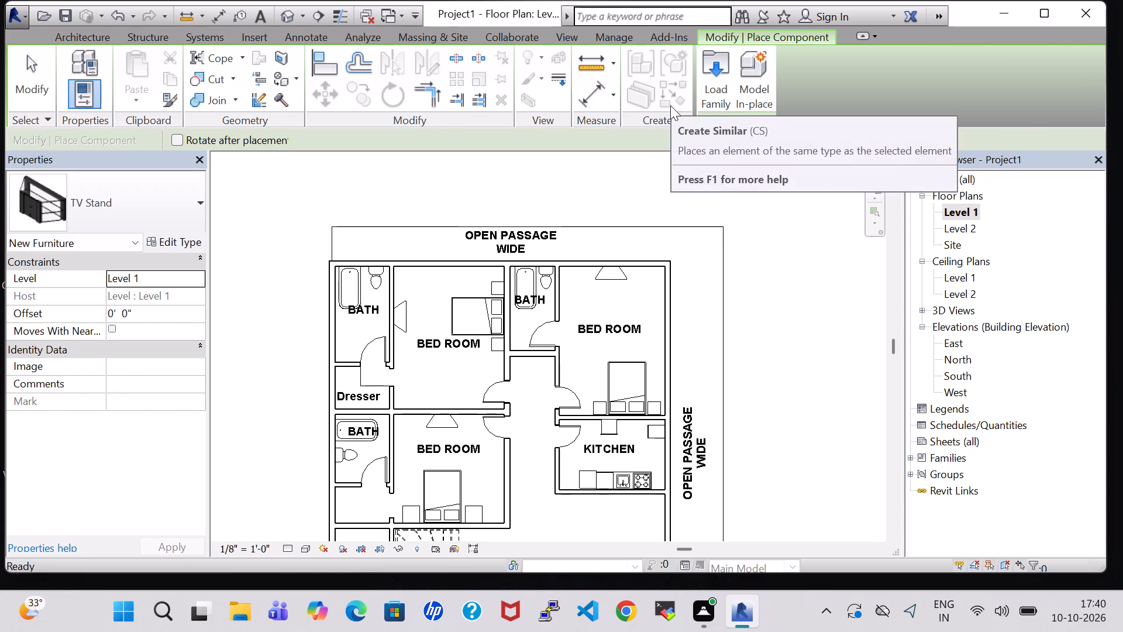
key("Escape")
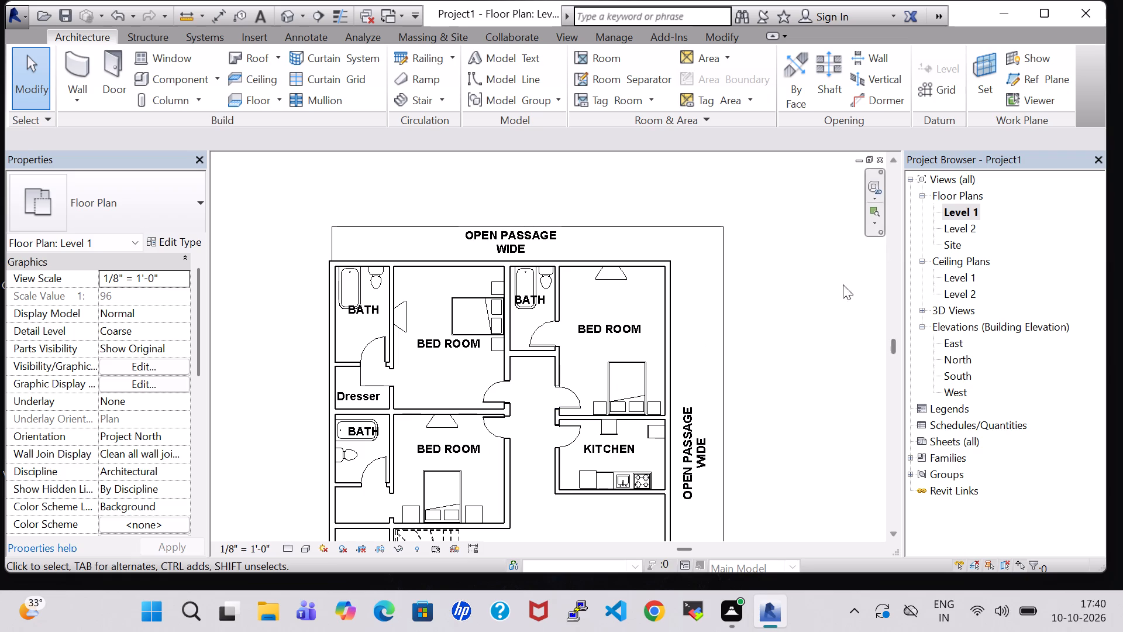
Load the TV - Flat Screen family from the Furniture folder of the US Imperial library.
left_click(154, 75)
left_click(716, 89)
scroll(676, 255, "down", 2)
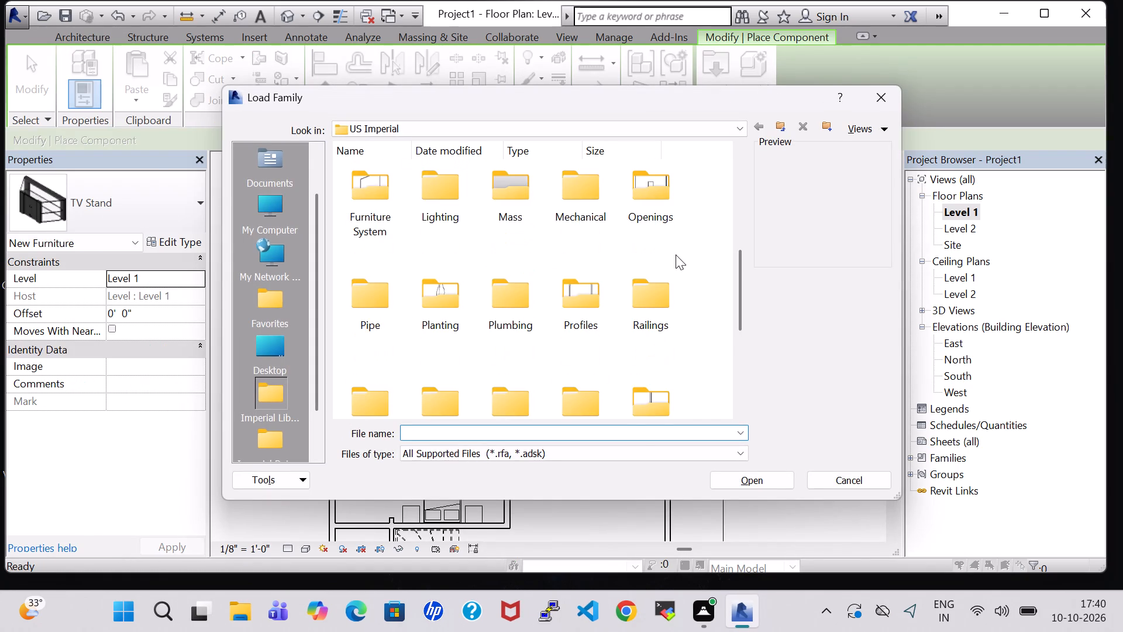
scroll(669, 228, "up", 1)
double_click(655, 245)
left_click(391, 284)
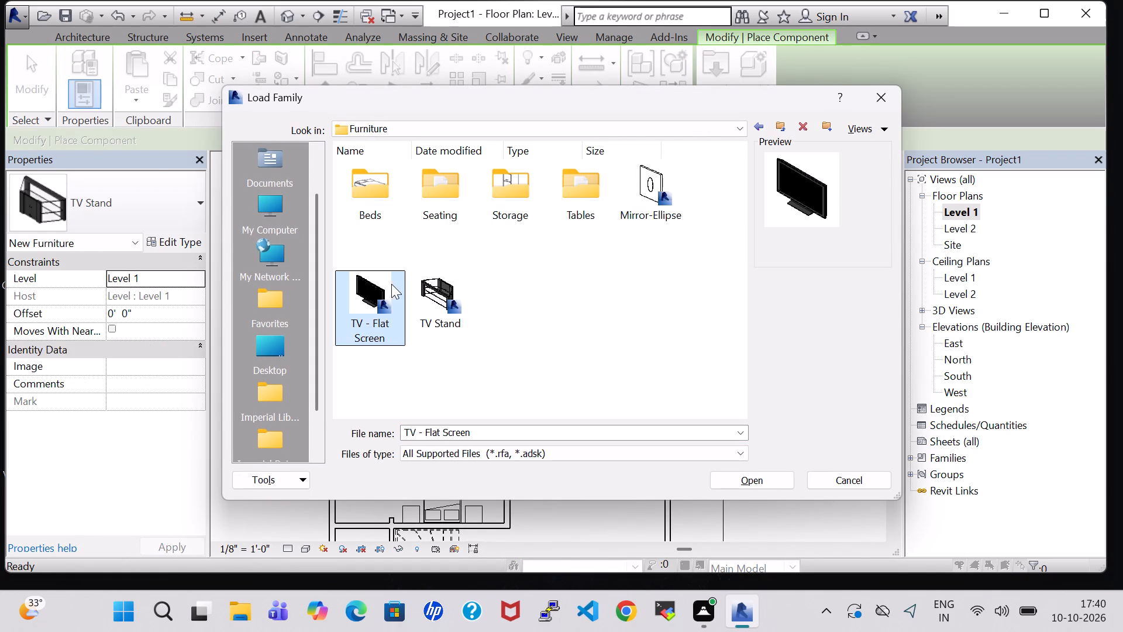
left_click(767, 485)
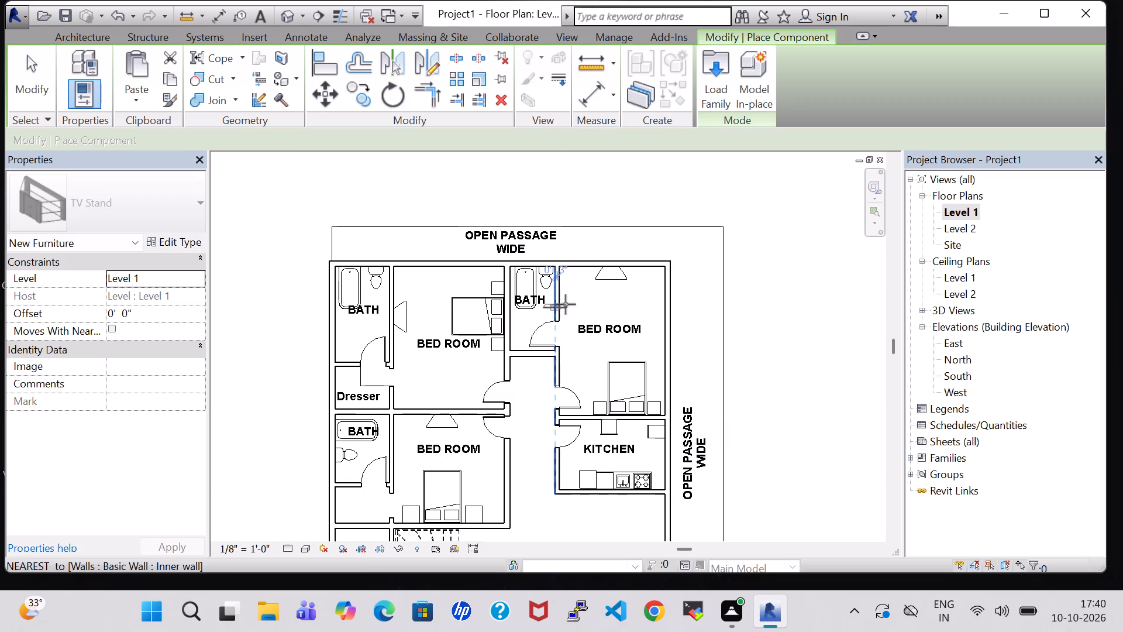
Place a 32" TV - Flat Screen centred on the TV stand at the northeast bedroom's north wall.
scroll(600, 312, "up", 9)
middle_click_drag(635, 265, 620, 376)
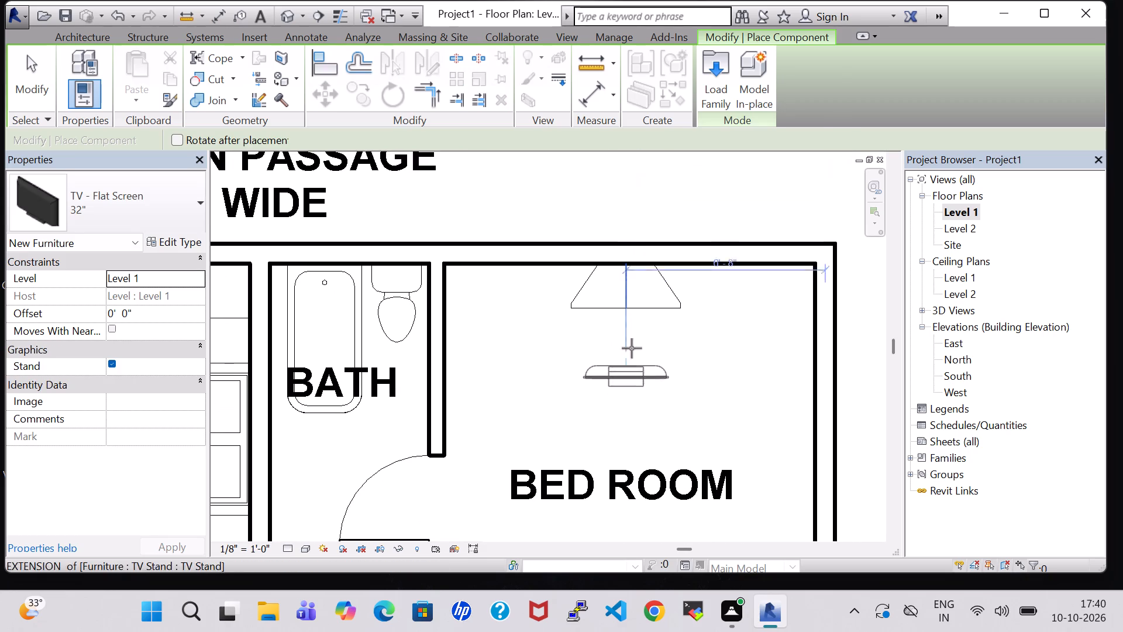
left_click(627, 269)
Place a 32" TV - Flat Screen, turned to face the bed, on the TV stand at the northwest bedroom's west wall.
middle_click_drag(635, 346, 627, 284)
scroll(627, 284, "down", 3)
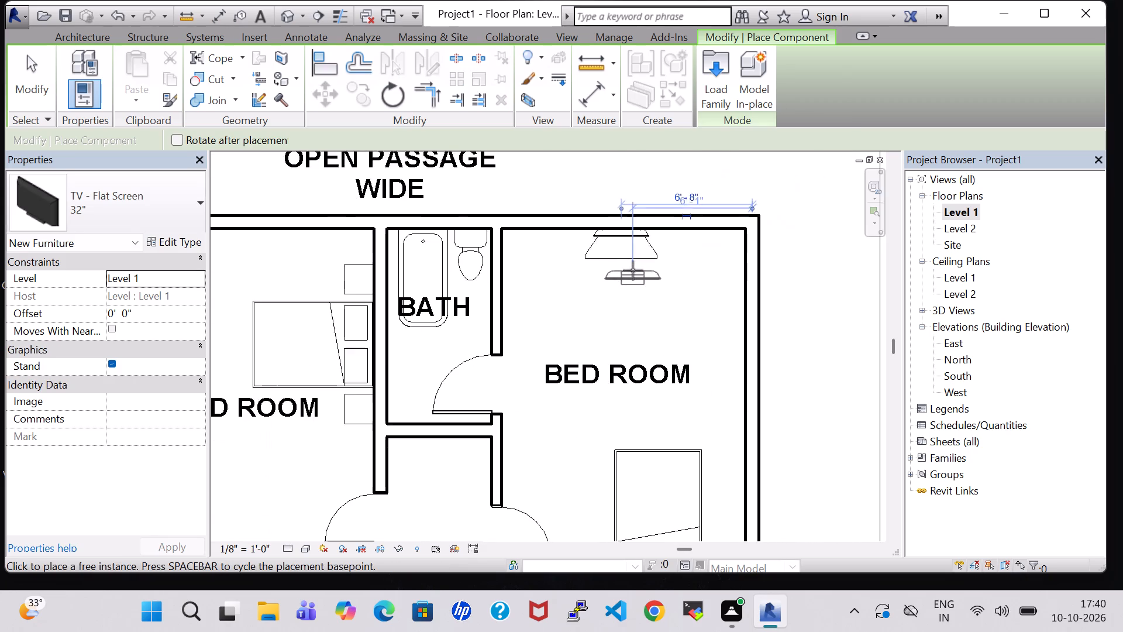
scroll(633, 270, "down", 2)
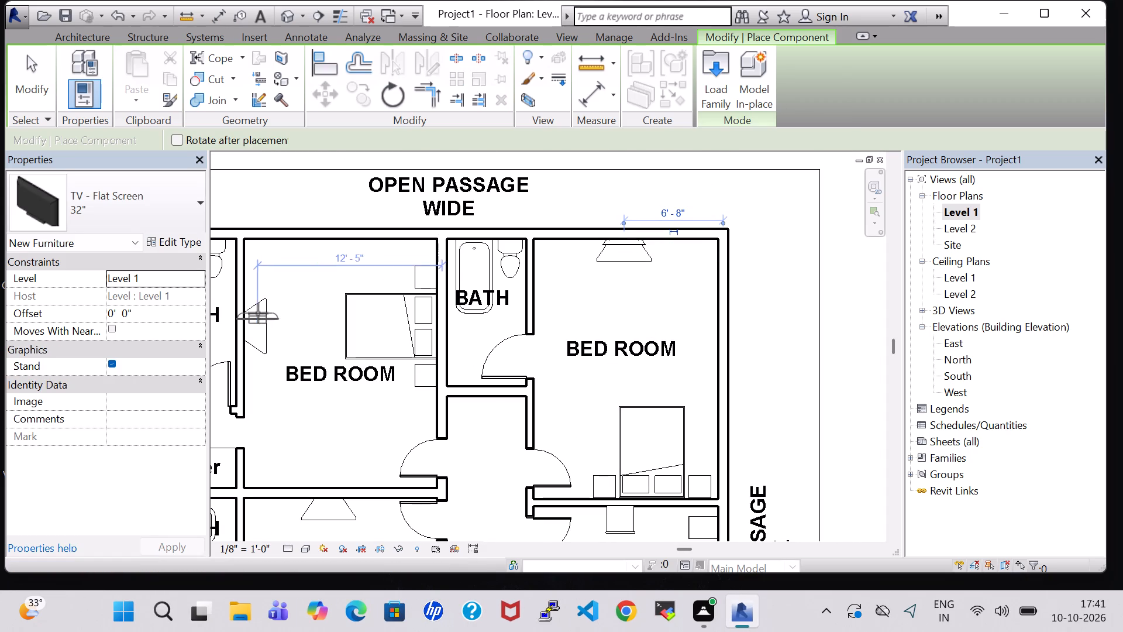
key("space")
key("space")
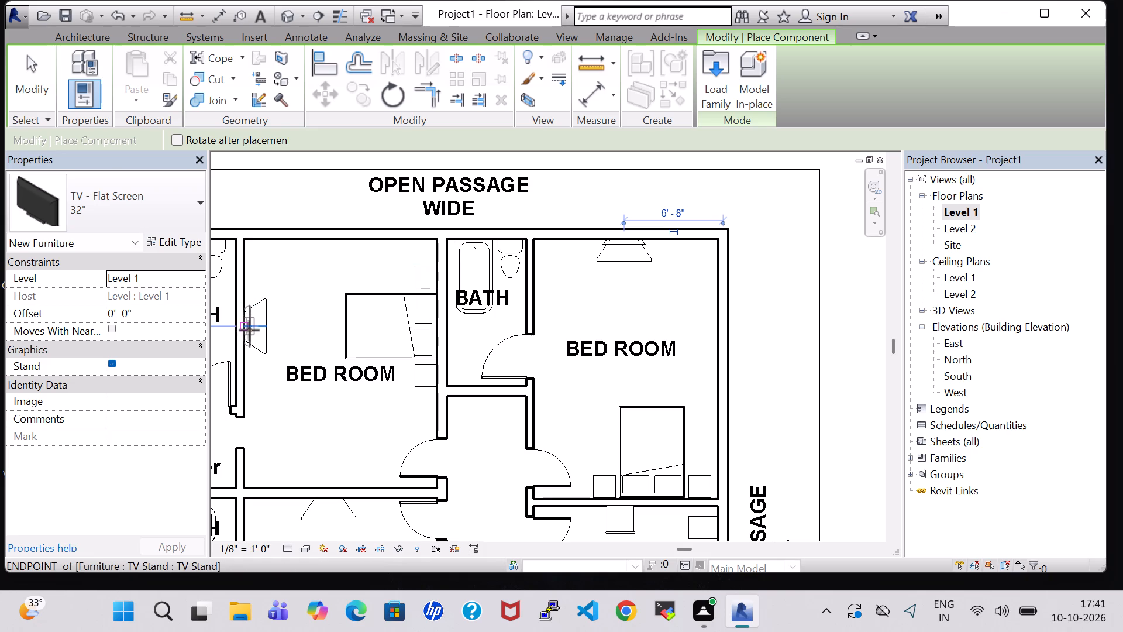
scroll(250, 331, "up", 4)
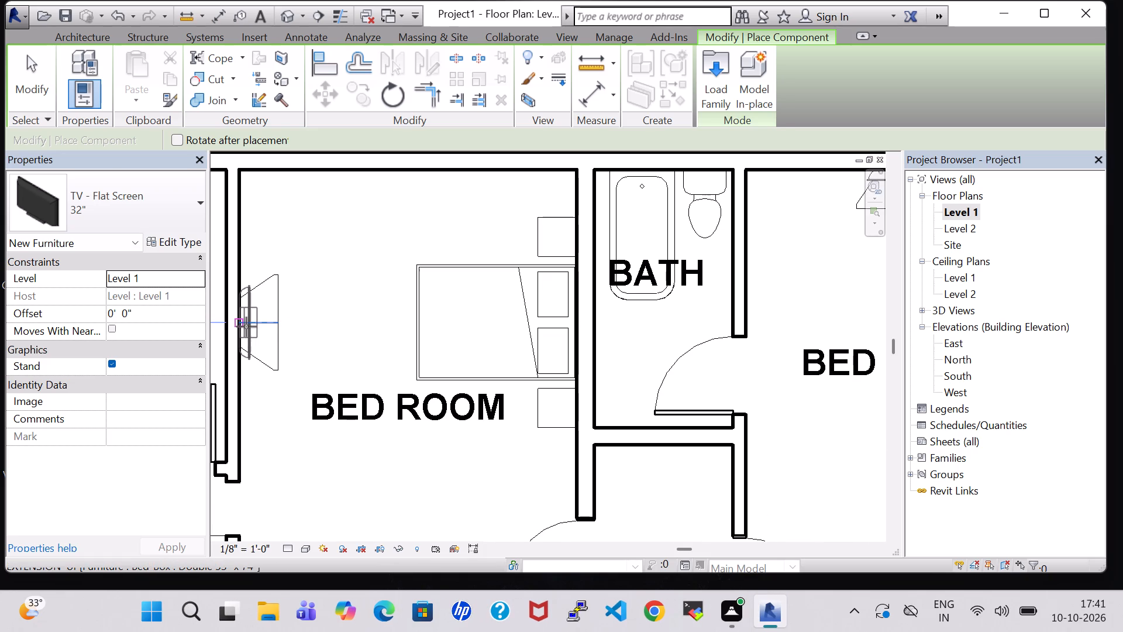
left_click(250, 327)
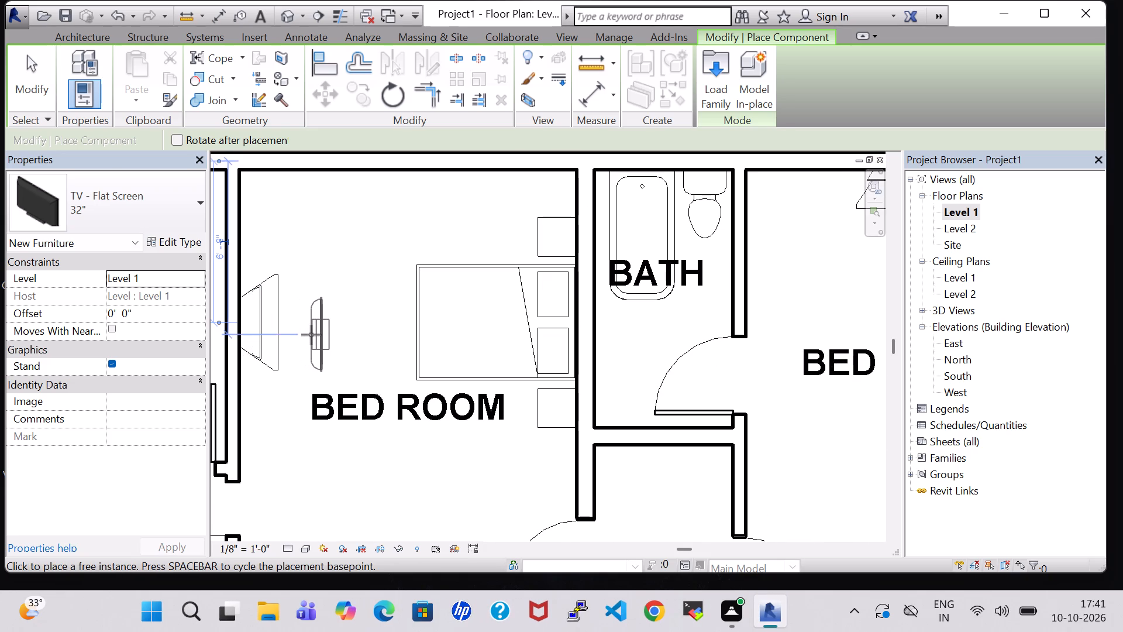
key("Escape")
key("Escape")
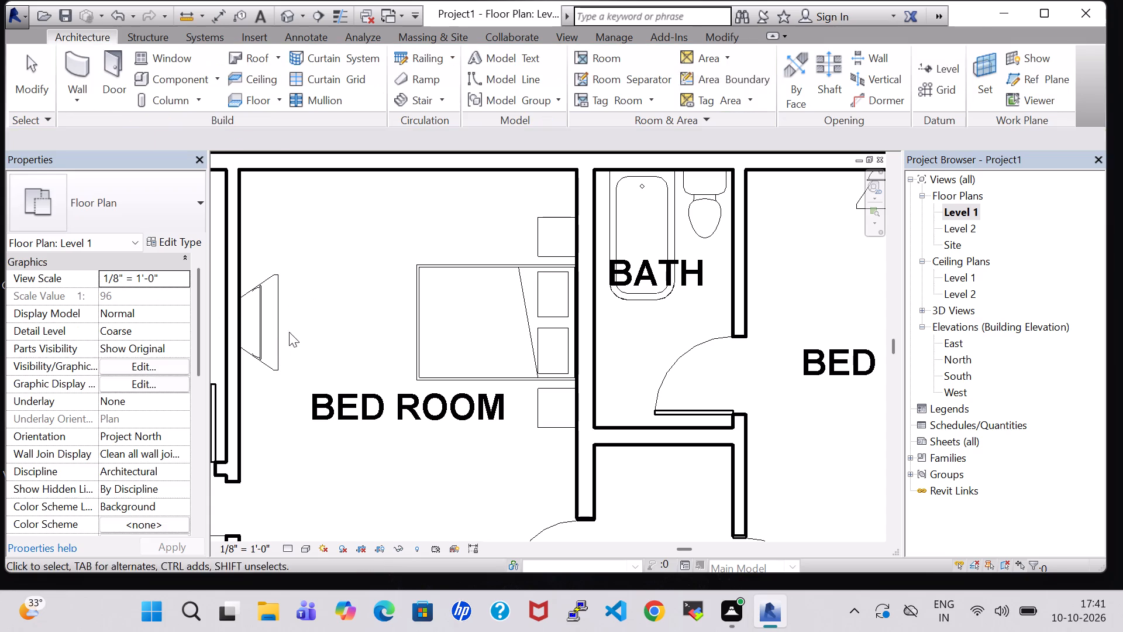
Nudge the northwest bedroom's TV west until it sits against the wall behind its stand.
left_click(260, 328)
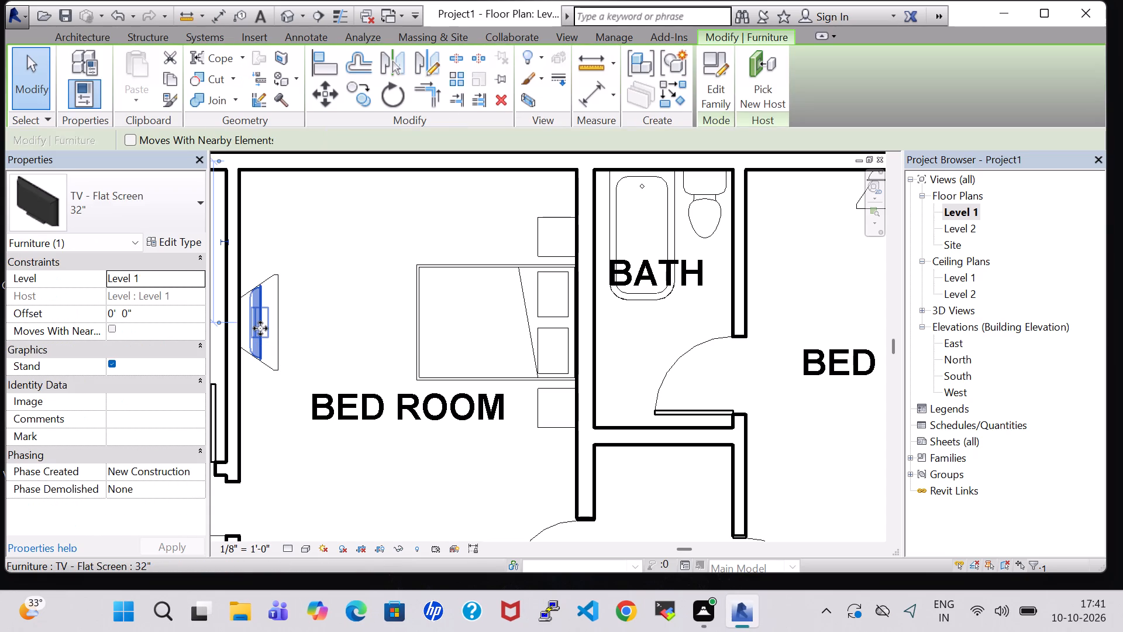
key("Left")
key("Left")
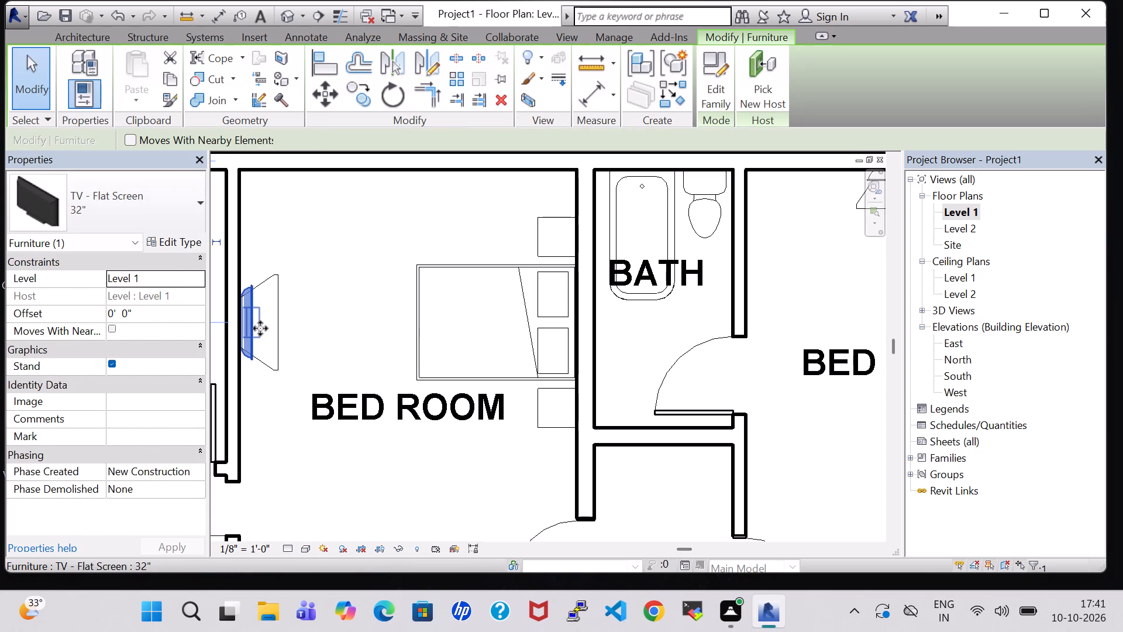
scroll(450, 212, "down", 1)
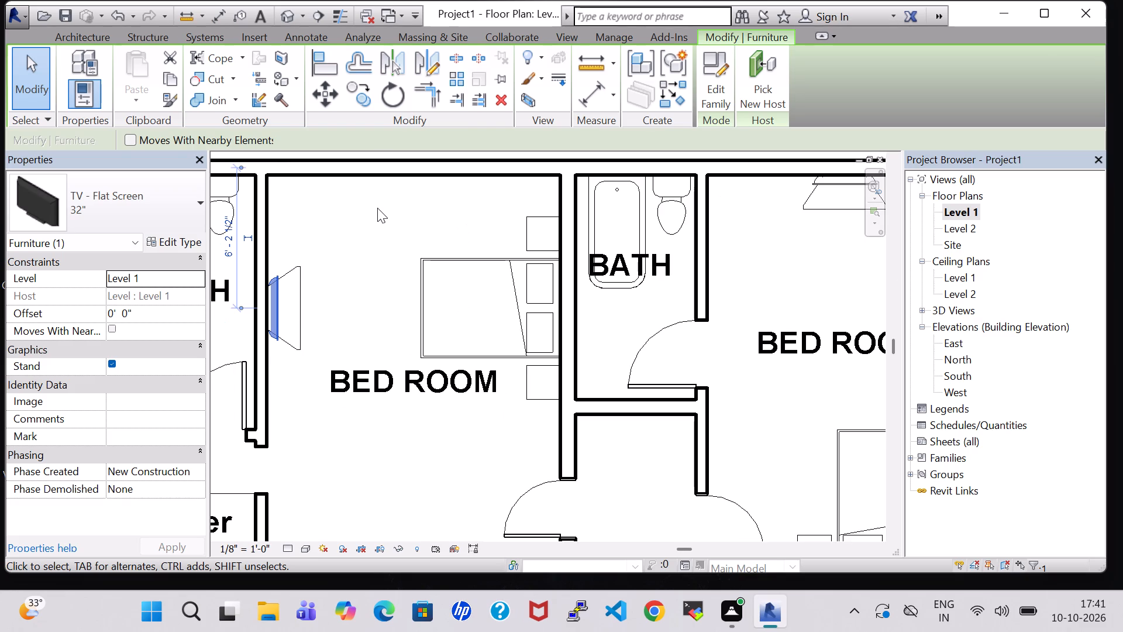
left_click(376, 208)
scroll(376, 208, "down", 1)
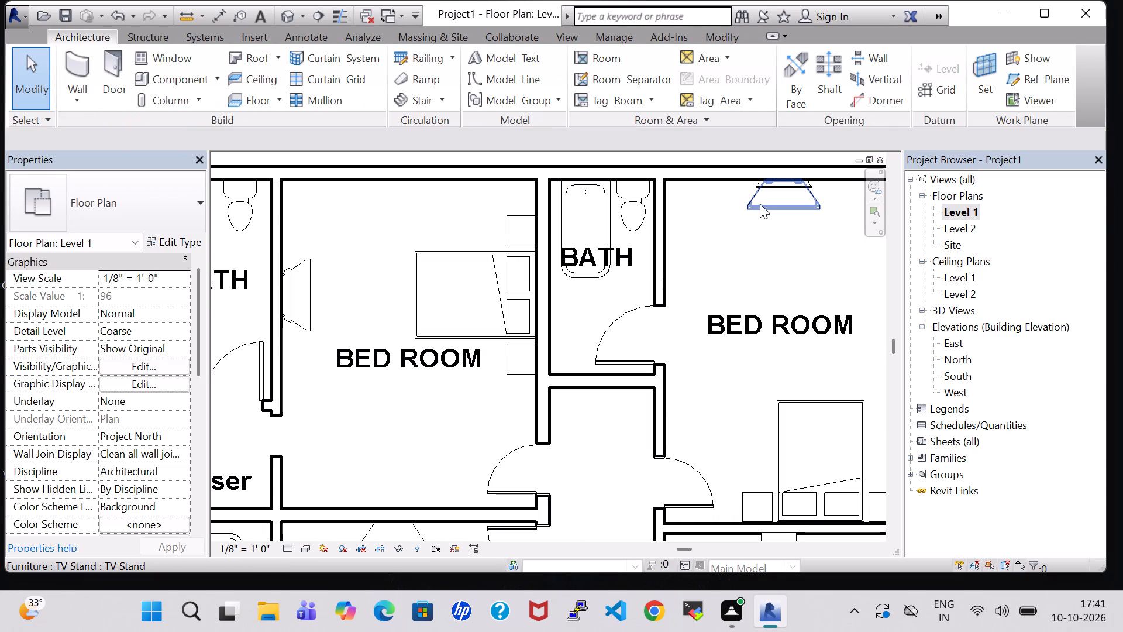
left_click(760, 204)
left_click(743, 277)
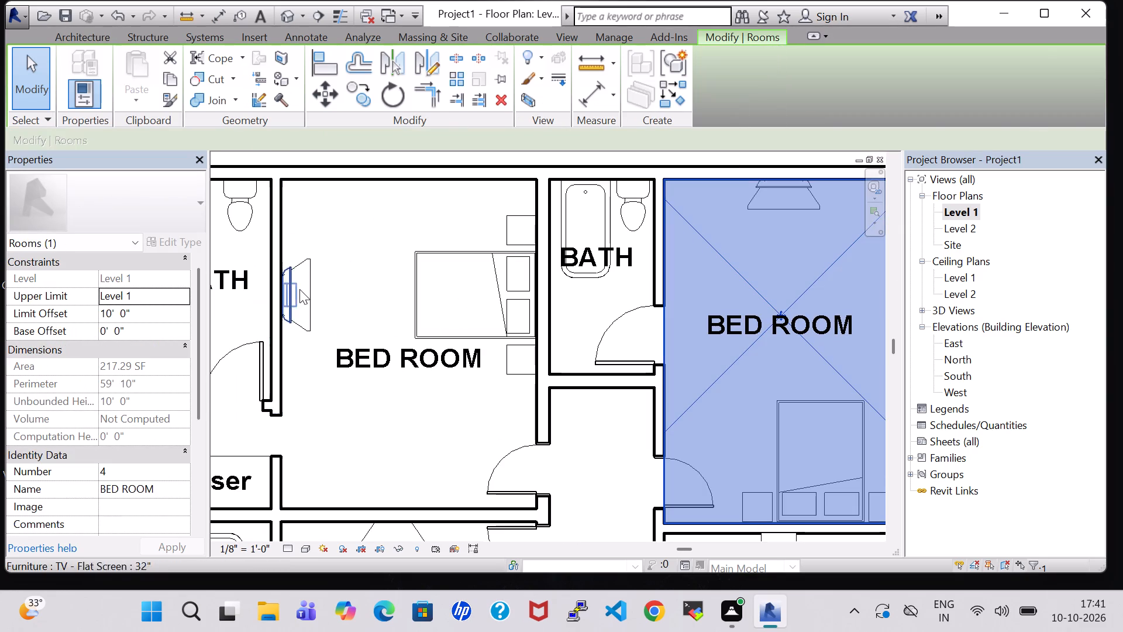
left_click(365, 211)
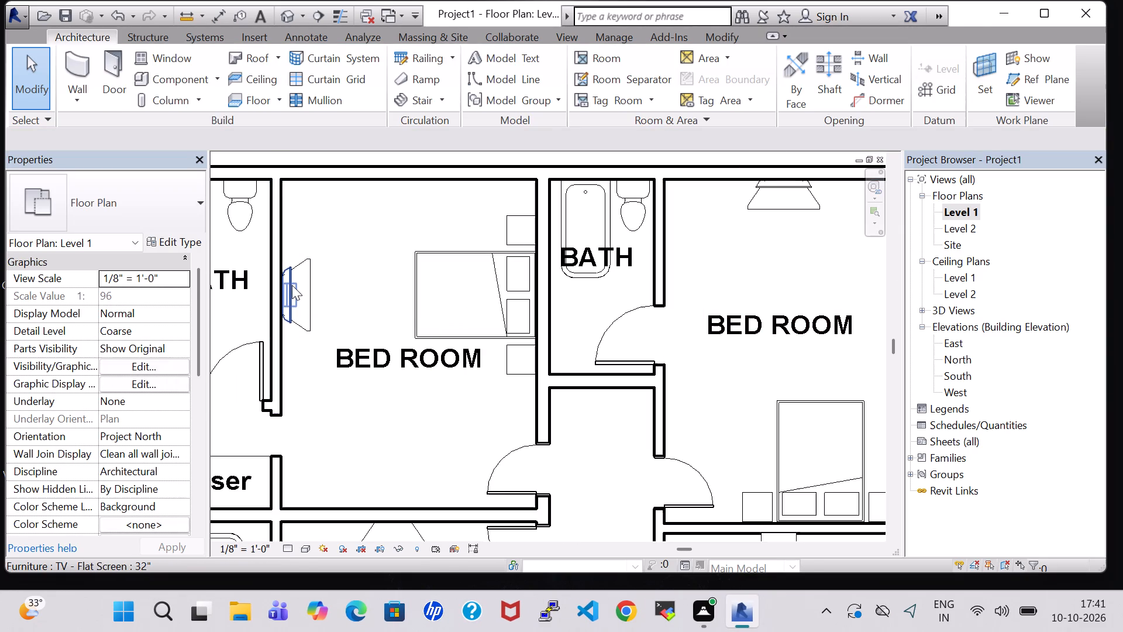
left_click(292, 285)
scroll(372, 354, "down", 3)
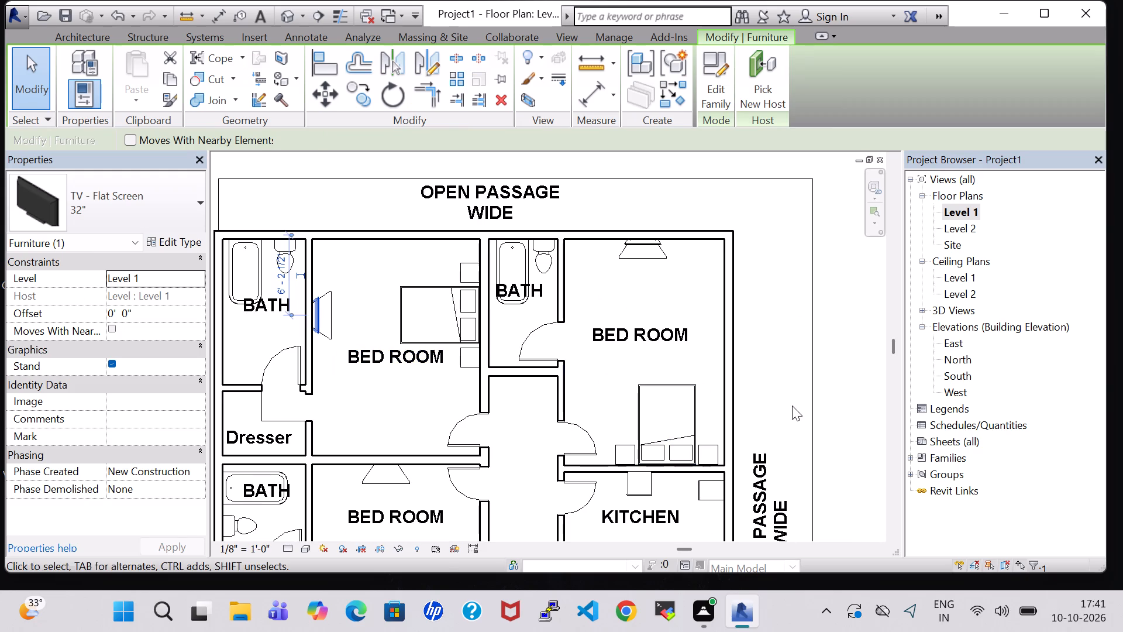
Place a 32" TV - Flat Screen centred on the TV stand at the southwest bedroom's north wall.
middle_click_drag(792, 406, 780, 207)
scroll(376, 270, "up", 4)
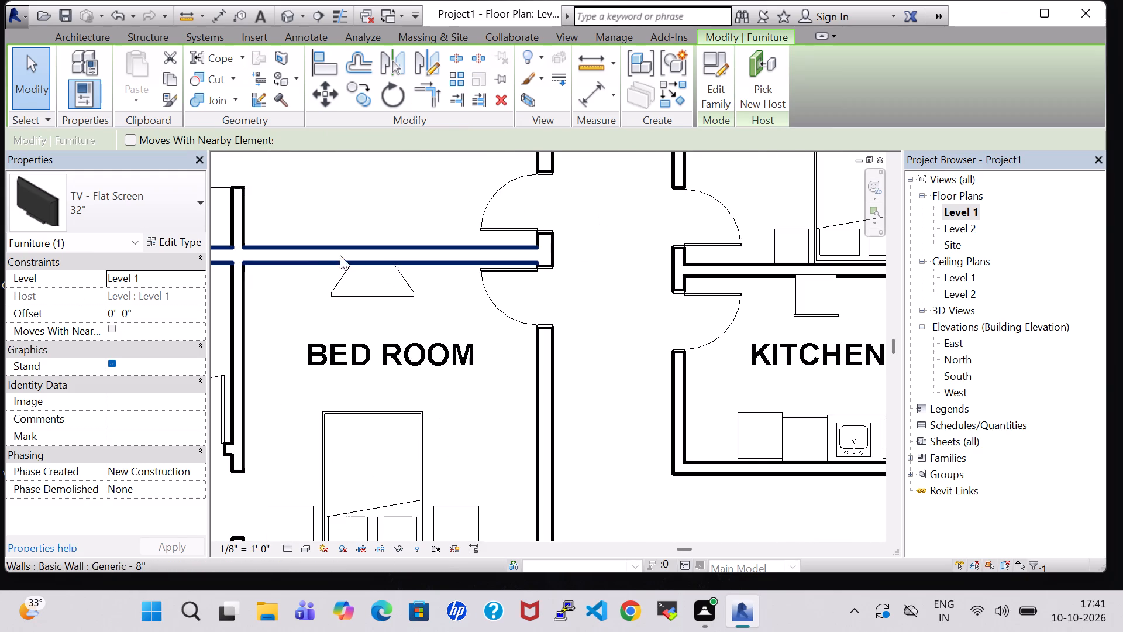
left_click(67, 31)
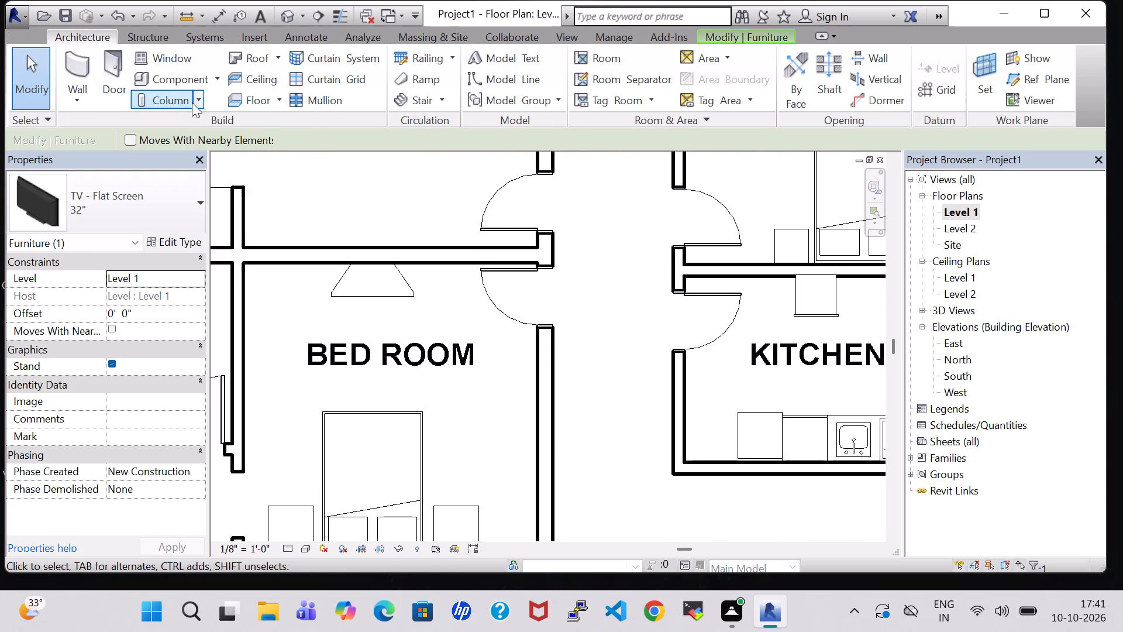
left_click(154, 77)
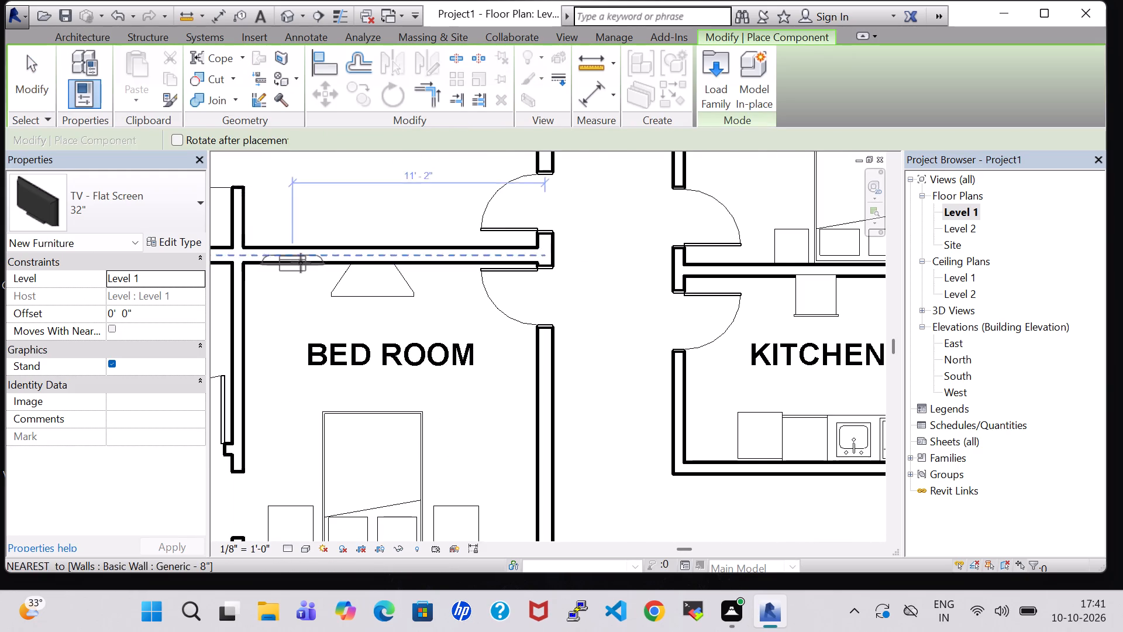
scroll(302, 265, "up", 5)
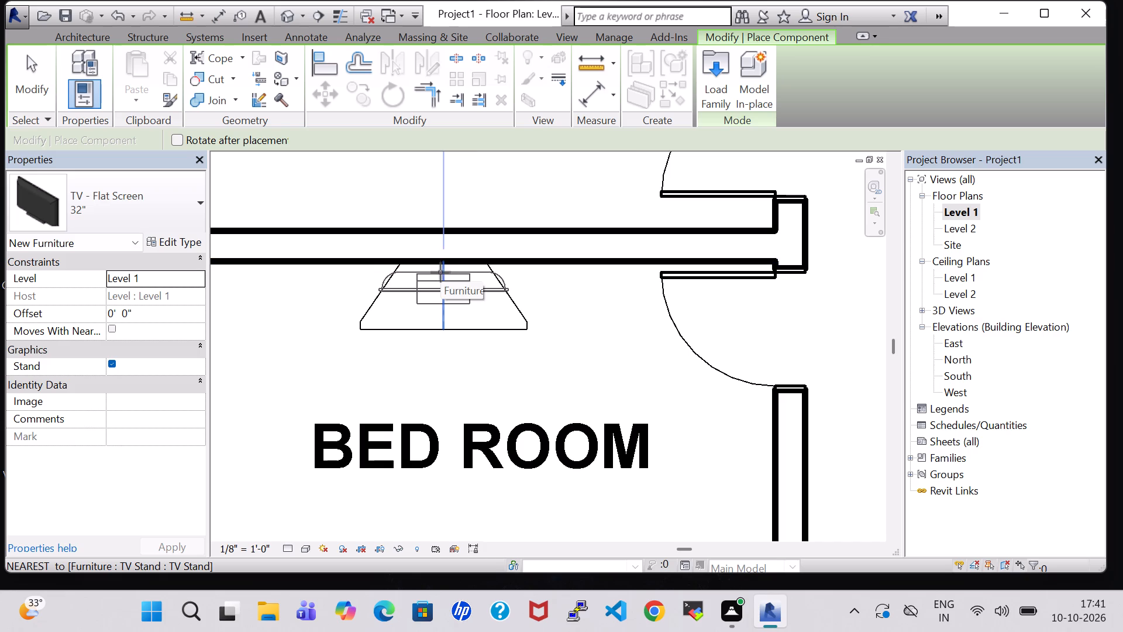
left_click(440, 268)
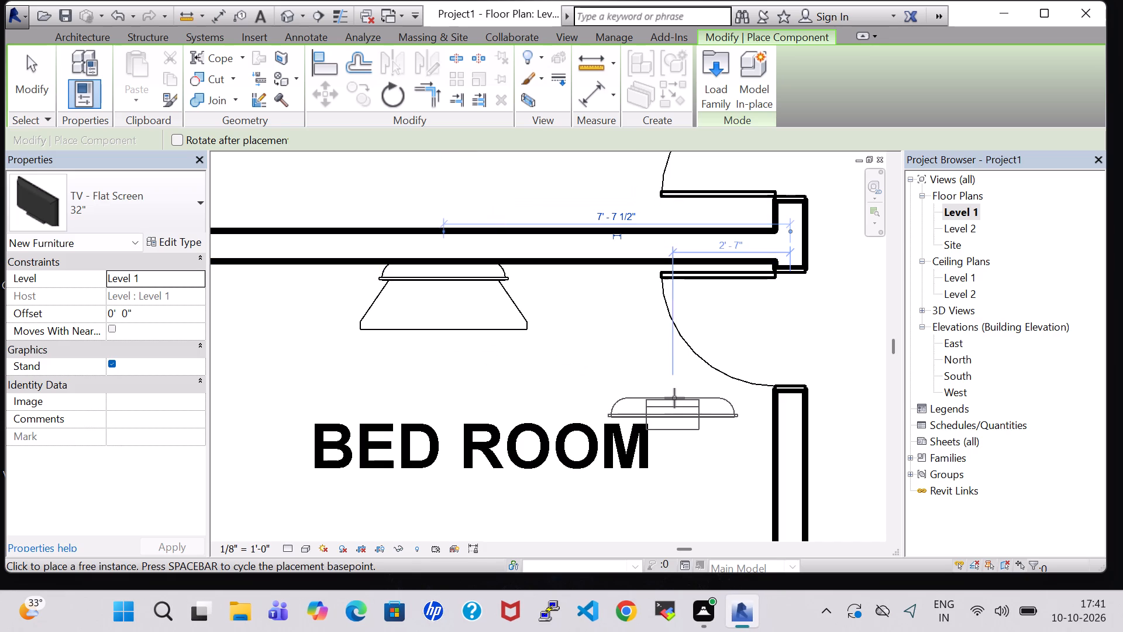
key("Escape")
key("Escape")
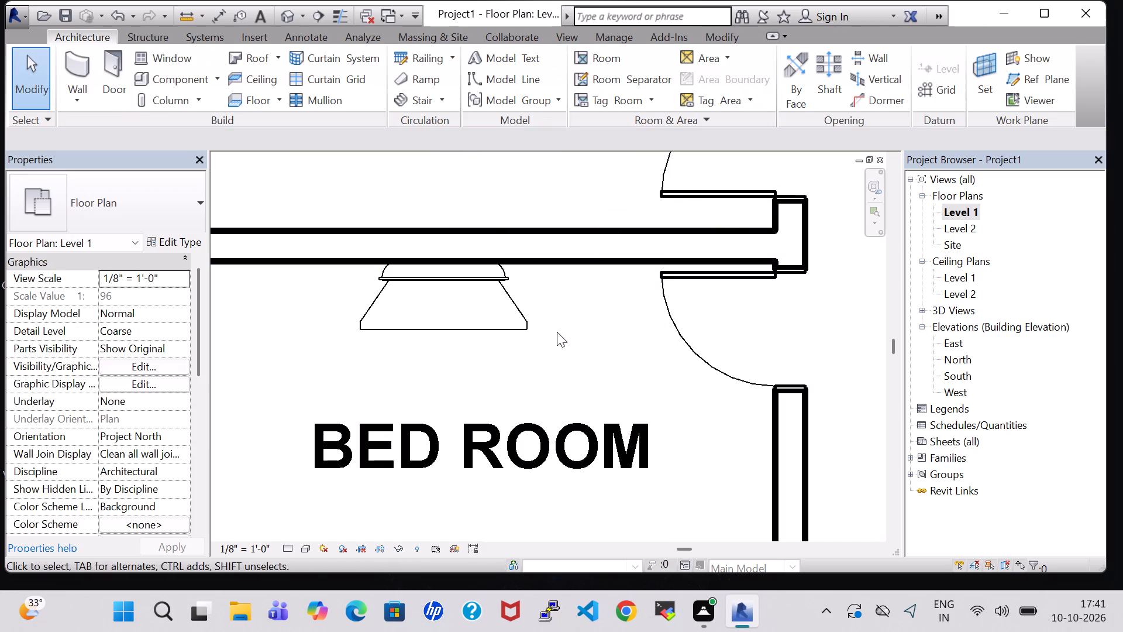
Set the offset of the southwest bedroom's TV to 4' 0" above Level 1.
left_click(495, 286)
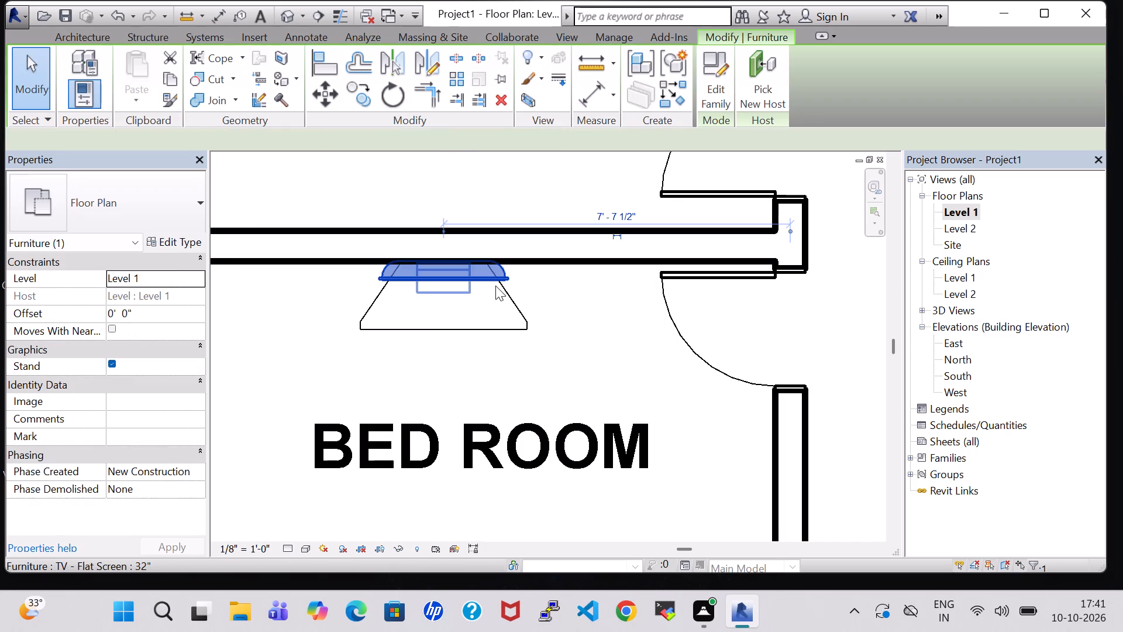
left_click(115, 310)
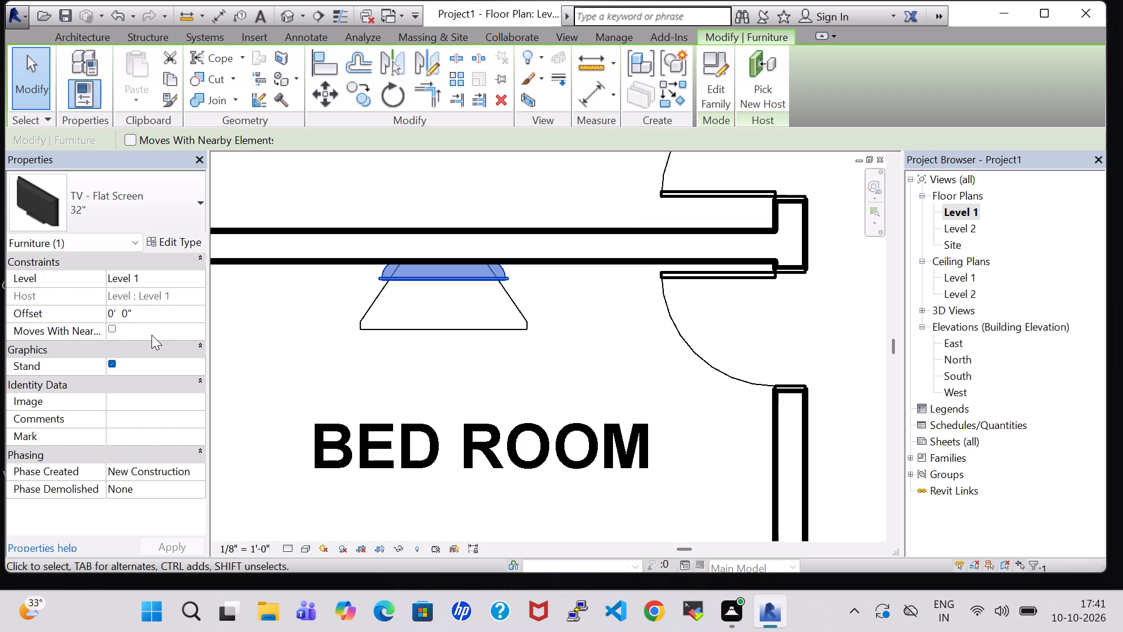
key("BackSpace")
key("4")
key("Return")
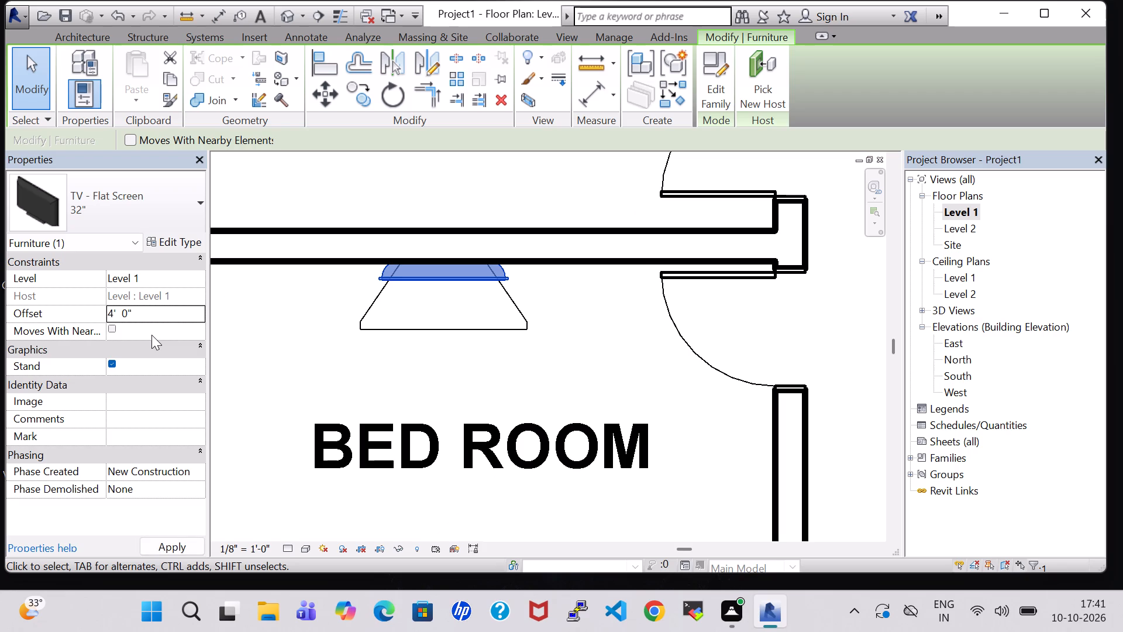
Set the offset of the northwest bedroom's TV to 4' 0" above Level 1.
scroll(308, 362, "down", 9)
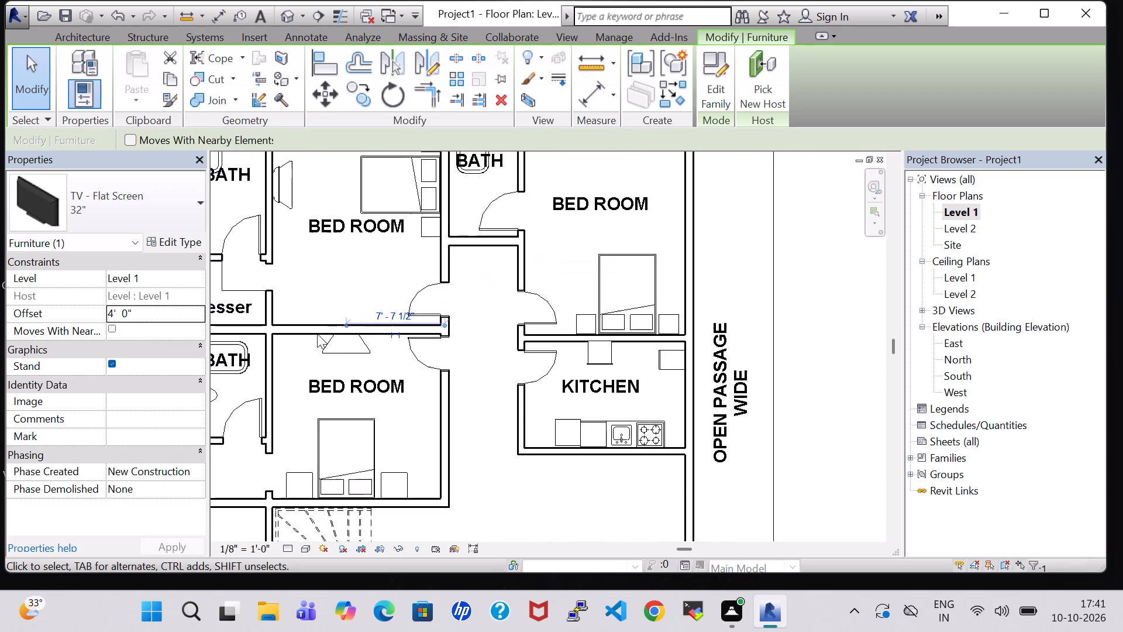
middle_click_drag(331, 262, 368, 361)
scroll(358, 353, "up", 2)
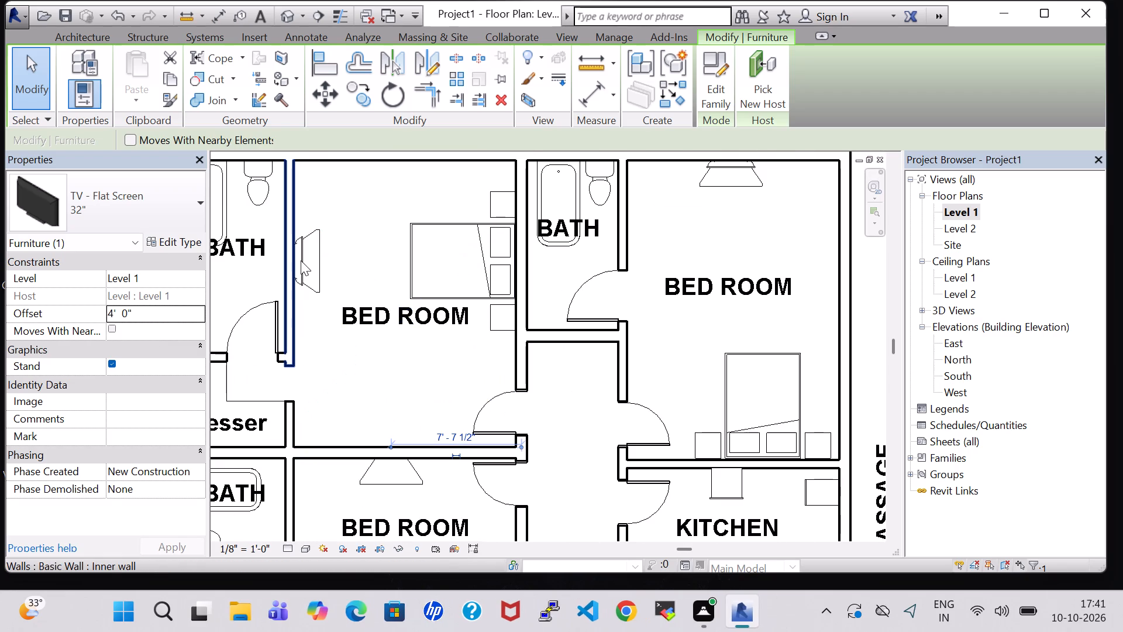
scroll(299, 271, "up", 5)
left_click(301, 264)
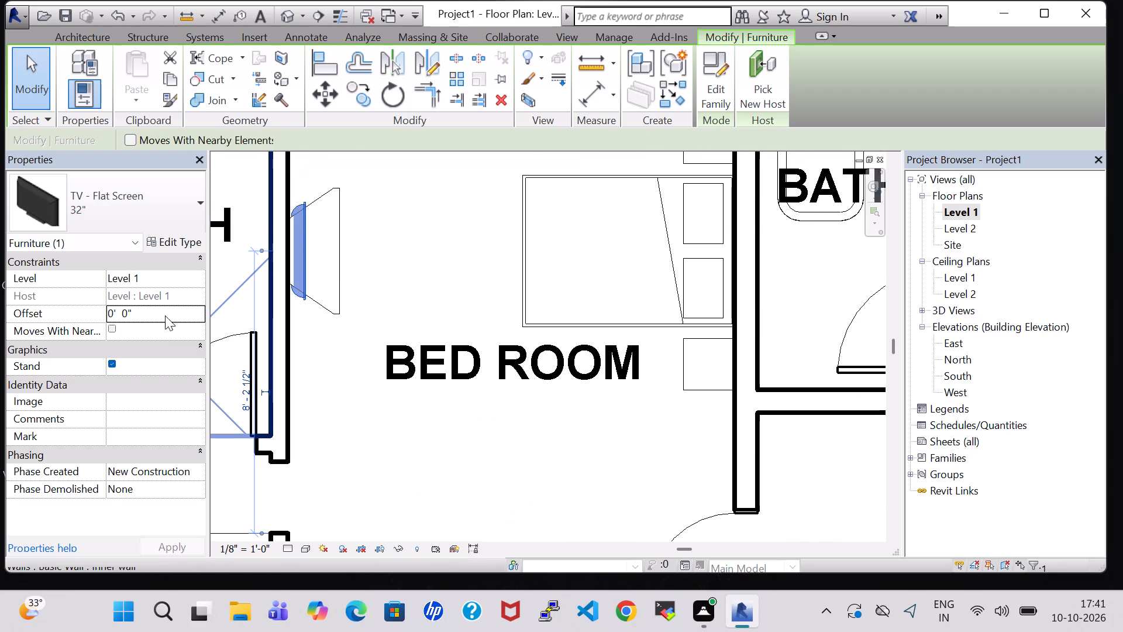
left_click(118, 310)
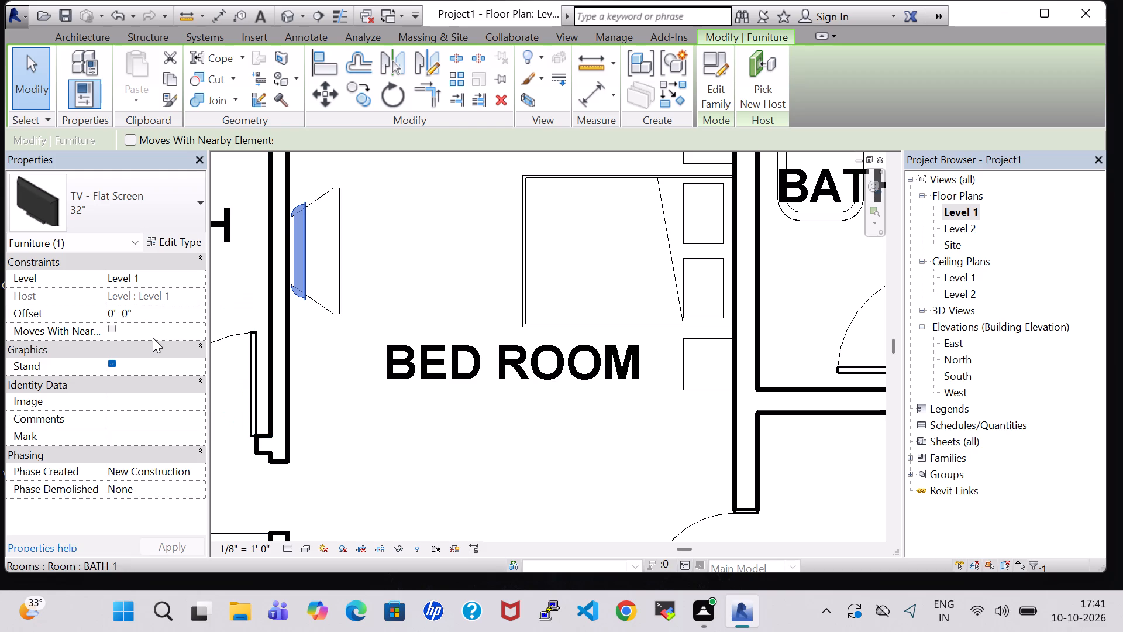
key("Left")
key("BackSpace")
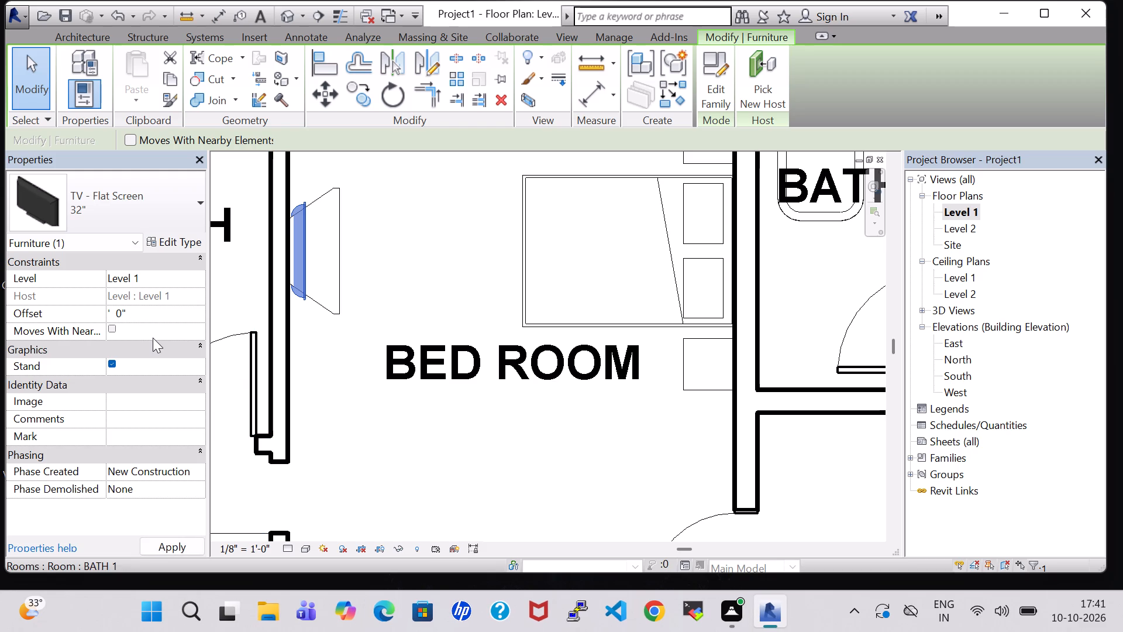
key("4")
double_click(384, 430)
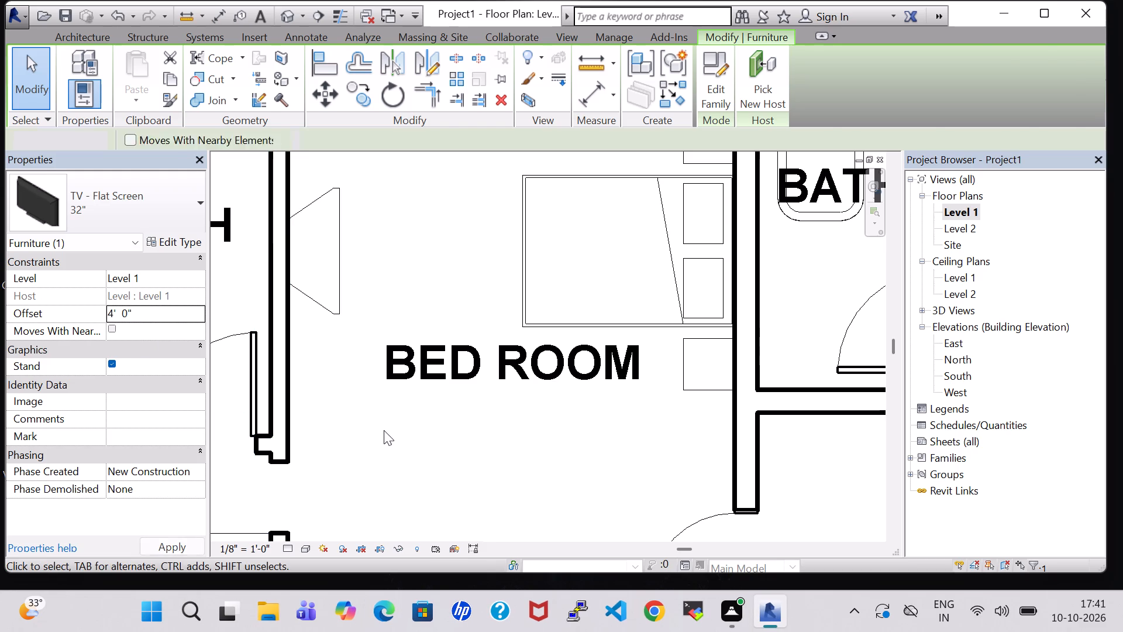
Set the offset of the northeast bedroom's TV to 4' 0" above Level 1.
scroll(445, 257, "down", 3)
middle_click_drag(430, 429, 355, 463)
scroll(430, 427, "down", 1)
middle_click_drag(739, 249, 640, 338)
scroll(640, 338, "up", 2)
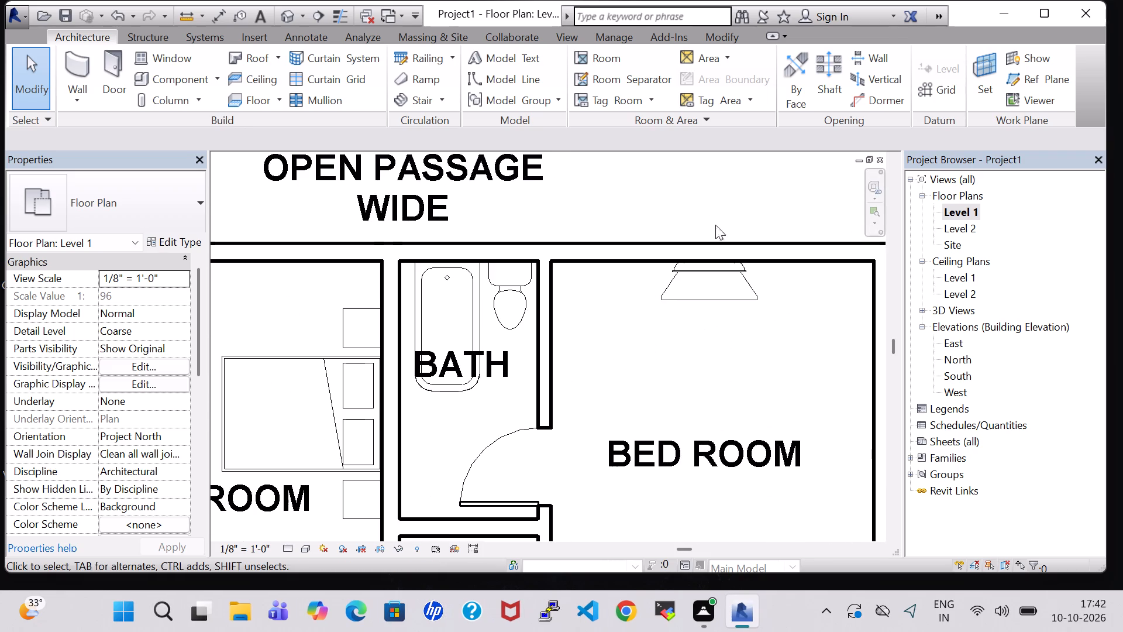
left_click(722, 271)
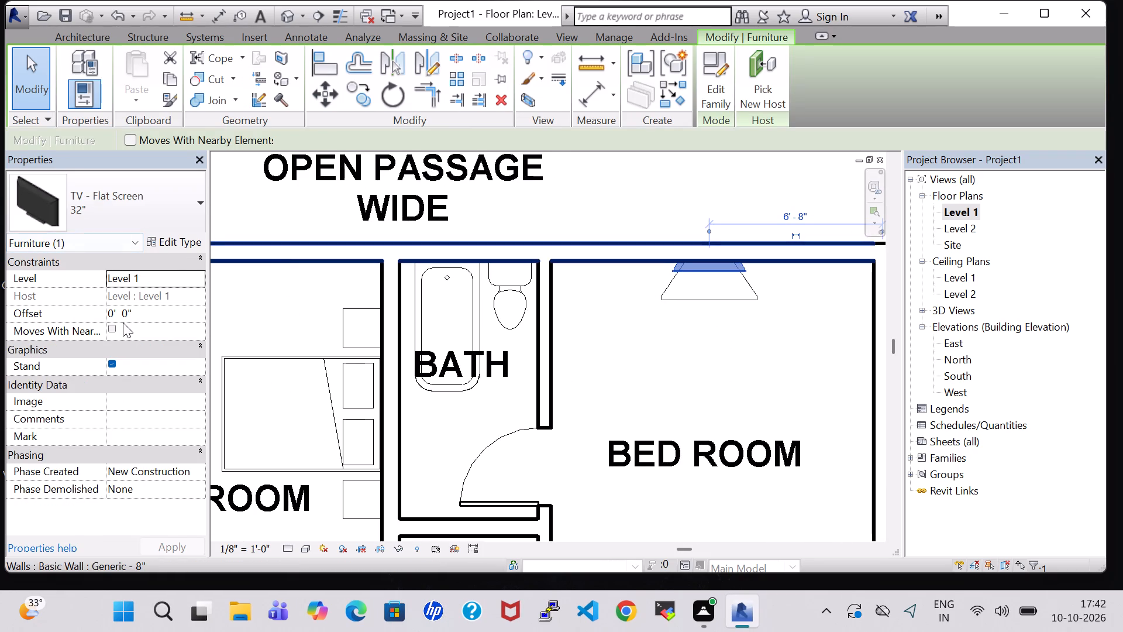
left_click(117, 308)
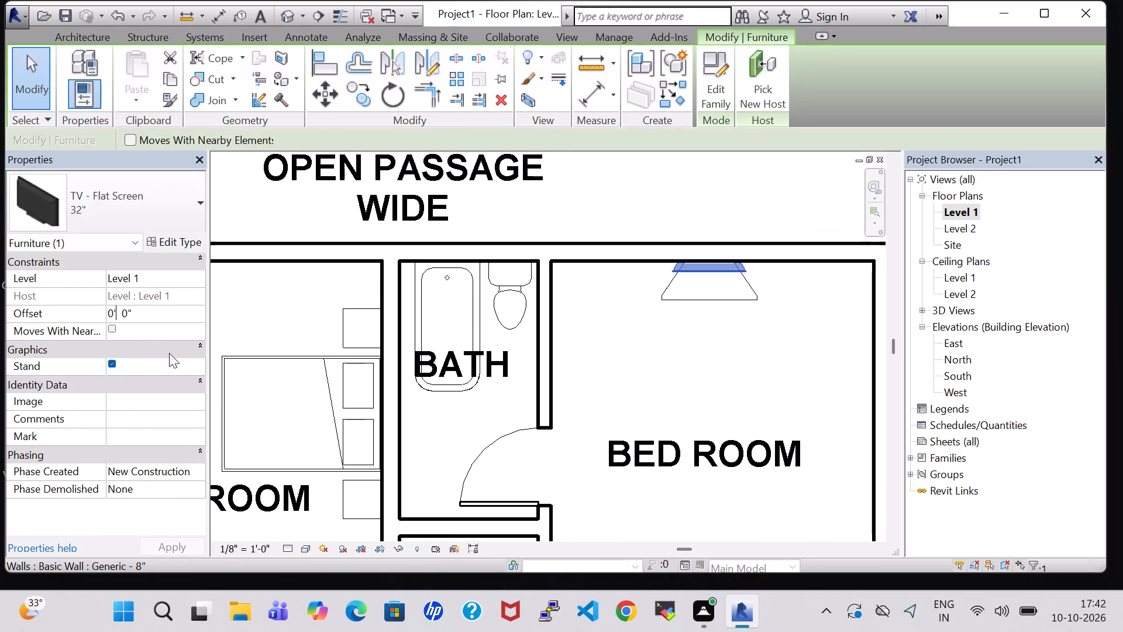
key("Left")
key("BackSpace")
key("4")
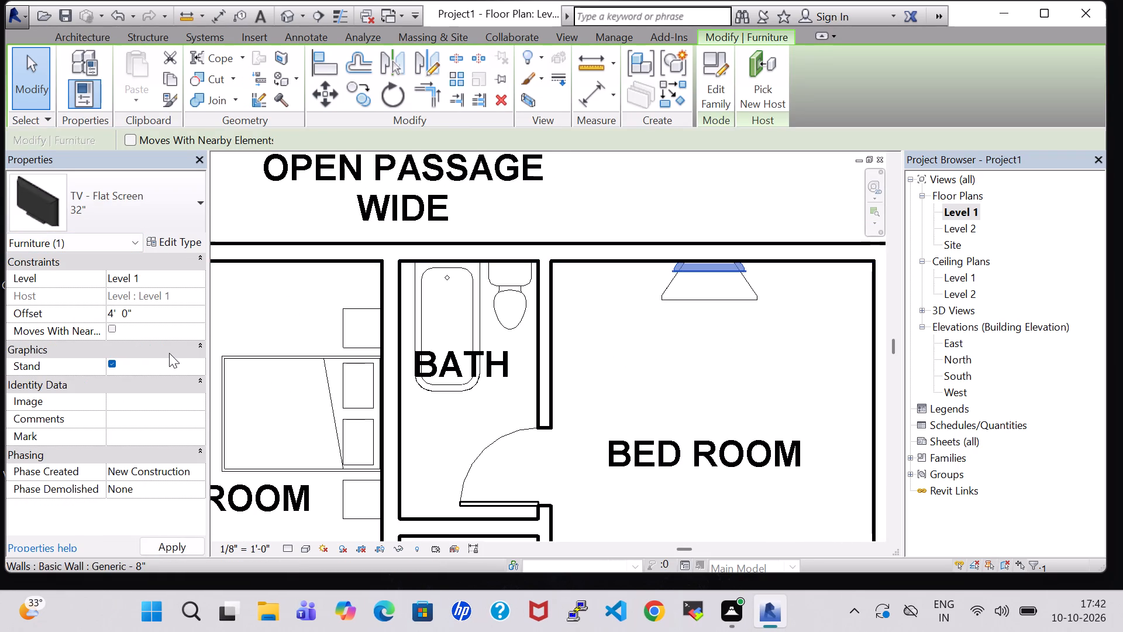
key("Return")
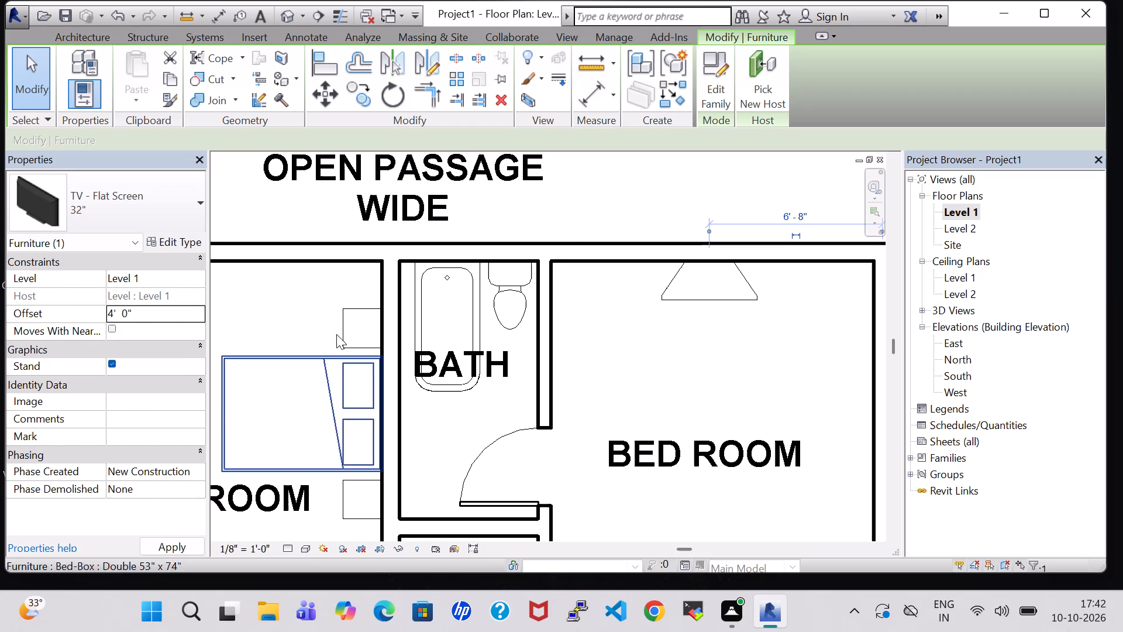
Examine the raised TV above its stand and the surrounding rooms of the northeast bedroom in the 3D view.
left_click(288, 17)
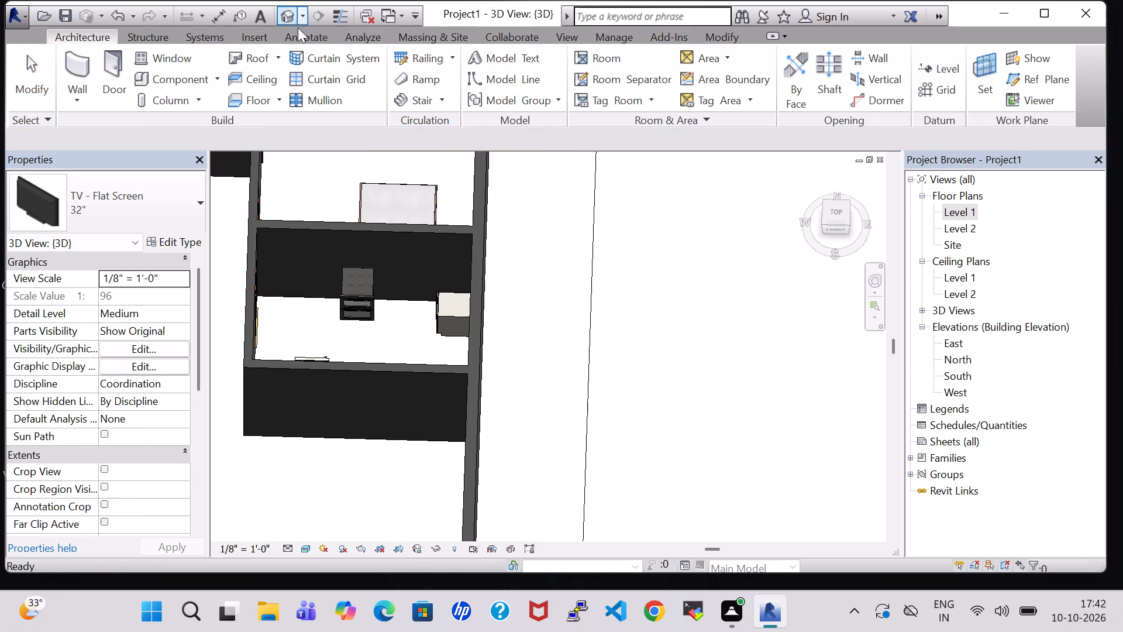
scroll(521, 276, "down", 3)
middle_click_drag(574, 279, 590, 291)
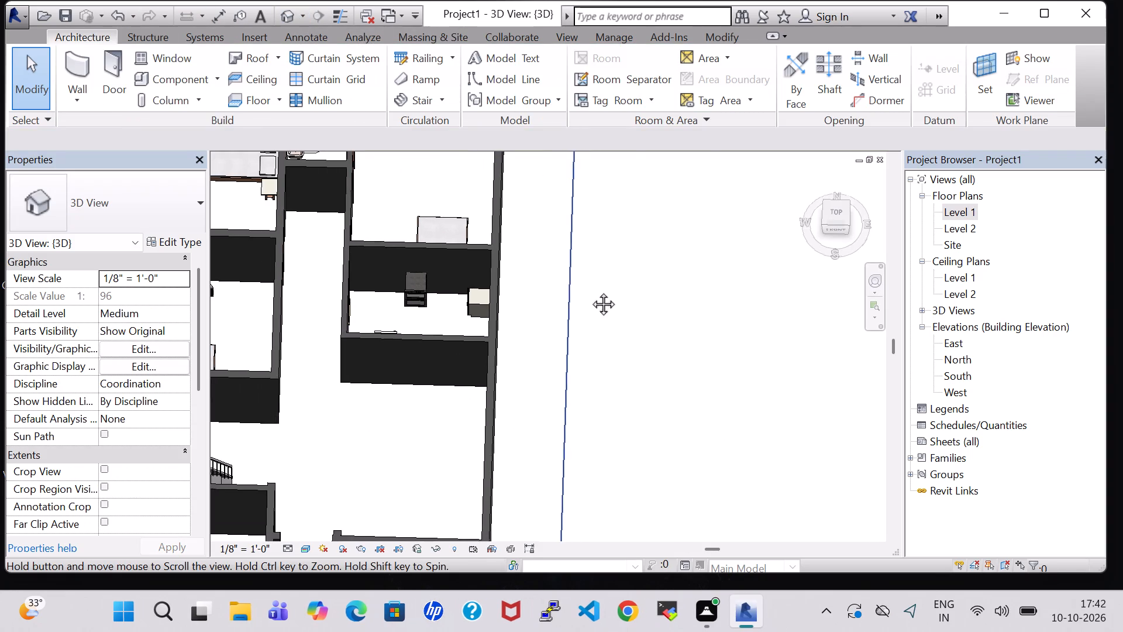
middle_click_drag(590, 291, 713, 366)
middle_click_drag(561, 235, 581, 134, "shift")
scroll(563, 226, "up", 6)
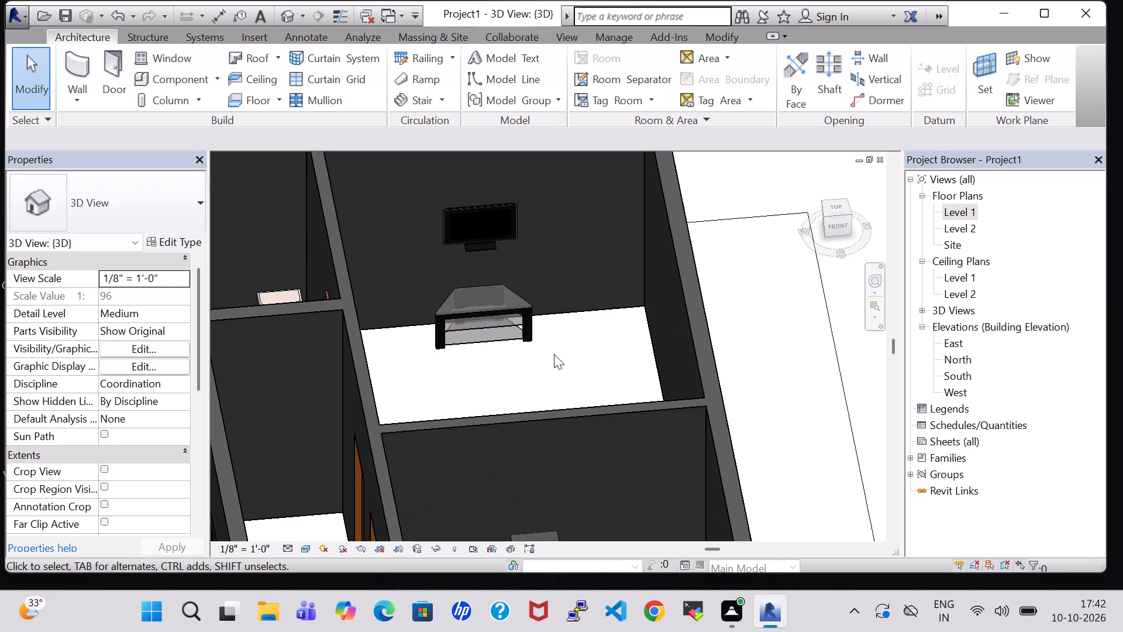
middle_click_drag(557, 356, 587, 307, "shift")
middle_click_drag(457, 322, 474, 362, "shift")
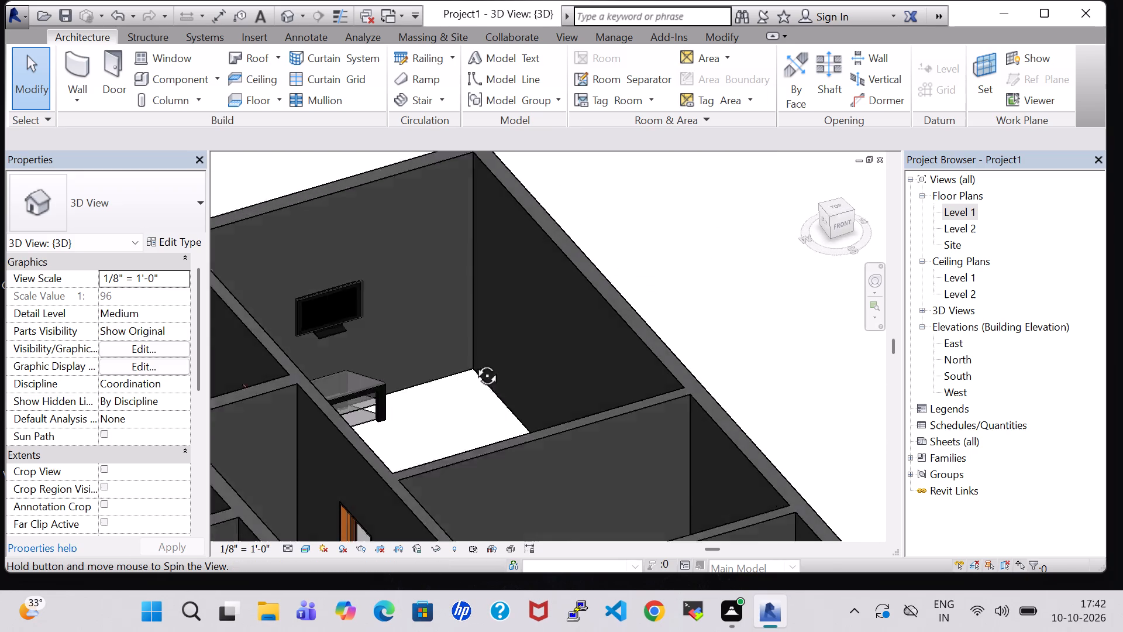
middle_click_drag(474, 362, 448, 413, "shift")
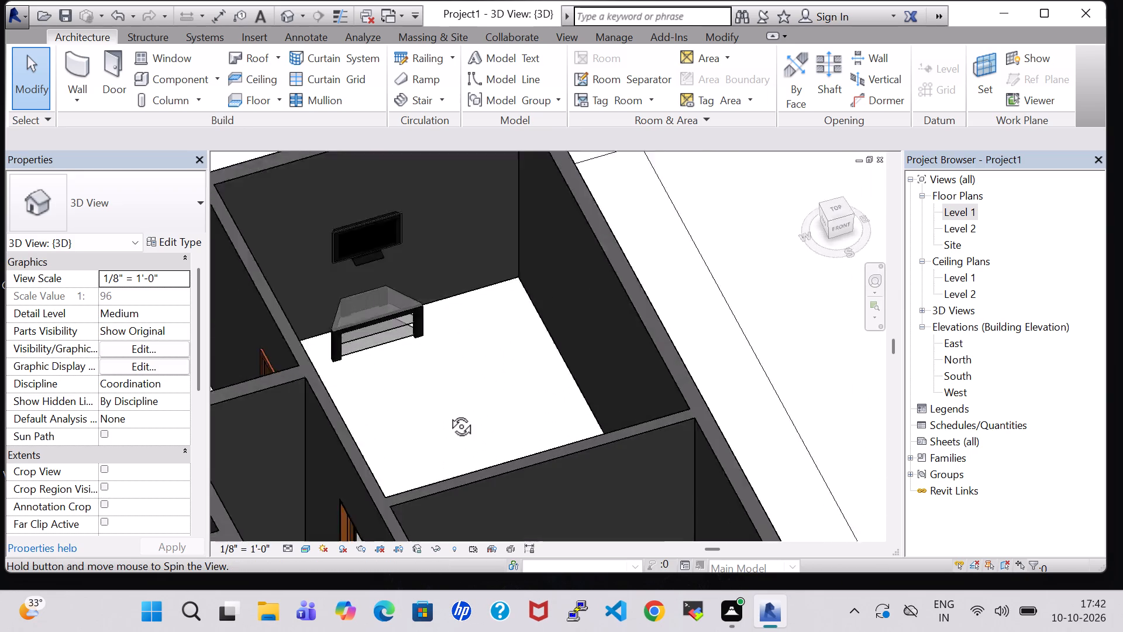
middle_click_drag(448, 413, 369, 441, "shift")
middle_click_drag(605, 259, 607, 282, "shift")
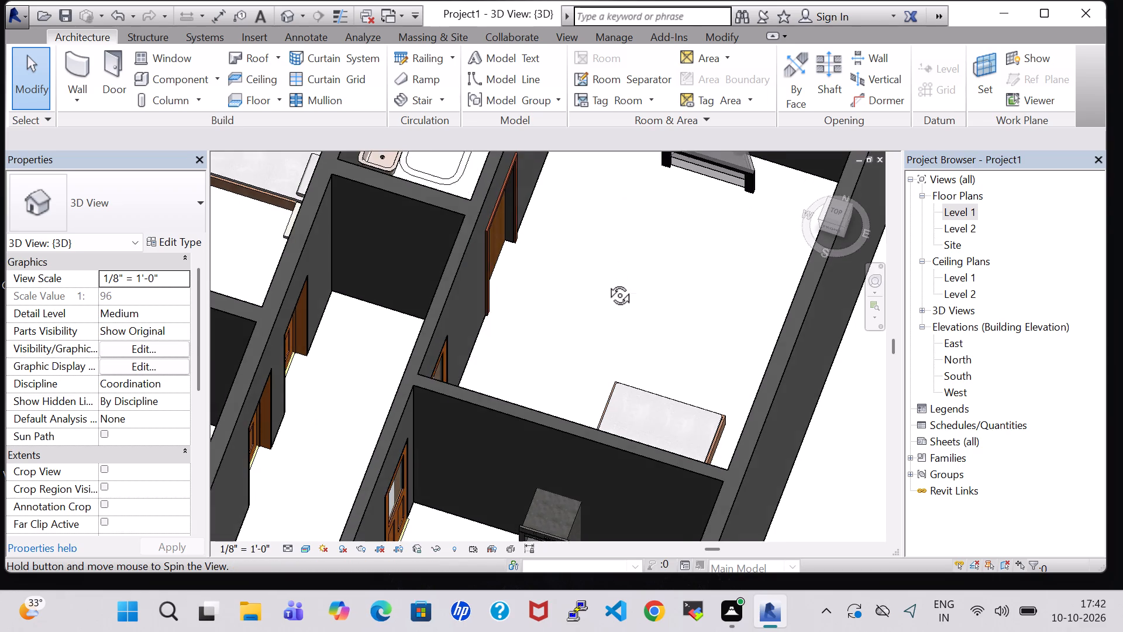
middle_click_drag(607, 282, 636, 292, "shift")
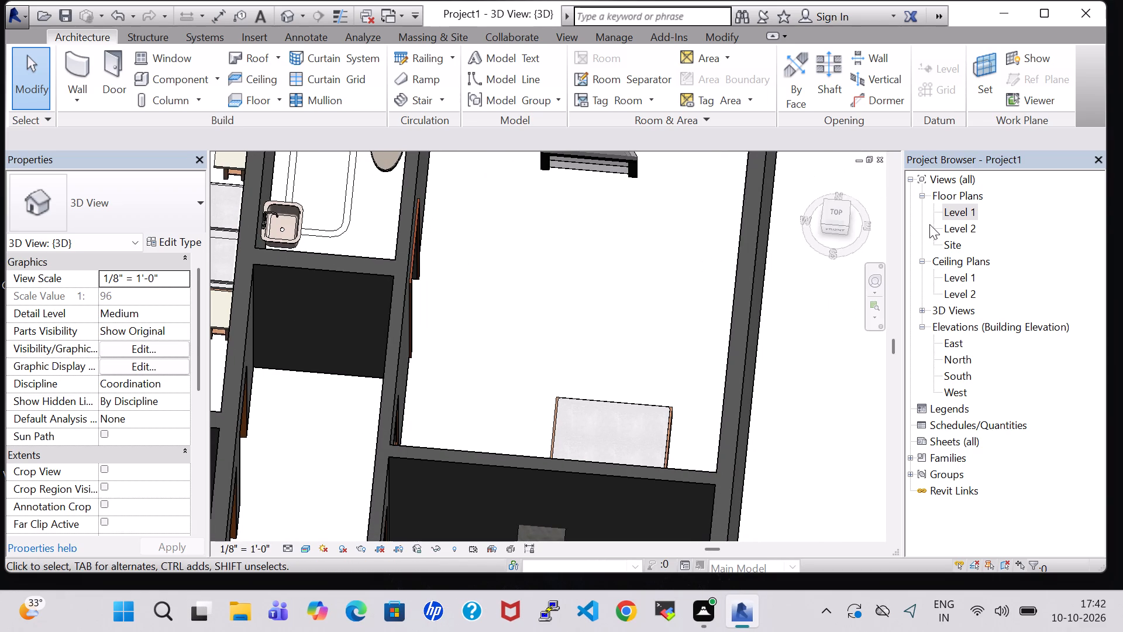
Return to the Level 1 floor plan and bring the bedrooms and kitchen into view.
double_click(955, 214)
scroll(656, 247, "down", 3)
middle_click_drag(663, 284, 646, 279)
scroll(646, 279, "down", 5)
middle_click_drag(805, 290, 766, 266)
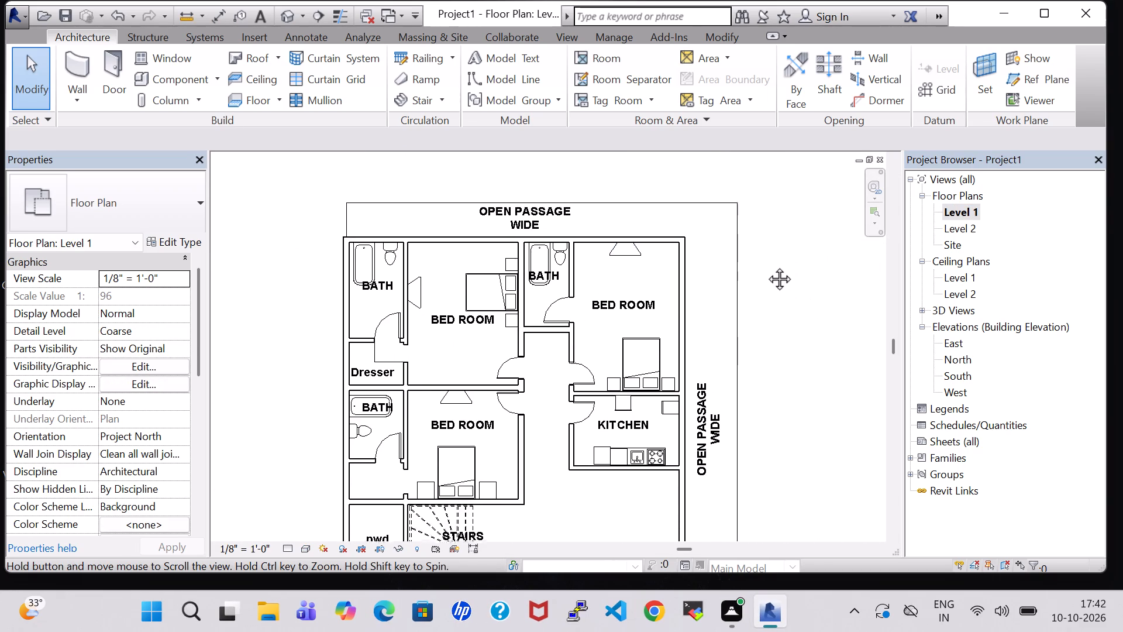
Load the Dresser family from the Storage folder of the US Imperial furniture library for component placement.
middle_click_drag(766, 266, 773, 239)
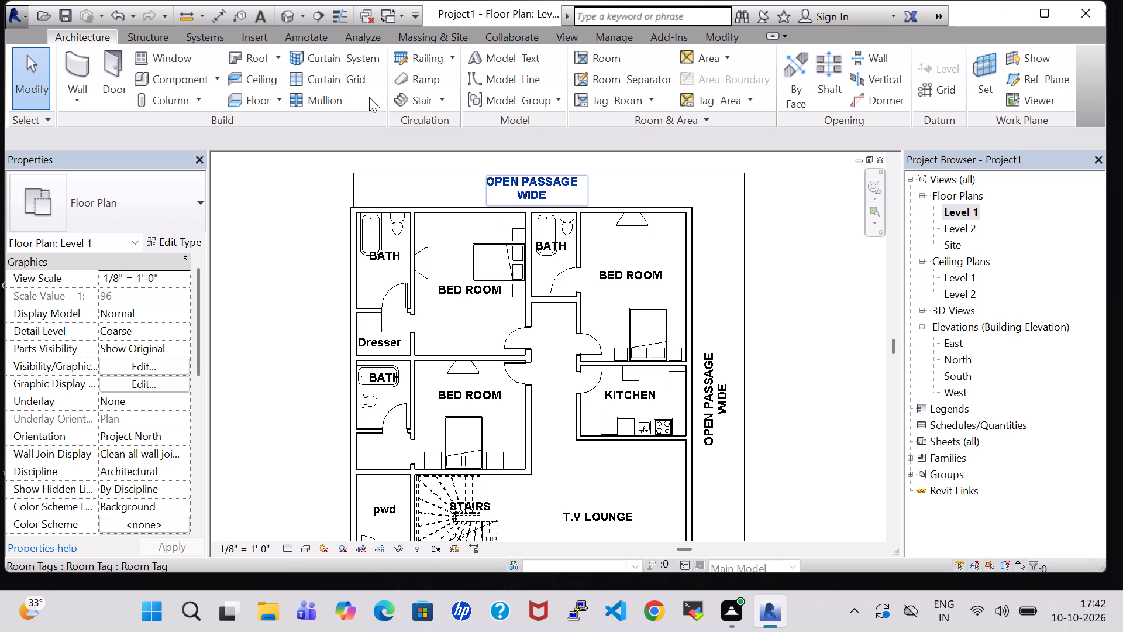
left_click(162, 78)
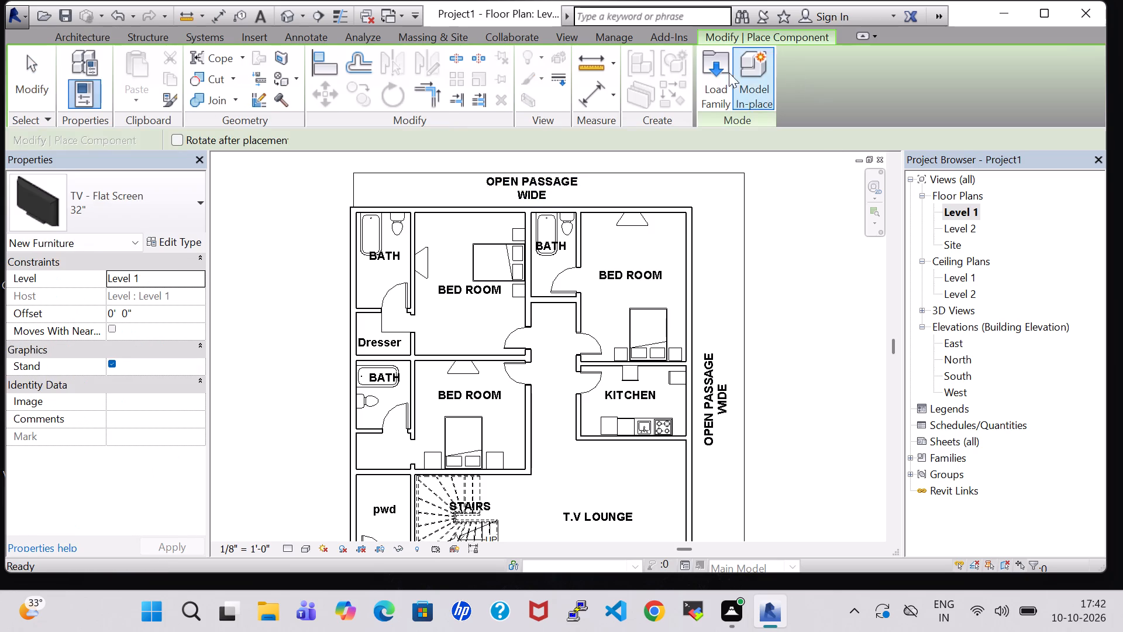
left_click(723, 74)
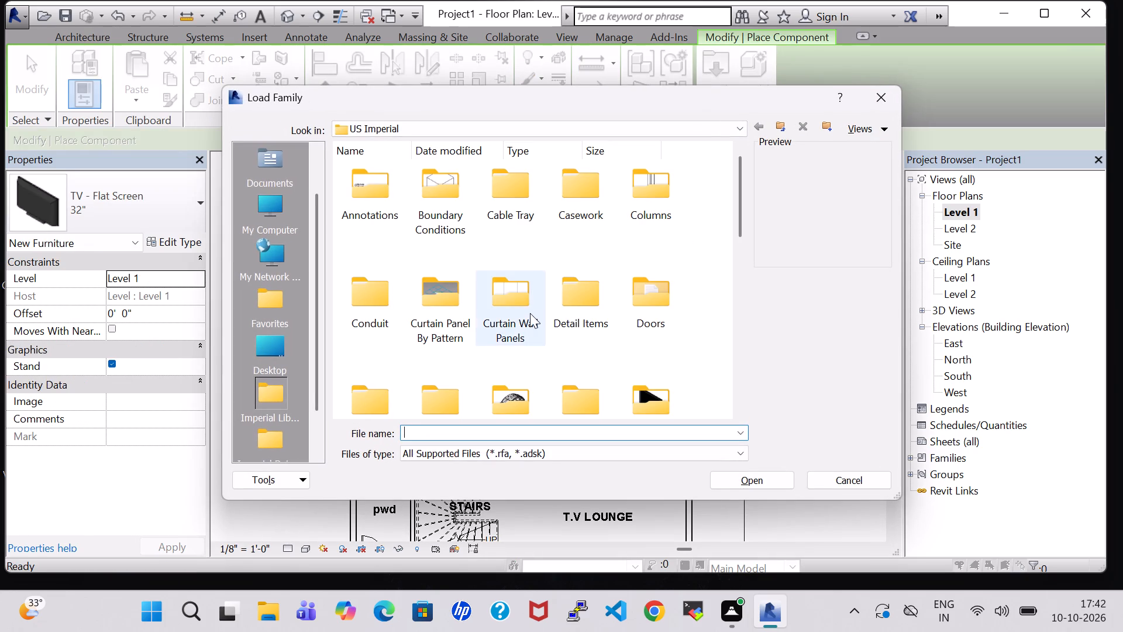
scroll(543, 313, "down", 2)
scroll(635, 241, "up", 1)
double_click(651, 252)
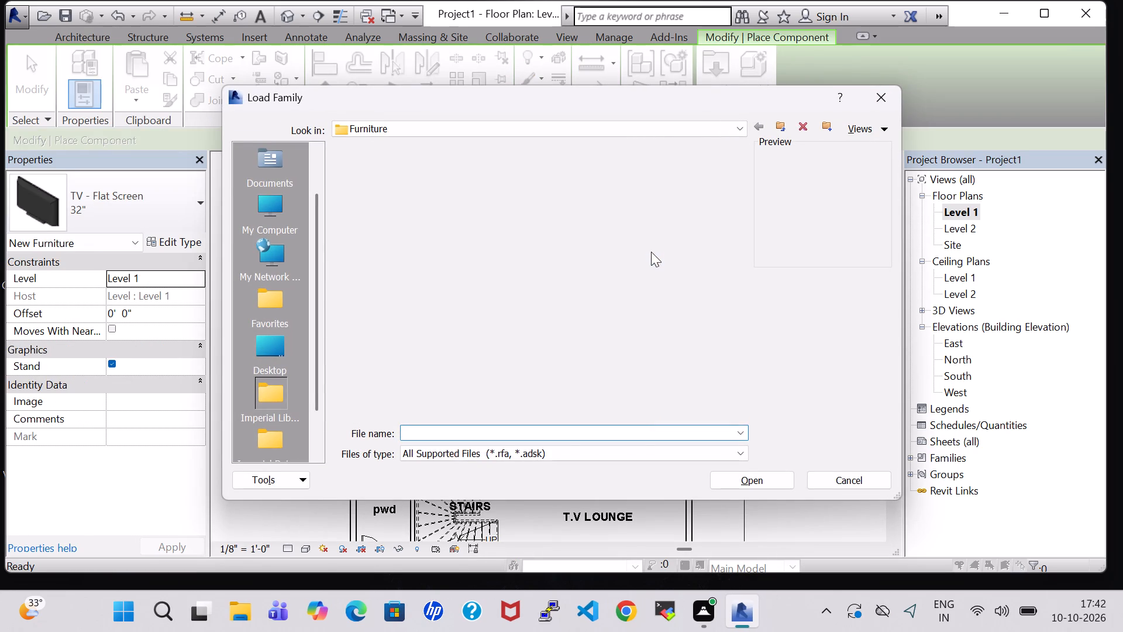
double_click(515, 184)
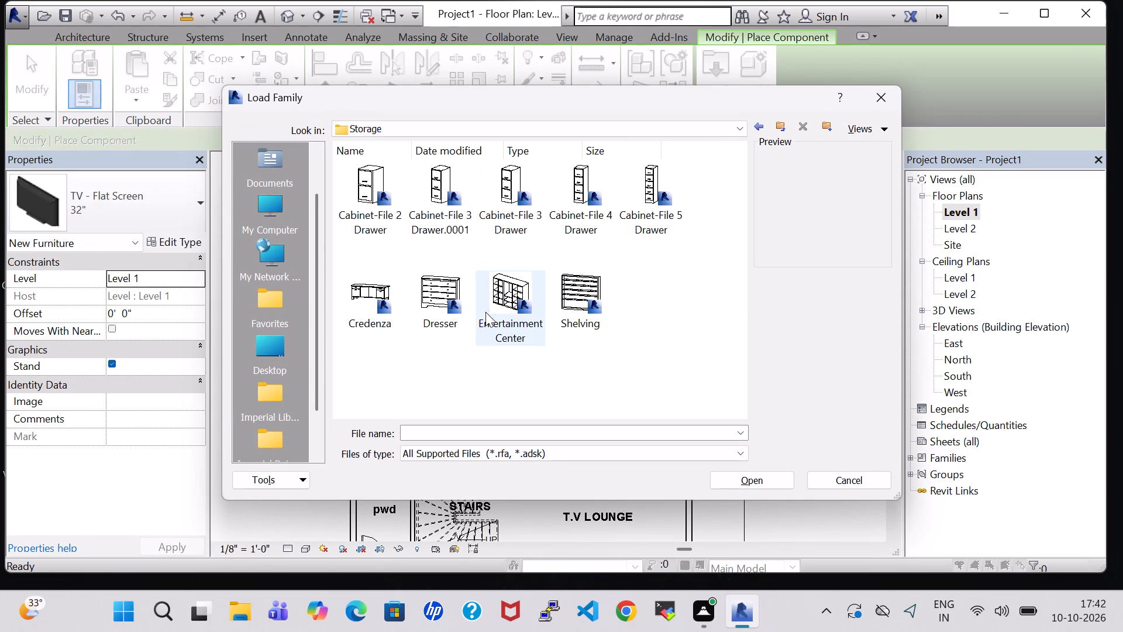
left_click(442, 295)
left_click(763, 481)
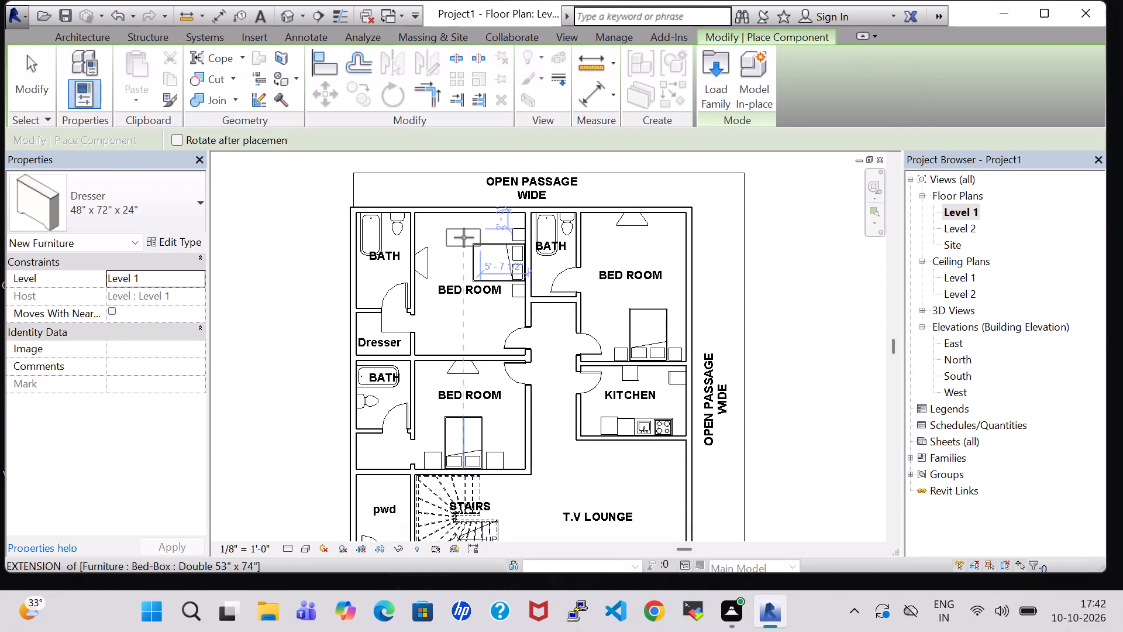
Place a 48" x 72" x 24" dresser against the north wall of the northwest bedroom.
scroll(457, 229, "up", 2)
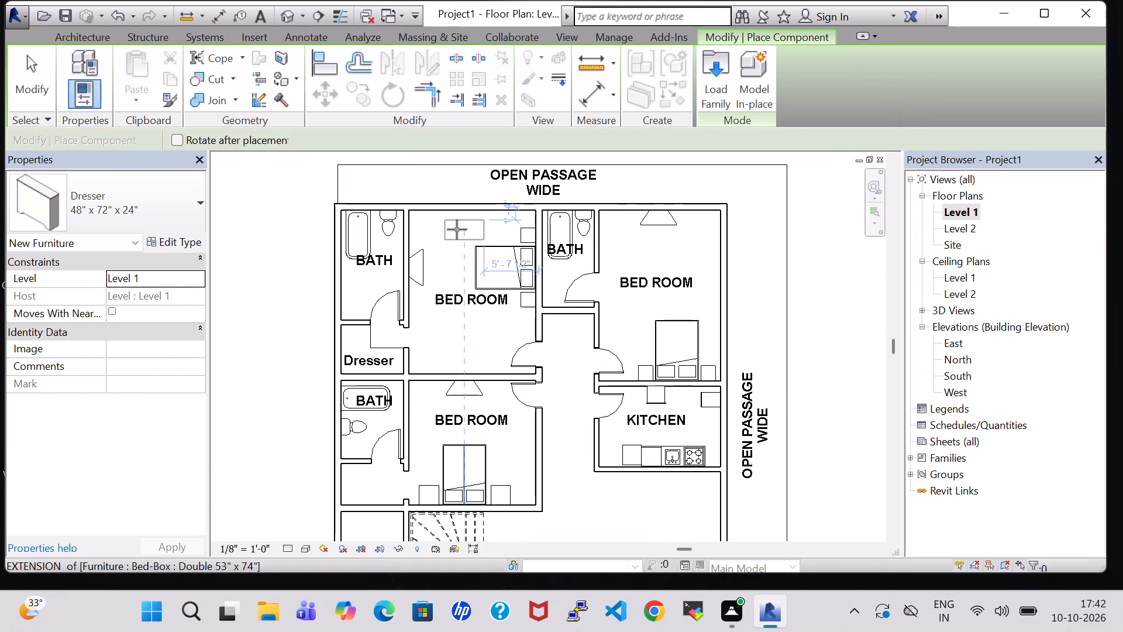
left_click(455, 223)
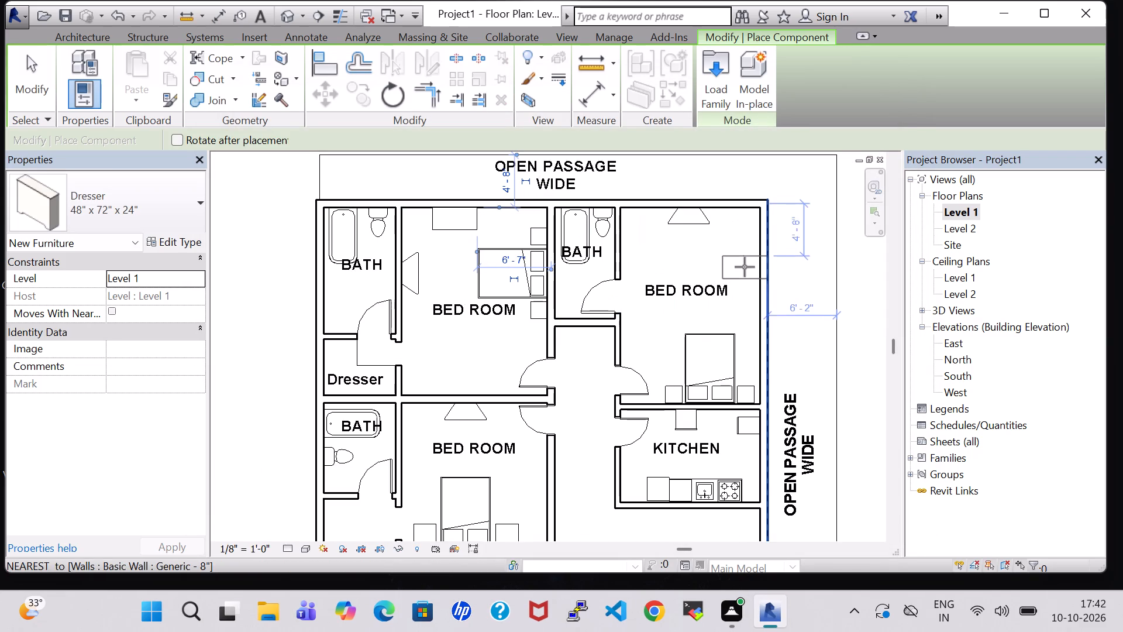
Place rotated 48" x 72" x 24" dressers along the east walls of the northeast bedroom and the bedroom north of the stairs.
key("space")
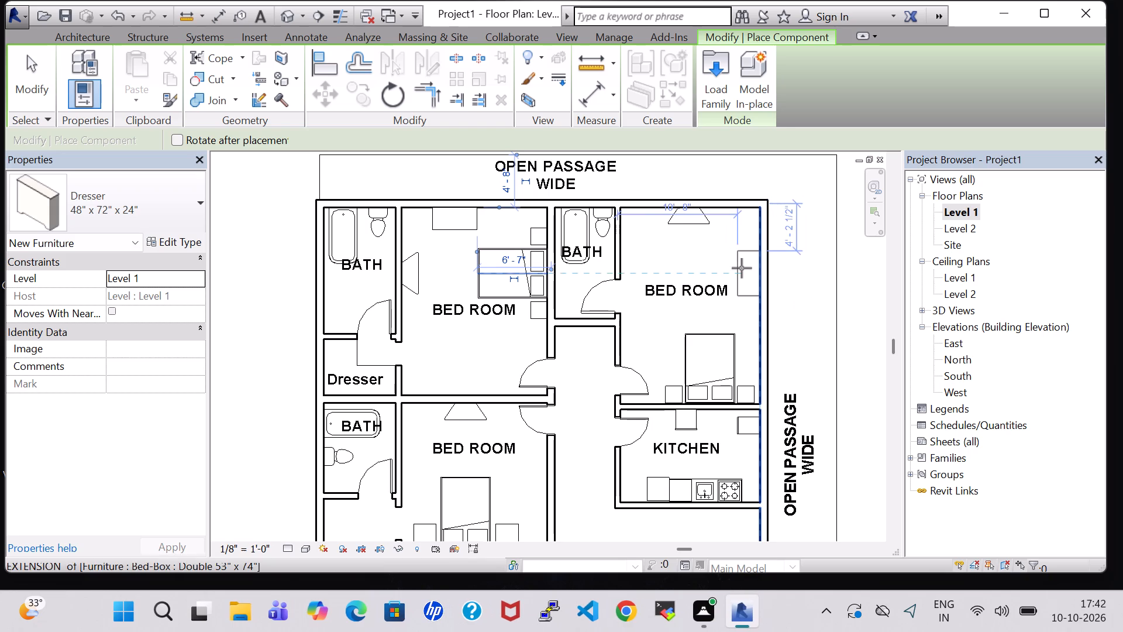
left_click(742, 268)
middle_click_drag(803, 345, 812, 263)
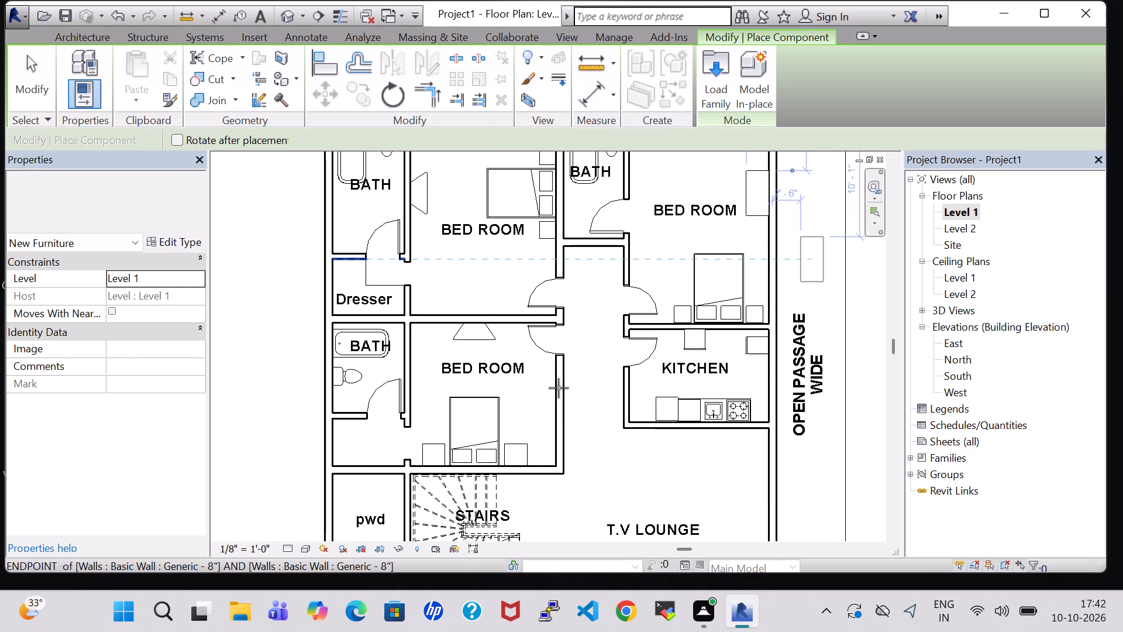
left_click(540, 410)
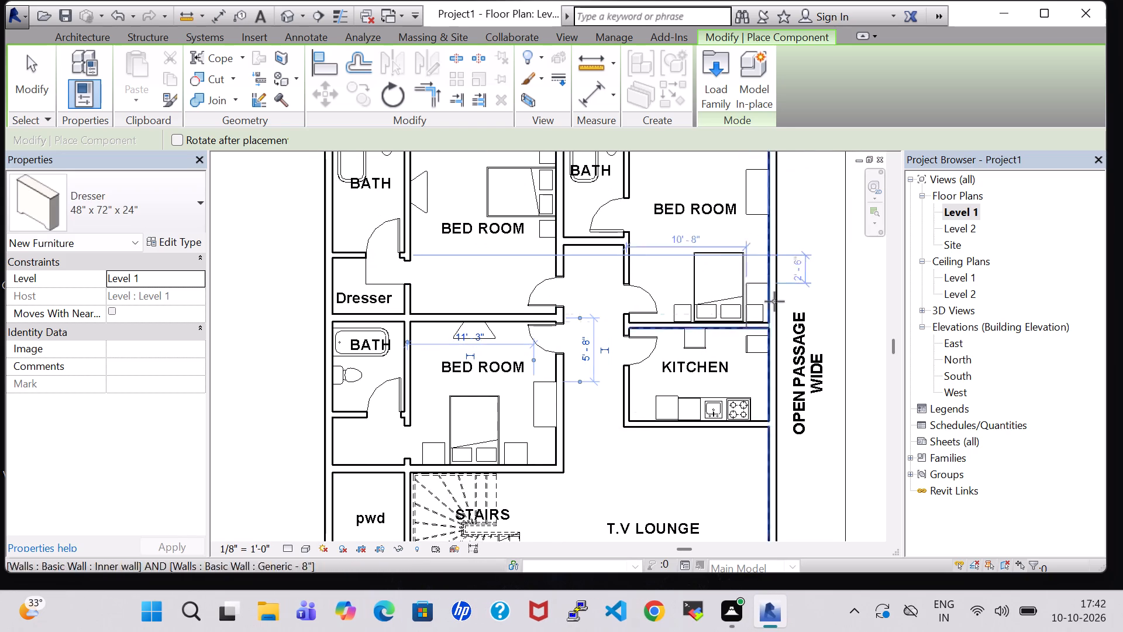
Place a 48" x 72" x 24" dresser against the west wall of the Dresser room and end component placement.
key("Escape")
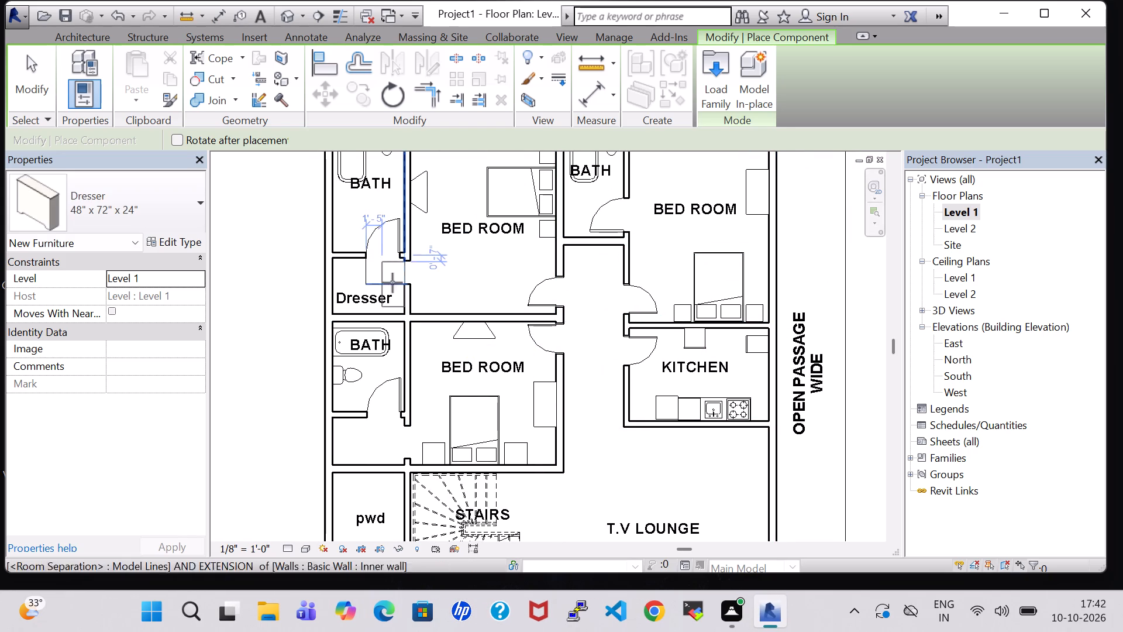
scroll(357, 283, "up", 5)
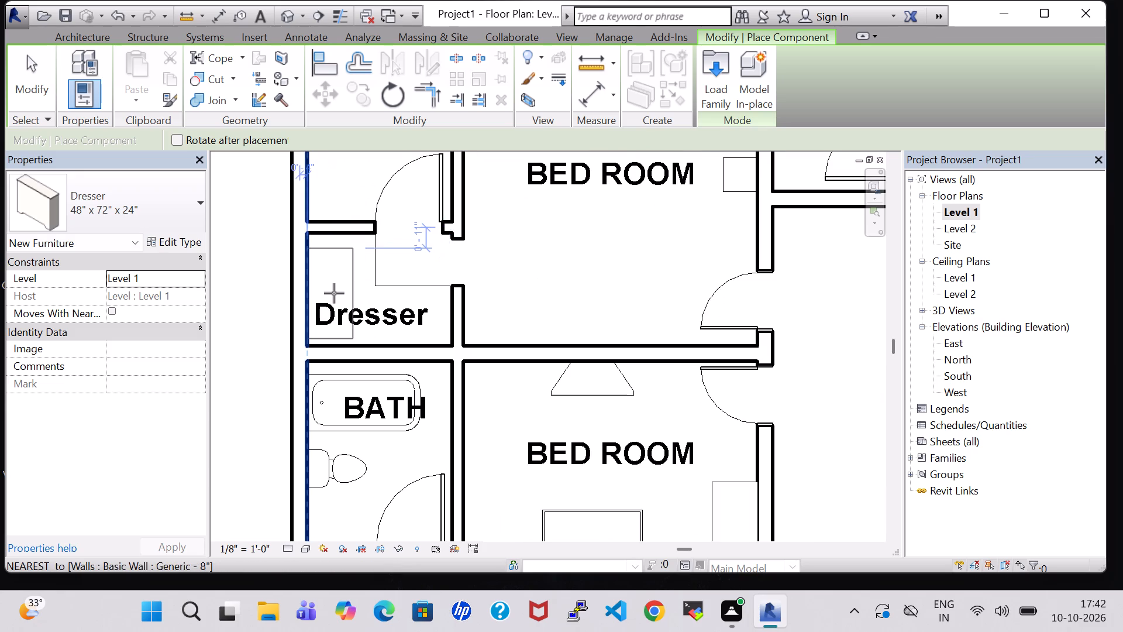
left_click(334, 293)
key("Escape")
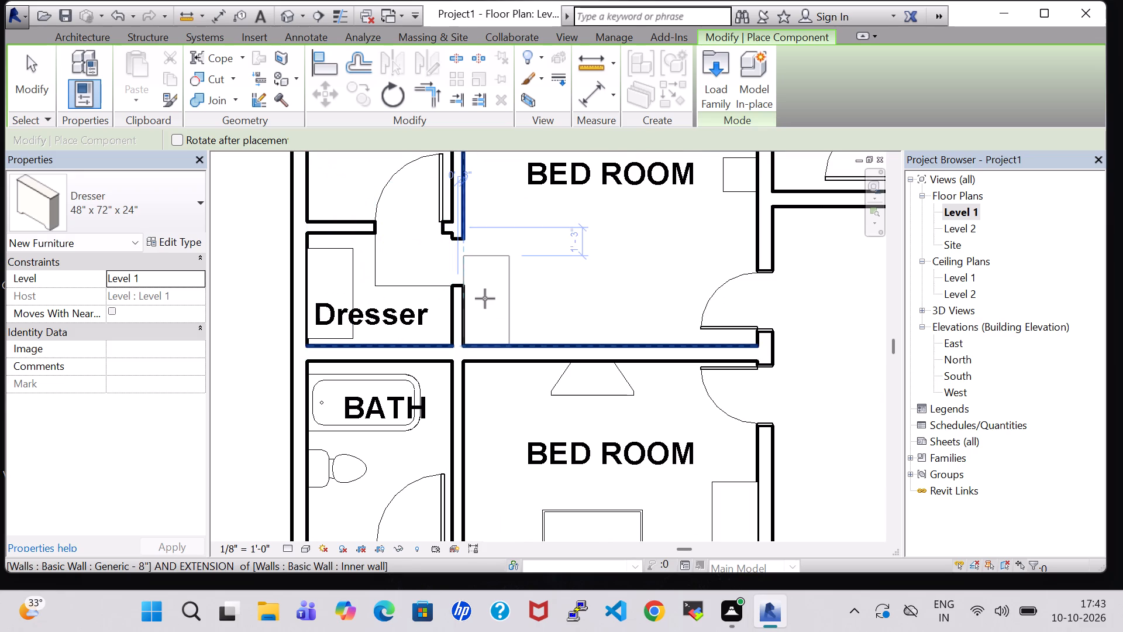
key("Escape")
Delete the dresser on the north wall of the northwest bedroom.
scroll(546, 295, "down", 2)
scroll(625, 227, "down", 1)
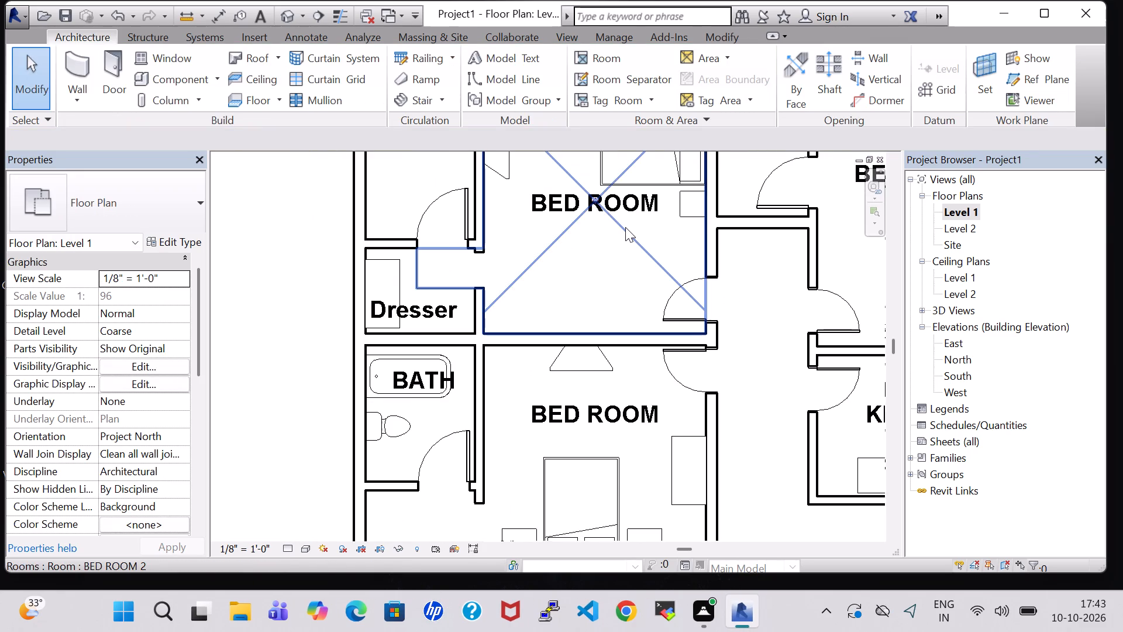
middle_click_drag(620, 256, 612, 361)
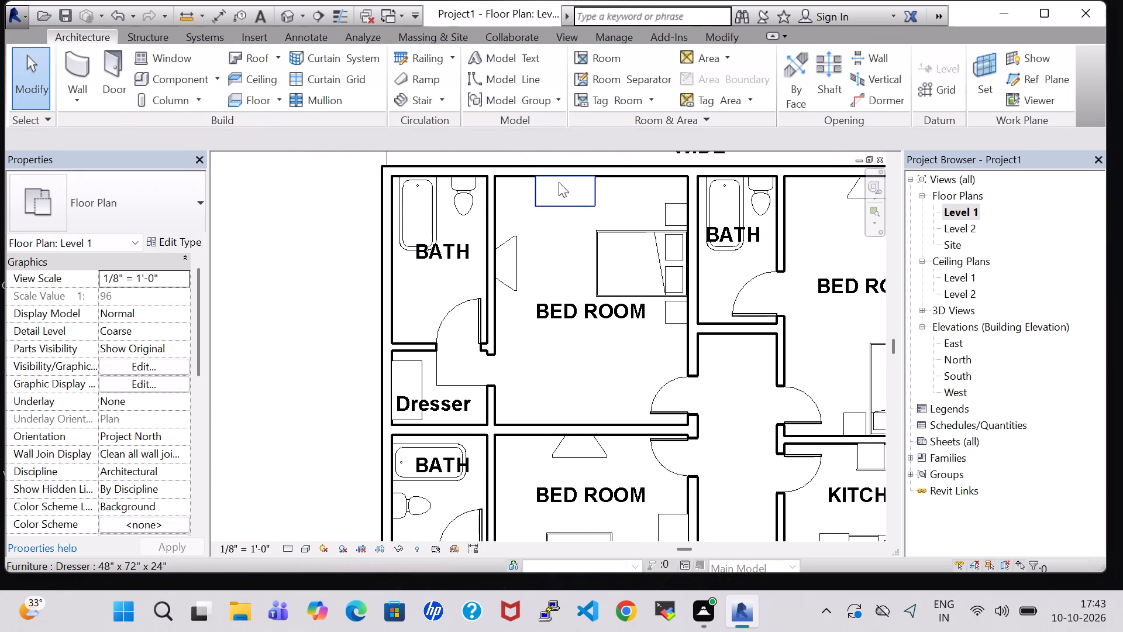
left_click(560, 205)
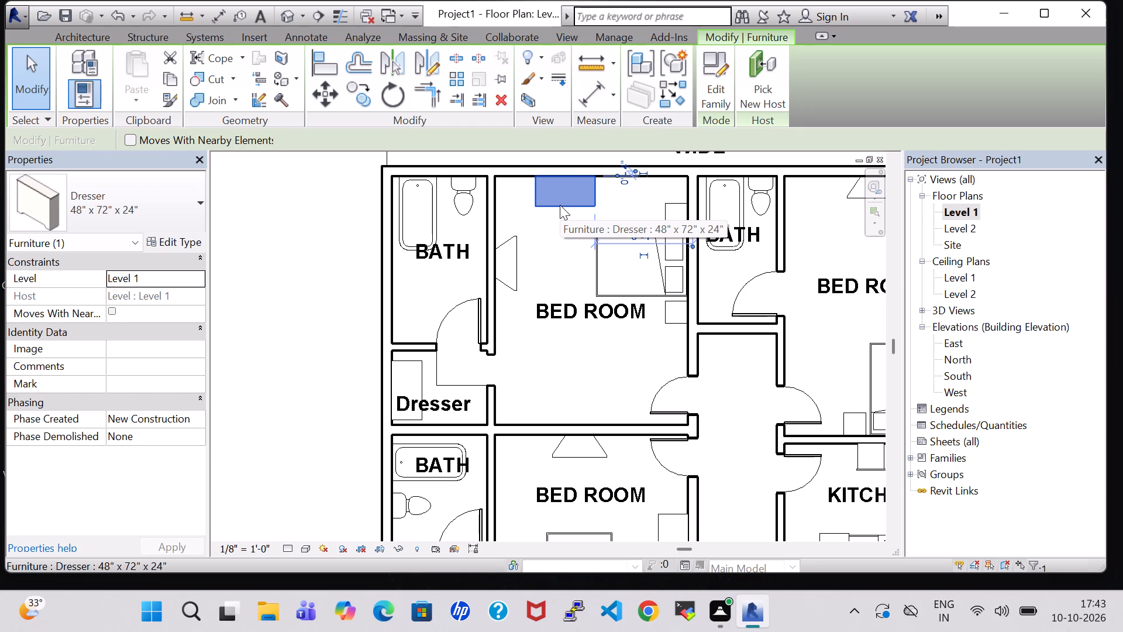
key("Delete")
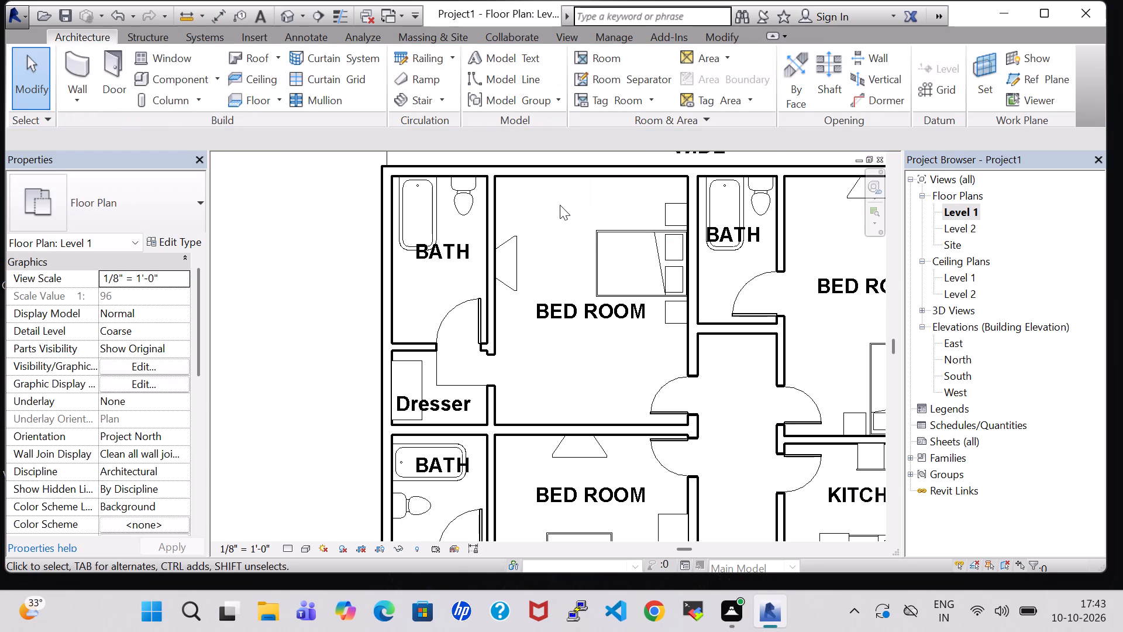
Move the dresser of the bedroom north of the stairs into the alcove below its bath, rotated 90° against the alcove's south wall.
scroll(645, 229, "down", 2)
middle_click_drag(800, 287, 643, 247)
scroll(642, 243, "down", 2)
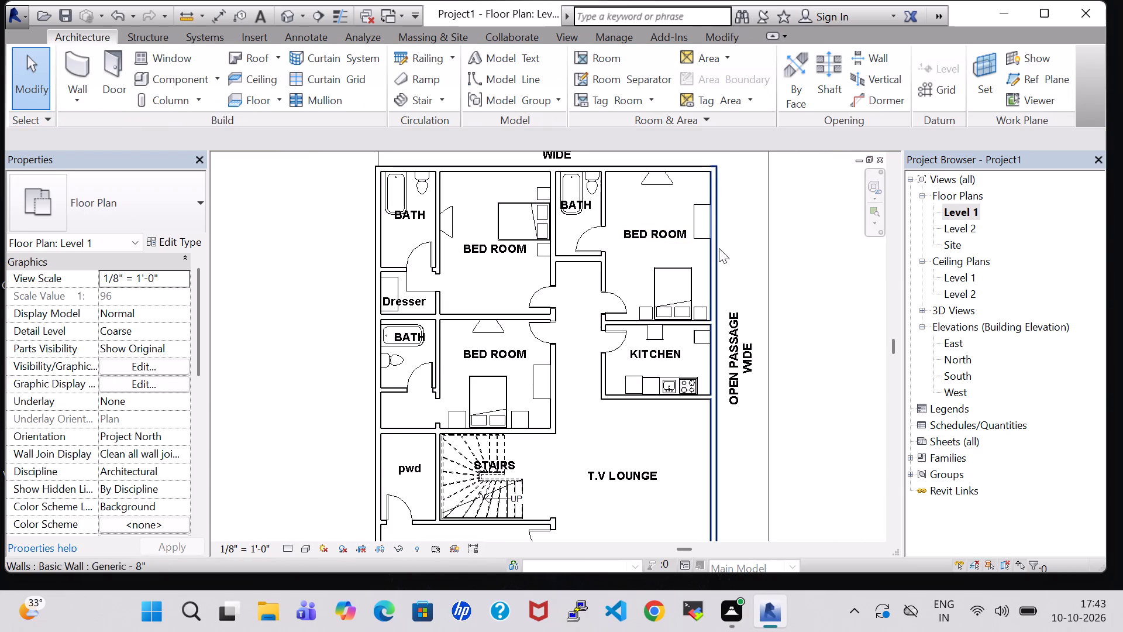
middle_click_drag(838, 332, 859, 269)
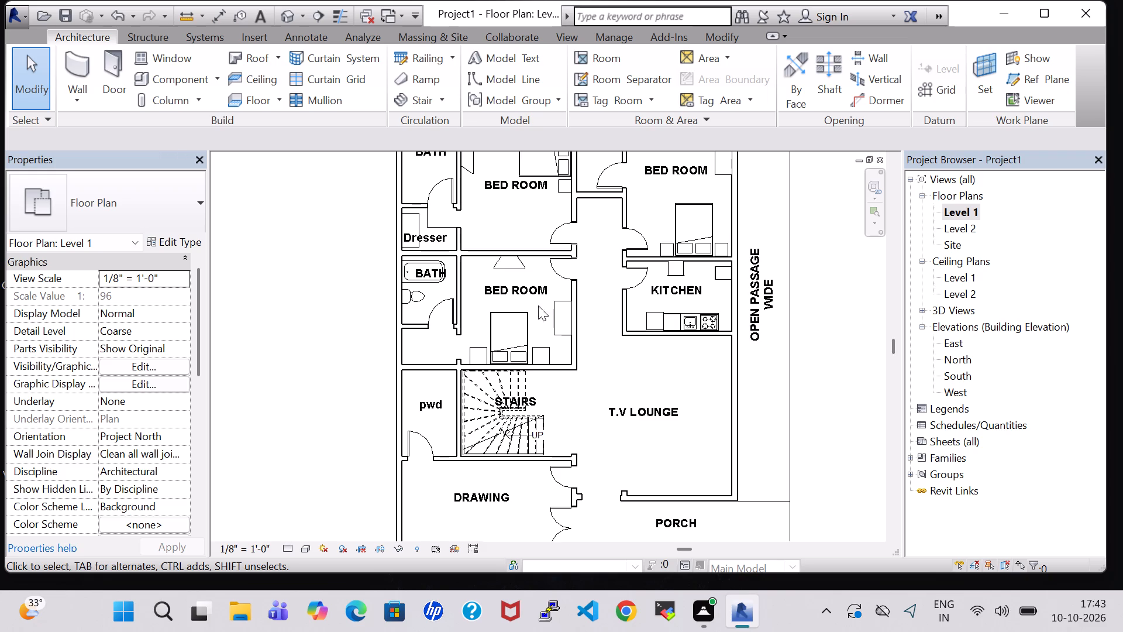
left_click(556, 314)
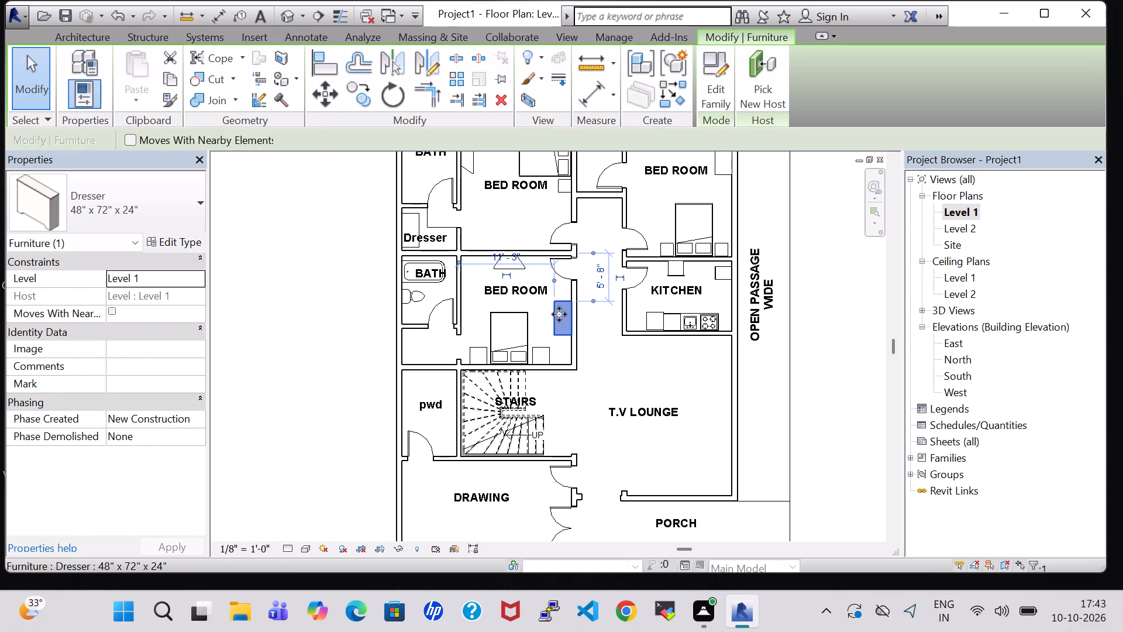
left_click_drag(559, 320, 423, 346)
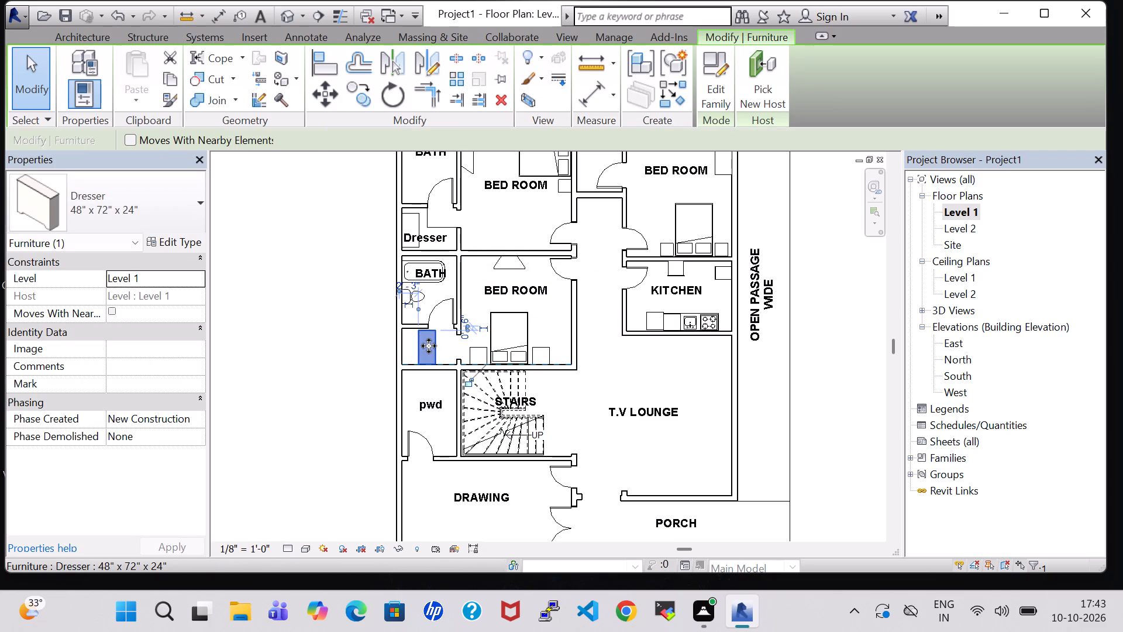
key("space")
scroll(429, 351, "up", 5)
key("Down")
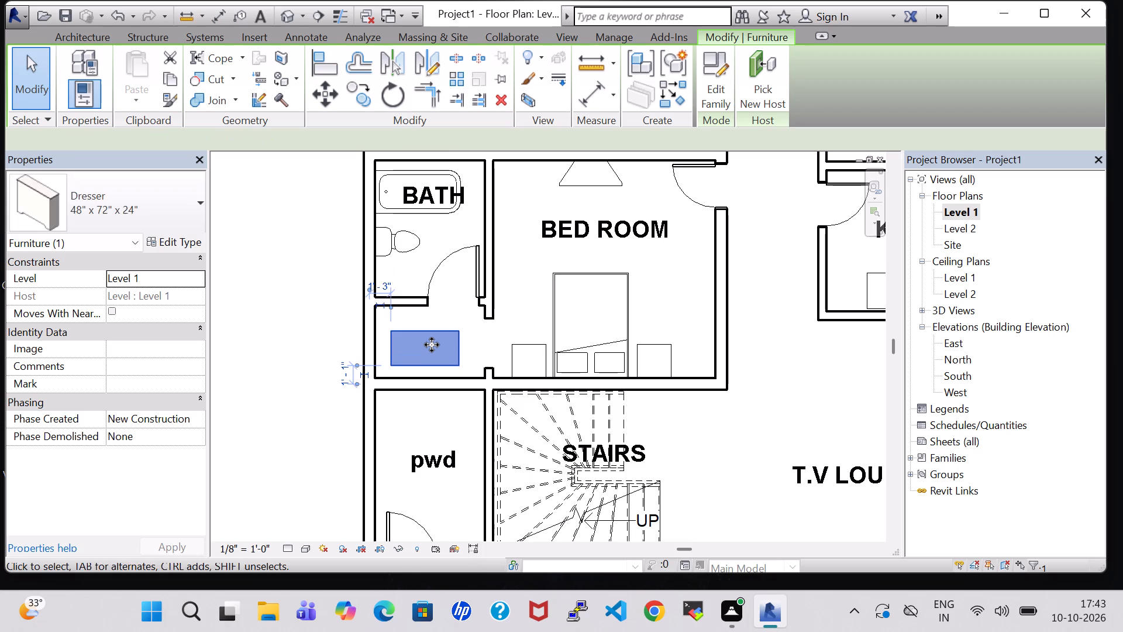
key("Down")
key("Down")
key("Down")
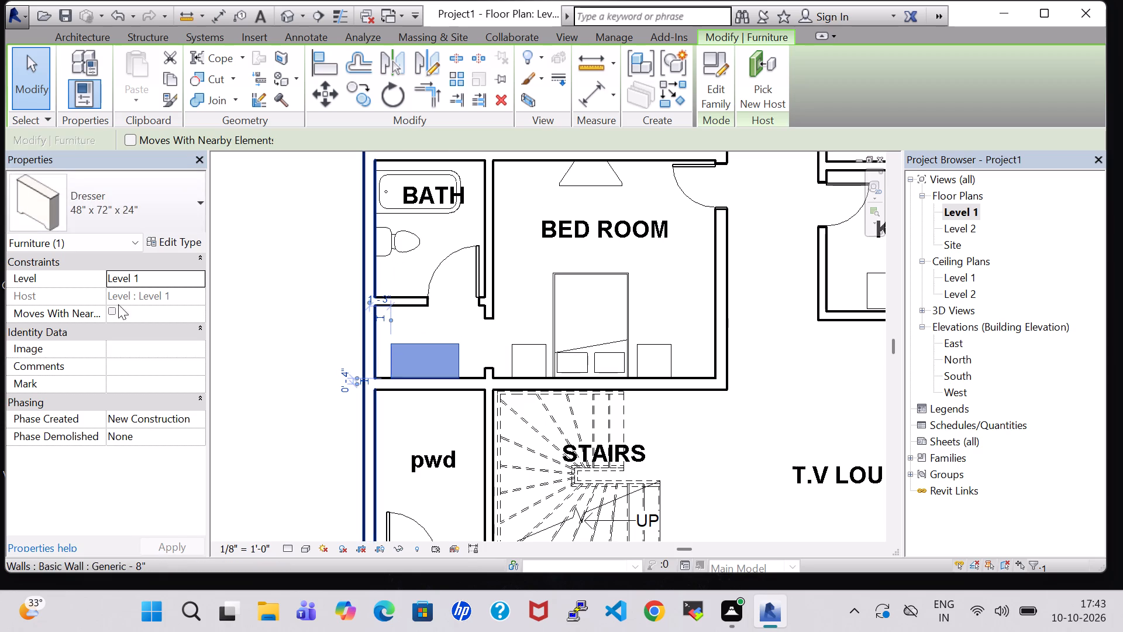
left_click(250, 291)
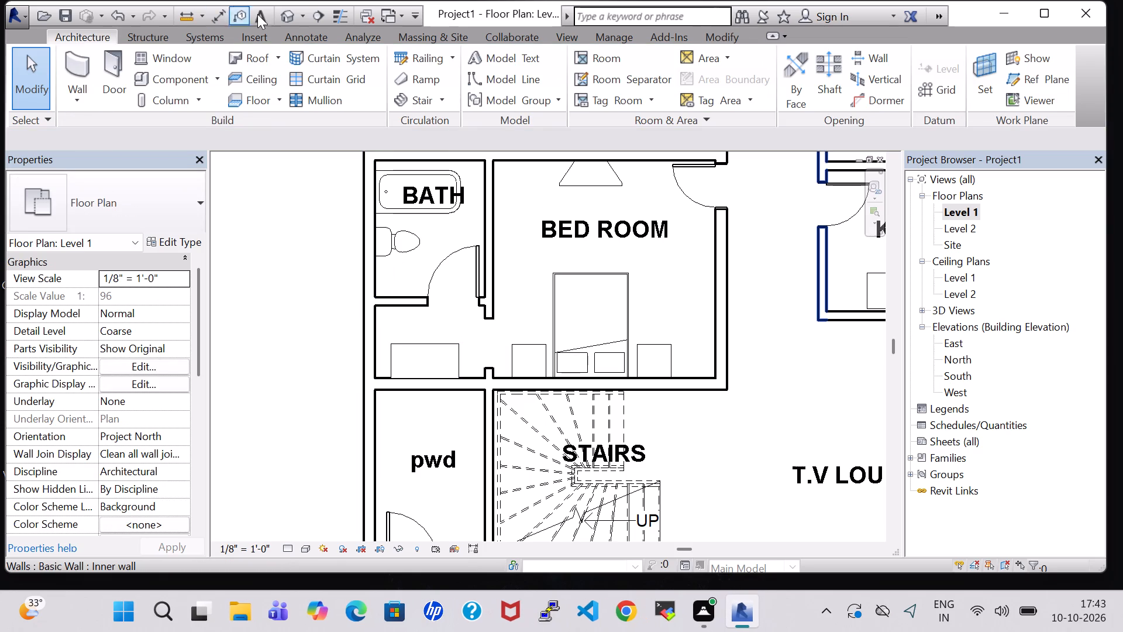
In the 3D view, rotate the northeast bedroom's dresser 180° so its drawers face into the room.
left_click(278, 14)
scroll(483, 277, "down", 3)
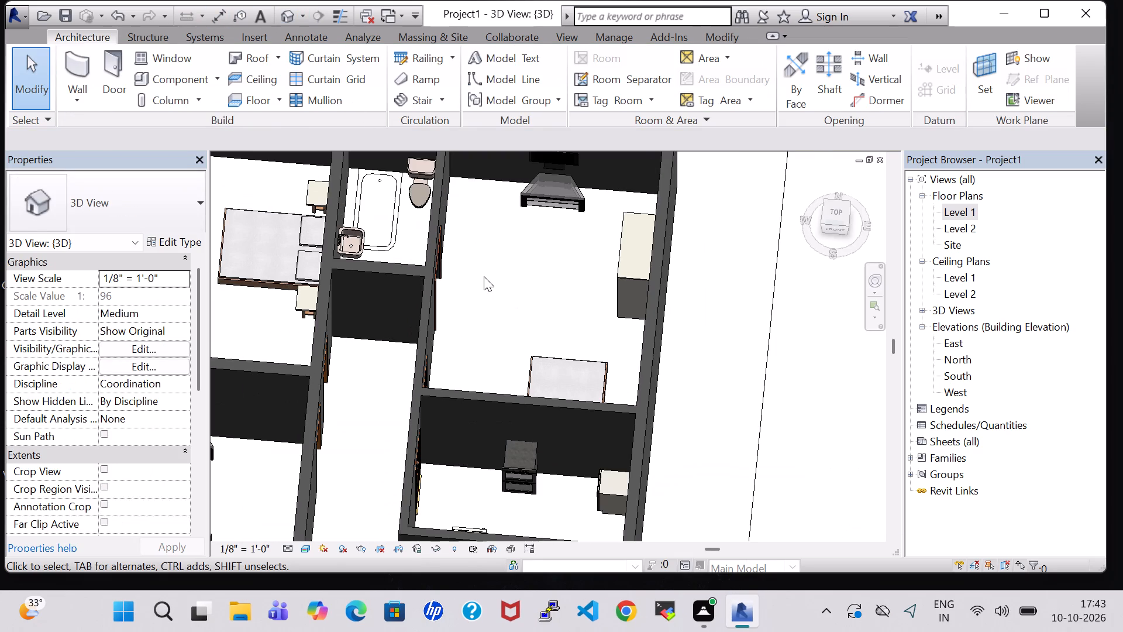
middle_click_drag(484, 276, 577, 244, "shift")
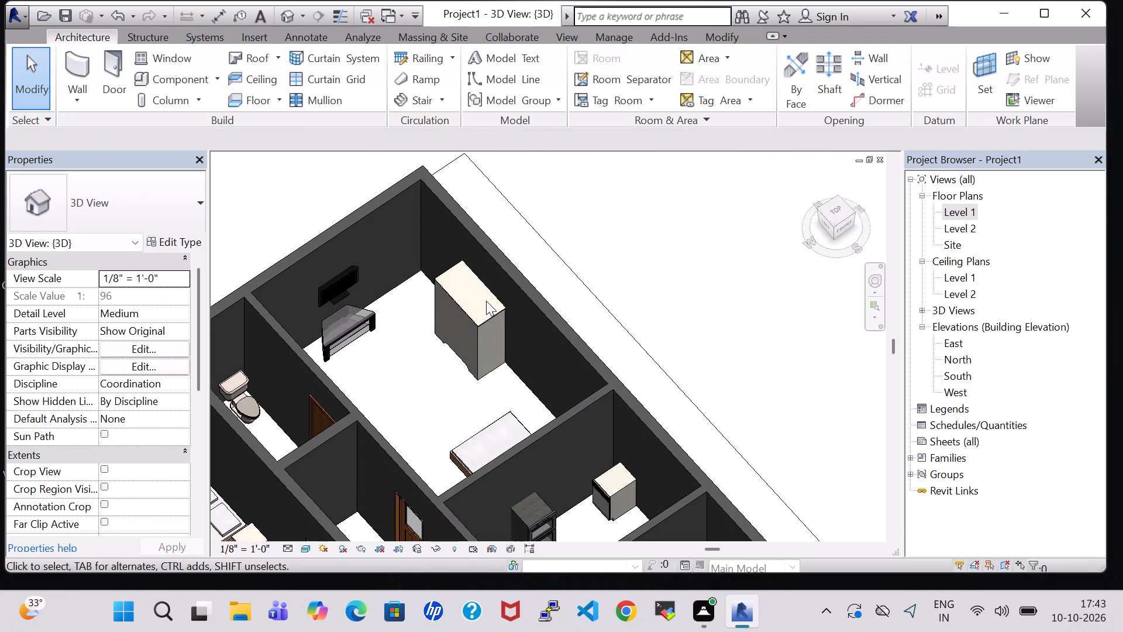
left_click(485, 321)
key("space")
key("space")
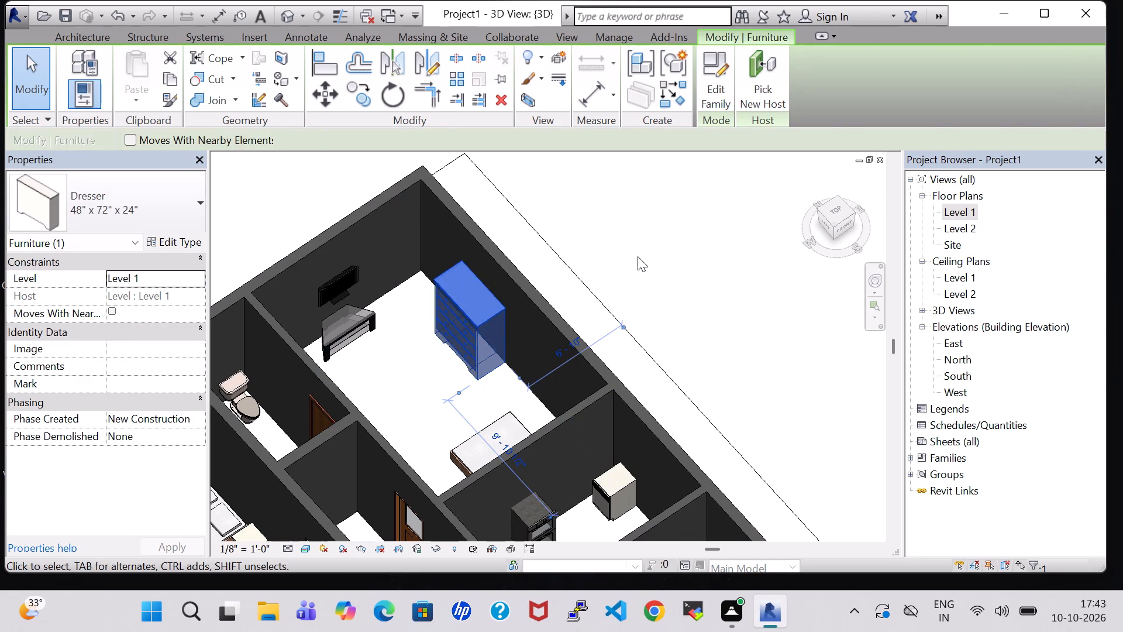
left_click(649, 254)
Examine the dressers in the bedrooms, alcove and Dresser room in 3D, and reopen the Level 1 floor plan.
scroll(663, 246, "up", 1, "shift")
middle_click_drag(664, 246, 638, 281, "shift")
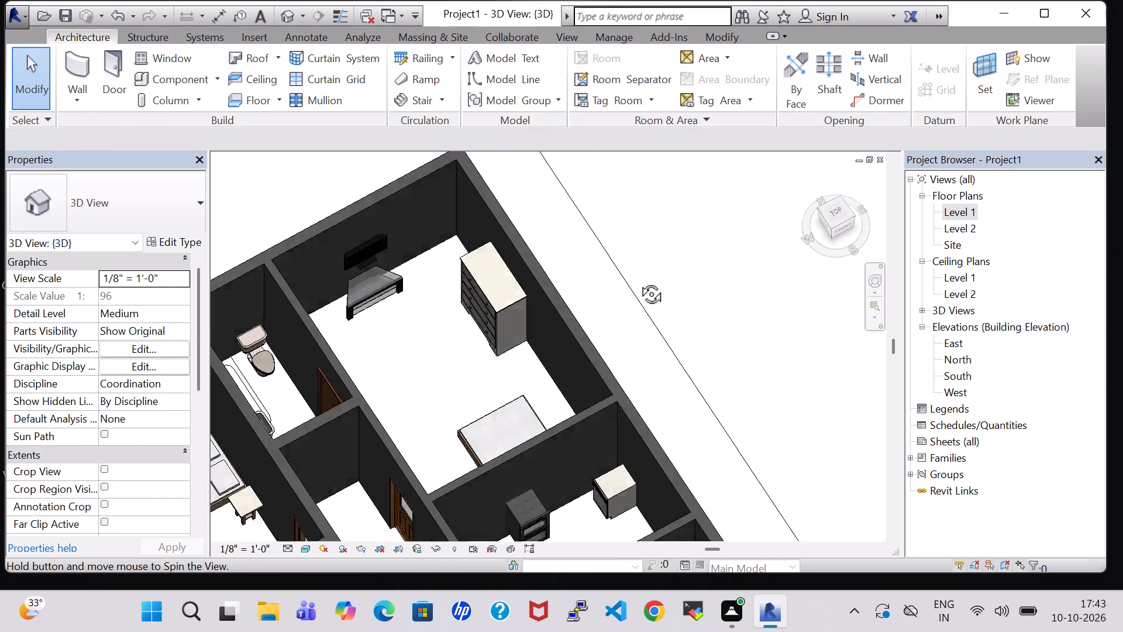
middle_click_drag(638, 281, 566, 314, "shift")
middle_click_drag(502, 332, 398, 241, "shift")
middle_click_drag(489, 170, 491, 170)
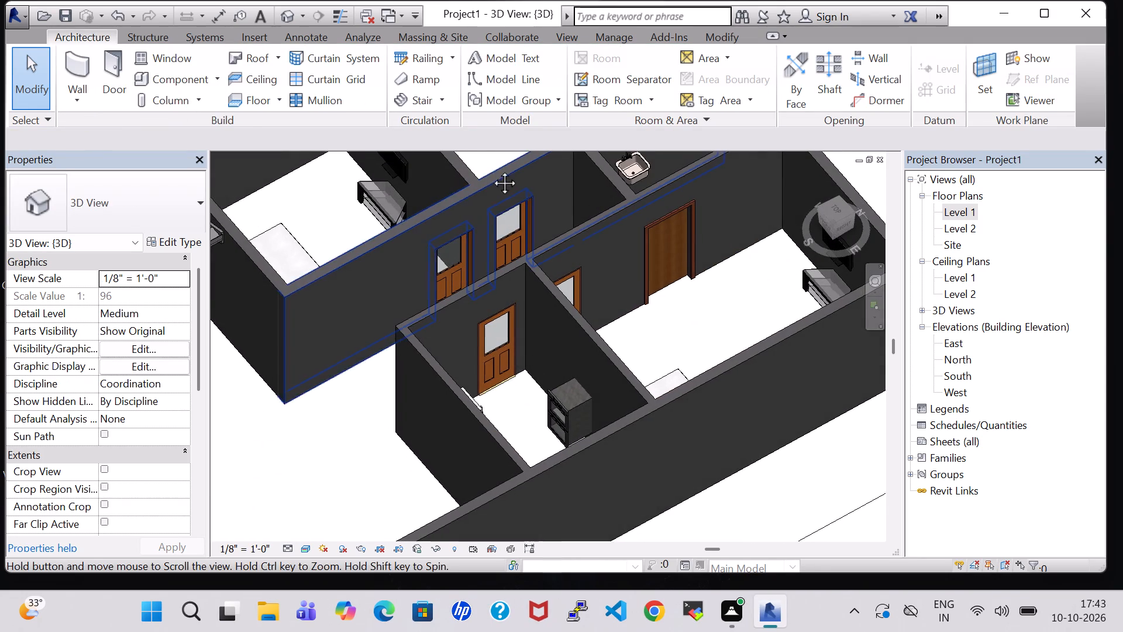
middle_click_drag(491, 170, 454, 416)
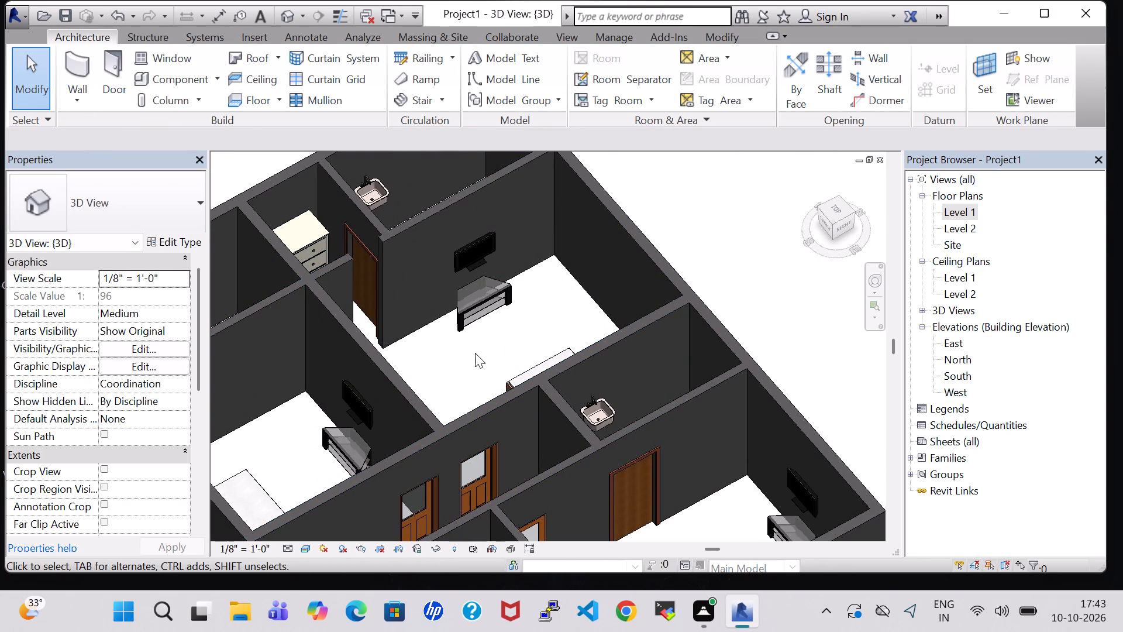
middle_click_drag(476, 352, 388, 360, "shift")
scroll(724, 305, "up", 3)
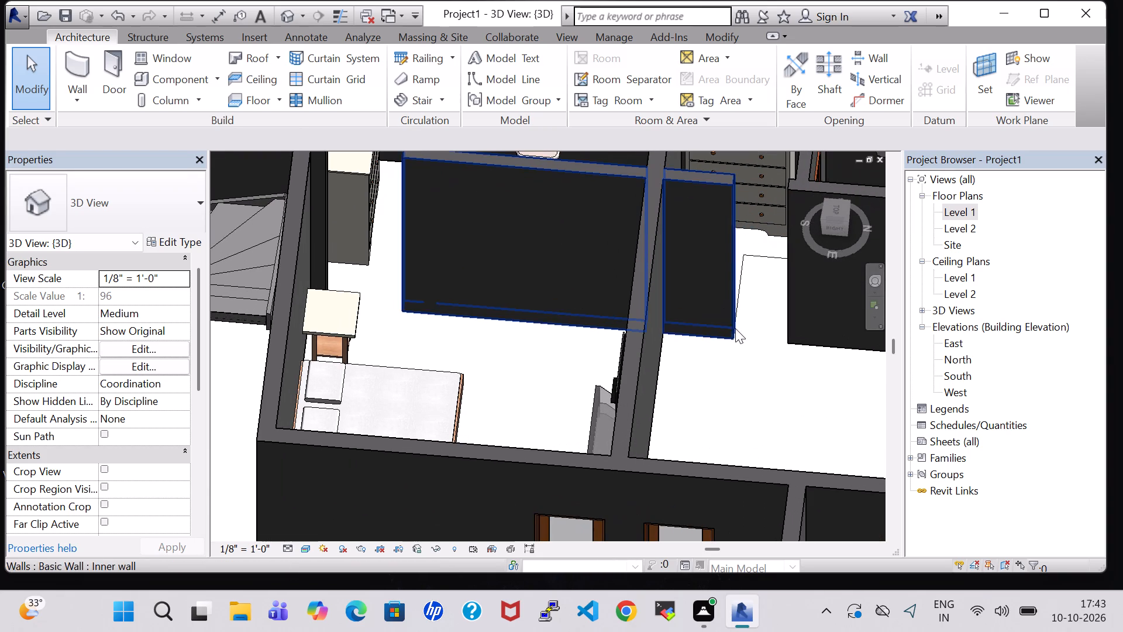
middle_click_drag(735, 335, 728, 414)
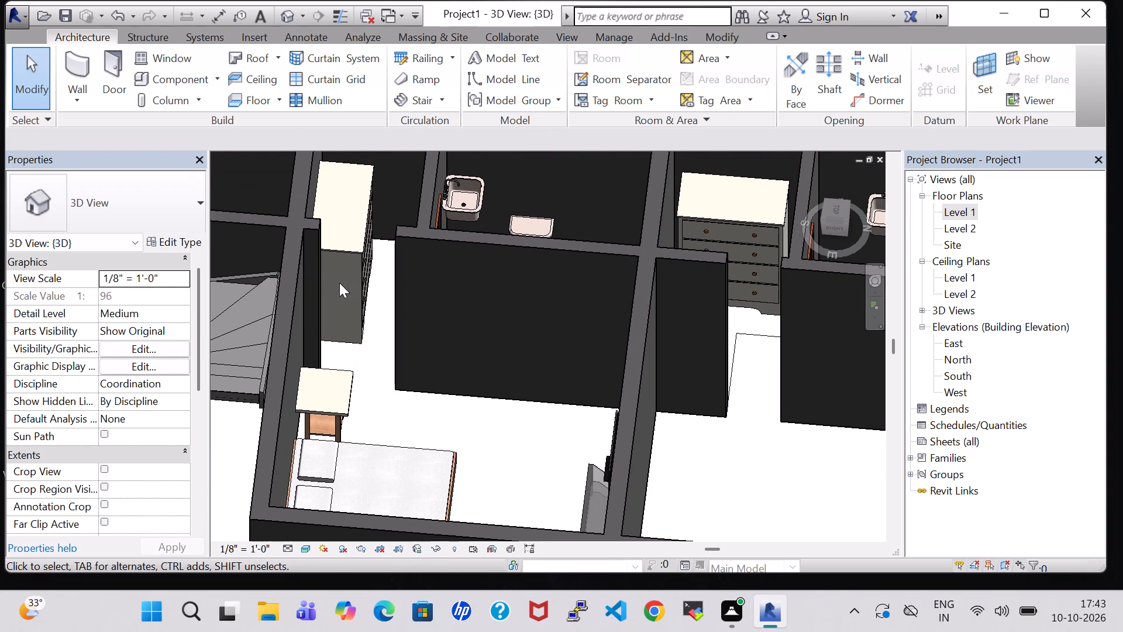
middle_click_drag(739, 455, 765, 432, "shift")
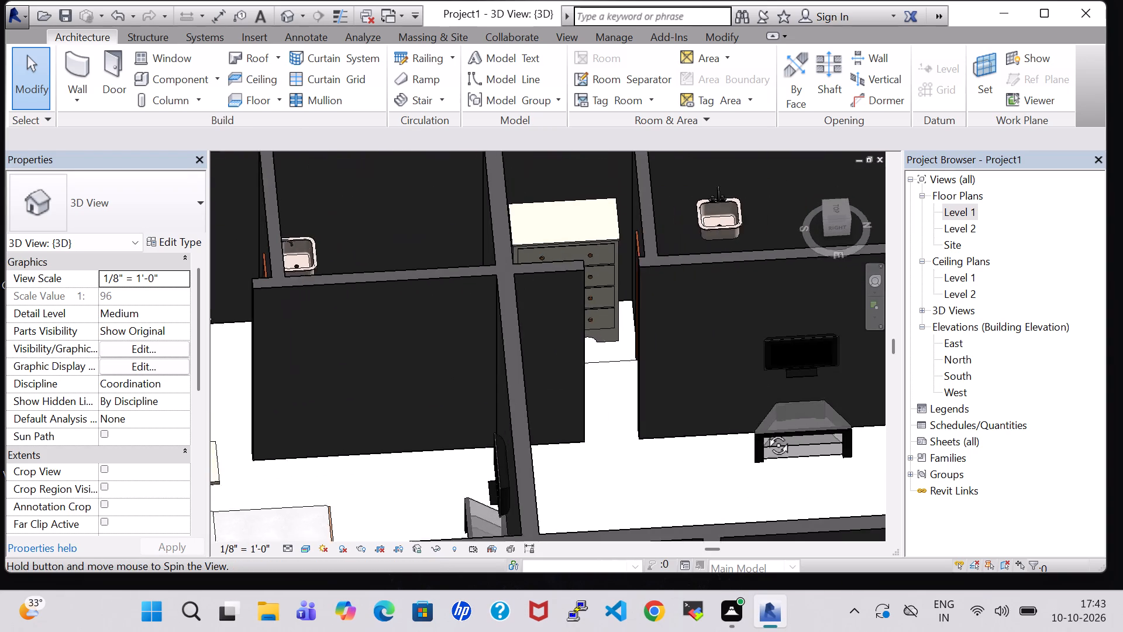
middle_click_drag(765, 432, 751, 431, "shift")
double_click(959, 210)
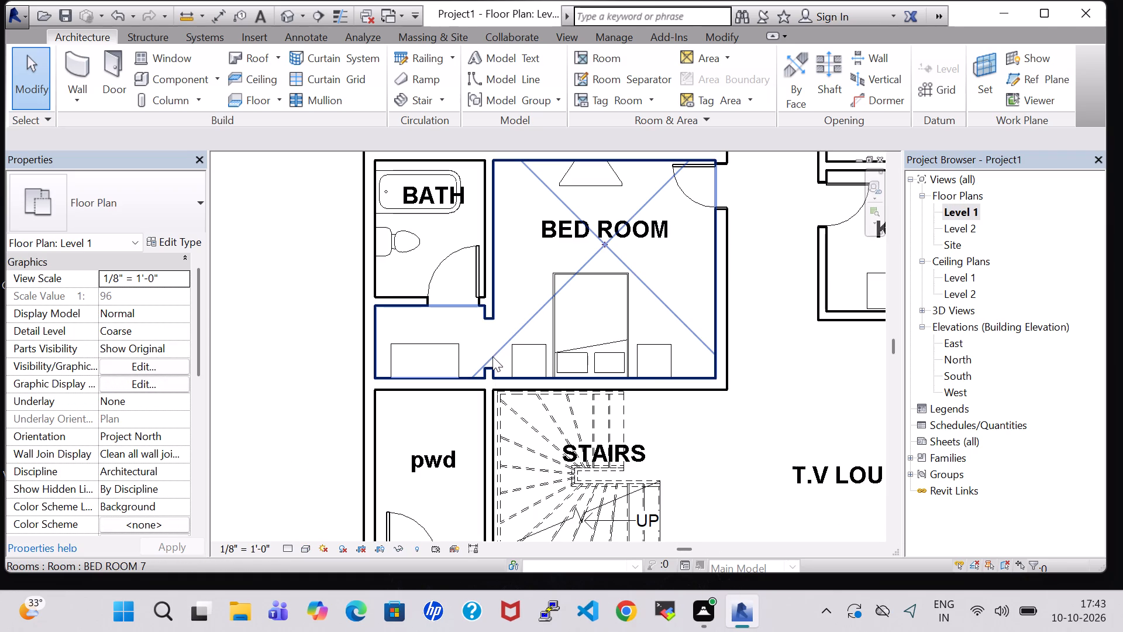
Nudge the short wall stub between the alcove and the bedroom north of the stairs down into the south wall.
left_click(490, 367)
key("Down")
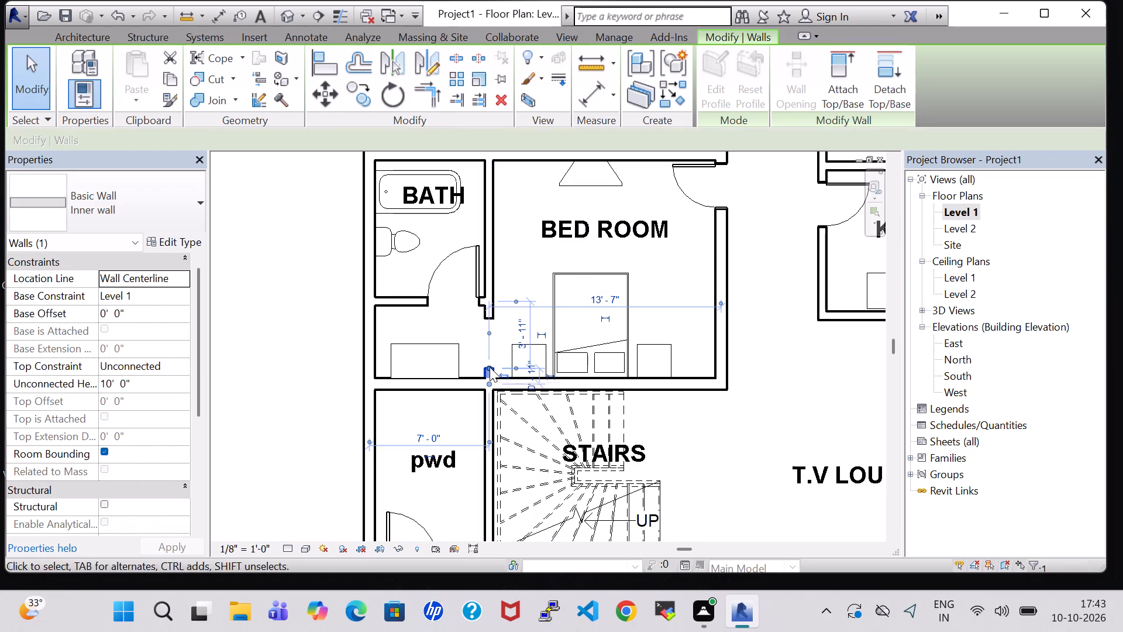
key("Down")
left_click(278, 346)
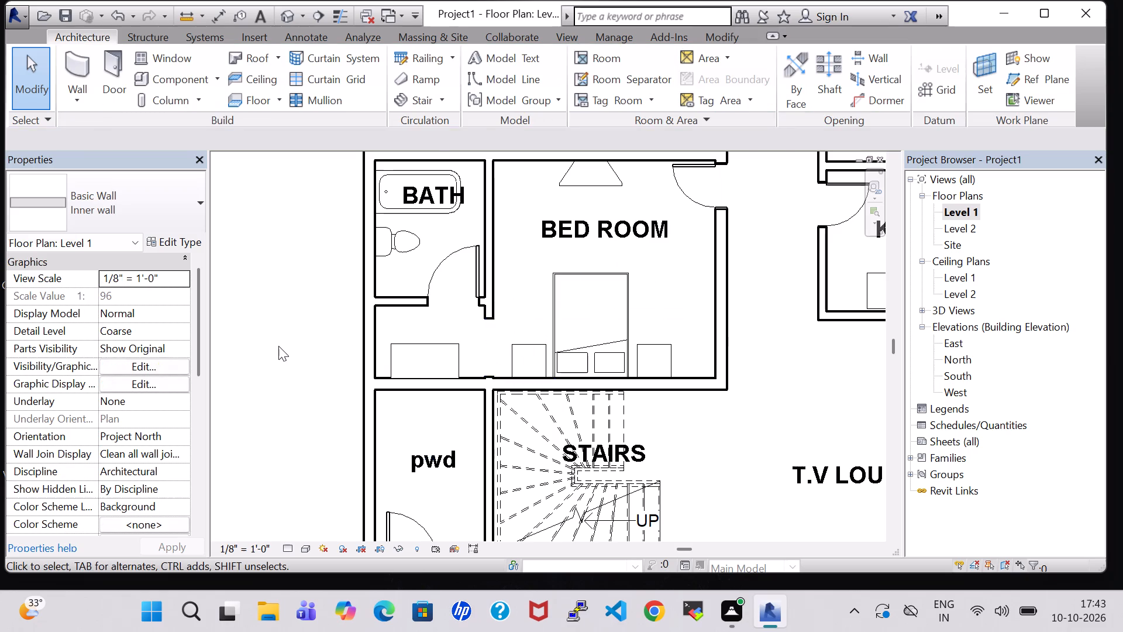
Nudge the east night stand of the bedroom north of the stairs toward the east wall.
scroll(278, 346, "down", 5)
middle_click_drag(535, 427, 559, 260)
middle_click_drag(559, 260, 564, 352)
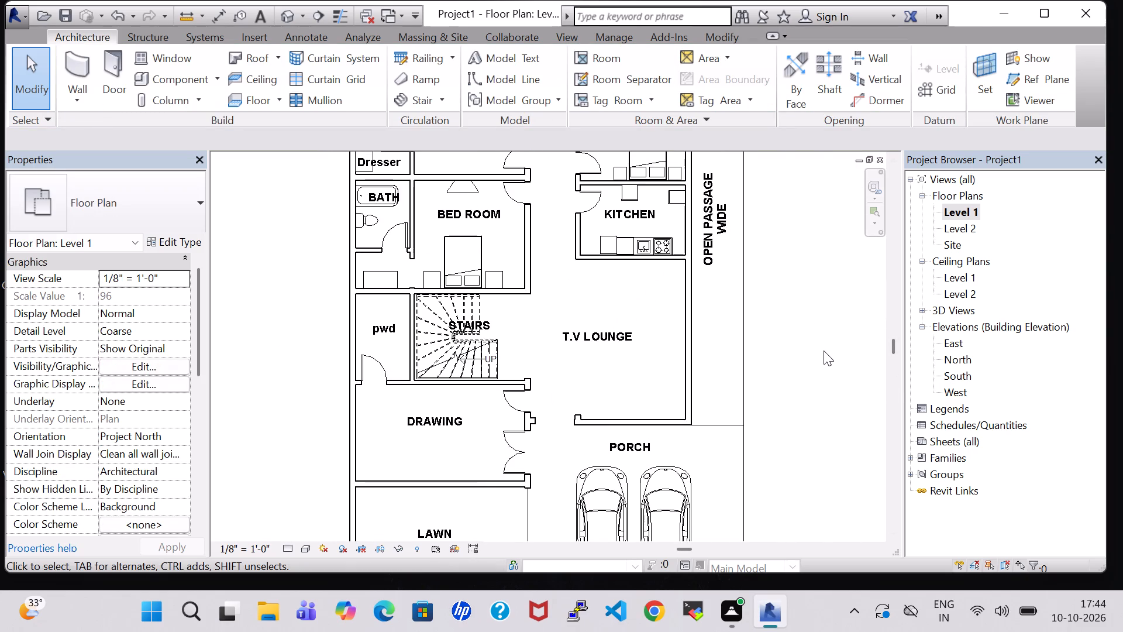
middle_click_drag(814, 325, 809, 363)
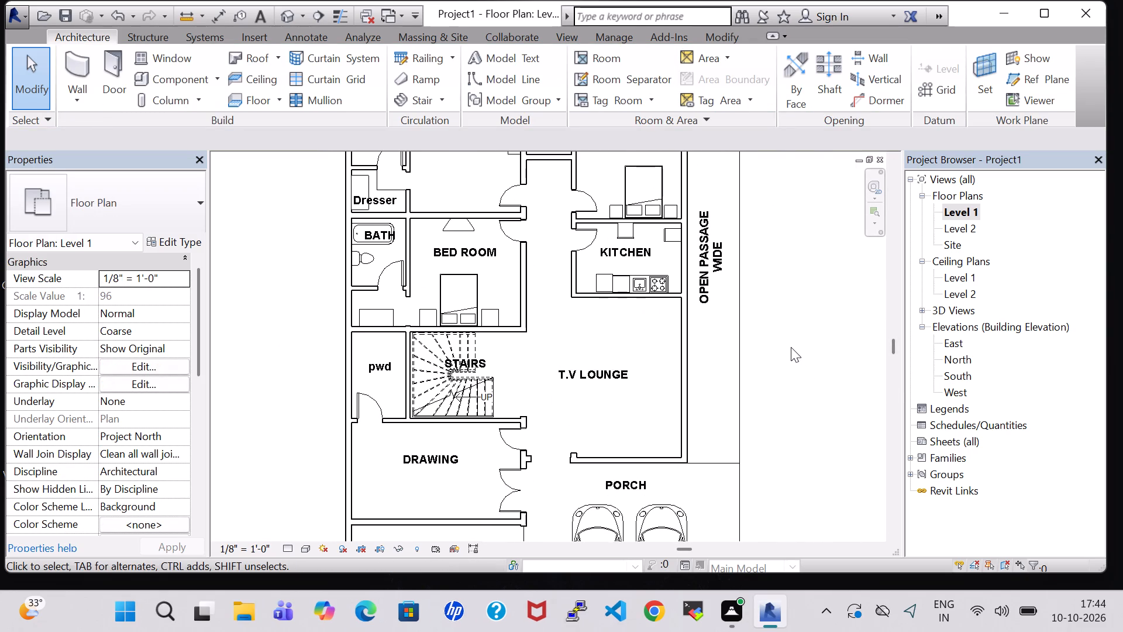
left_click(487, 314)
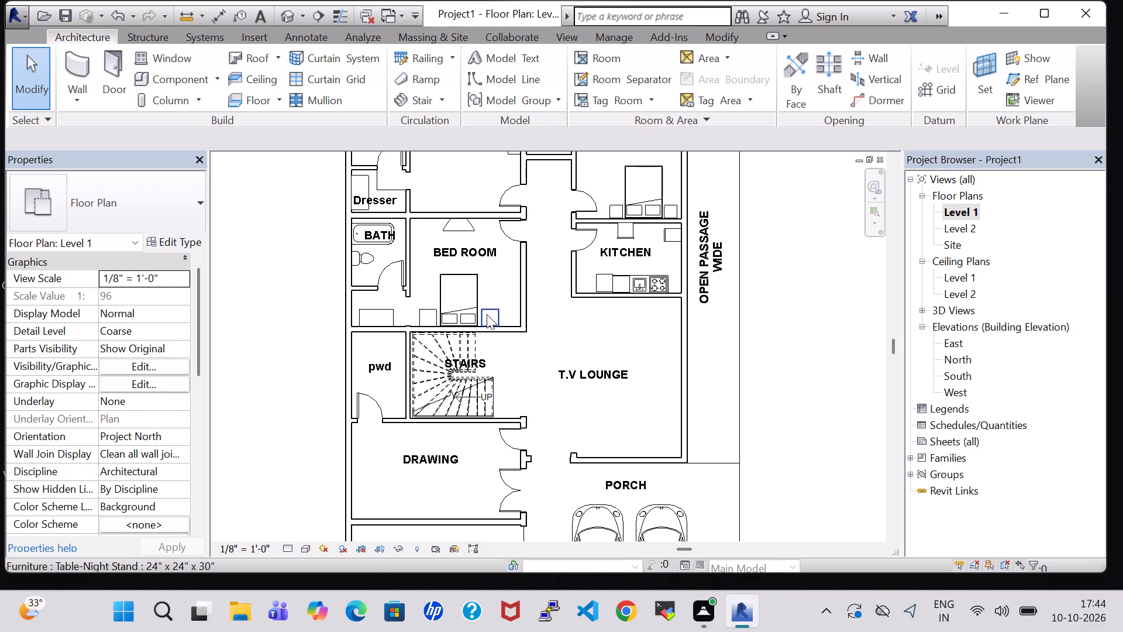
key("Right")
key("Right")
key("Right")
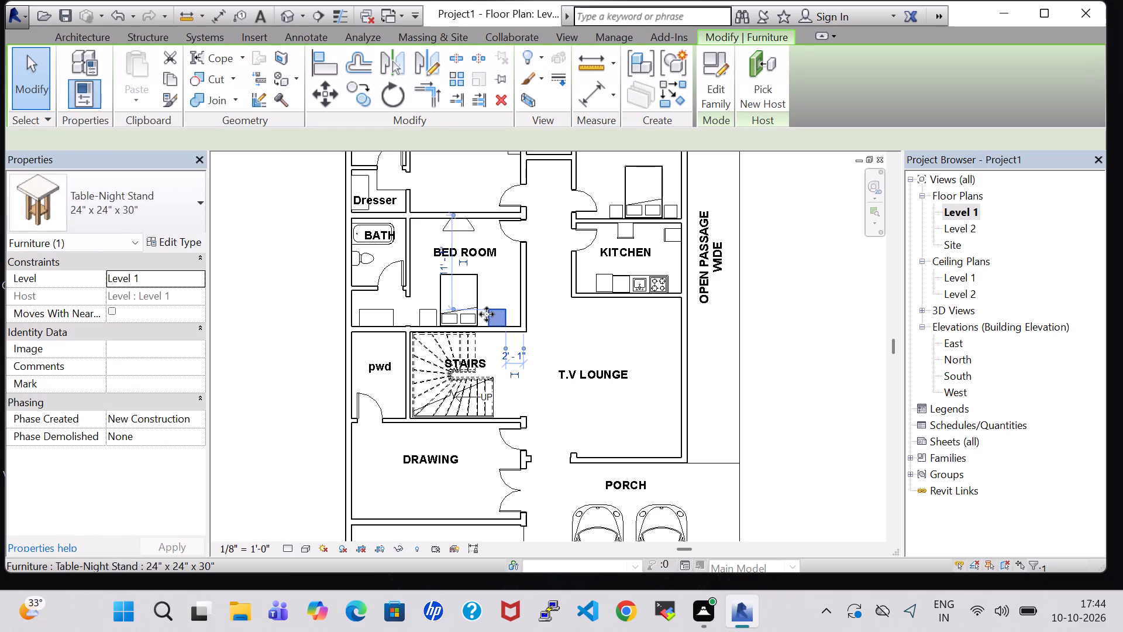
left_click(811, 314)
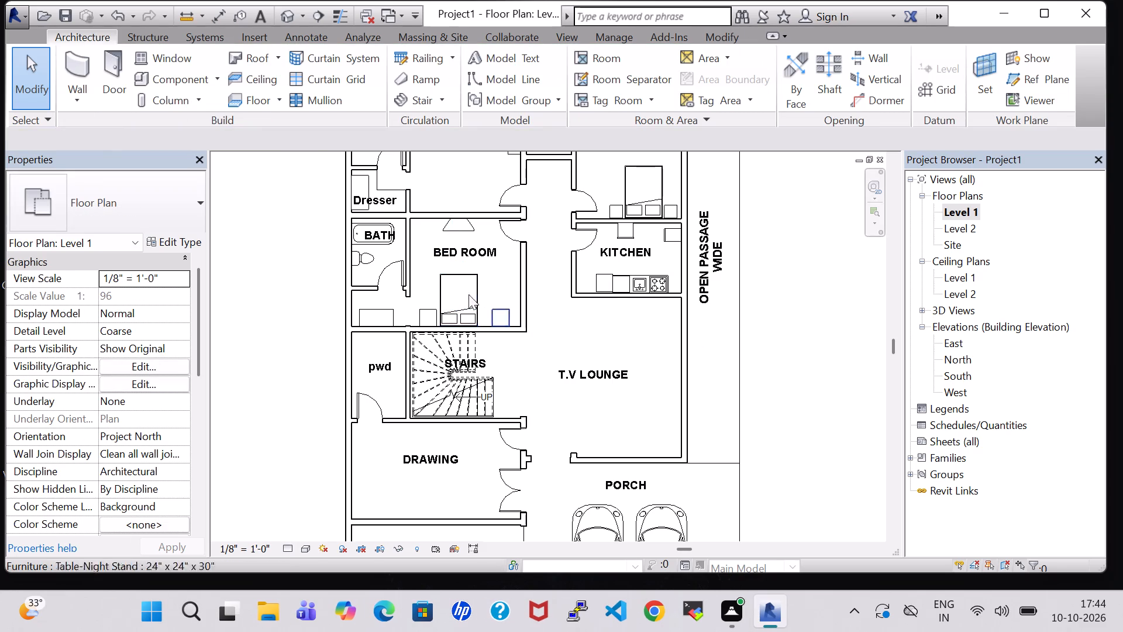
Nudge the double bed in the same bedroom east, to 5'-0" from the room's west wall line.
left_click(454, 276)
key("Right")
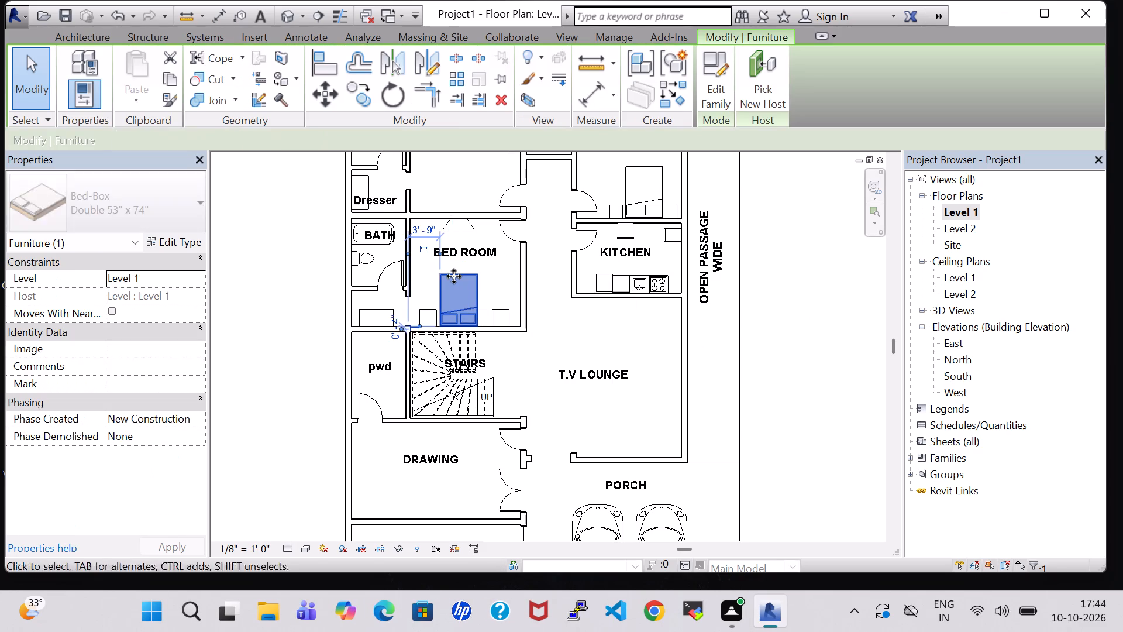
key("Right")
key("Right")
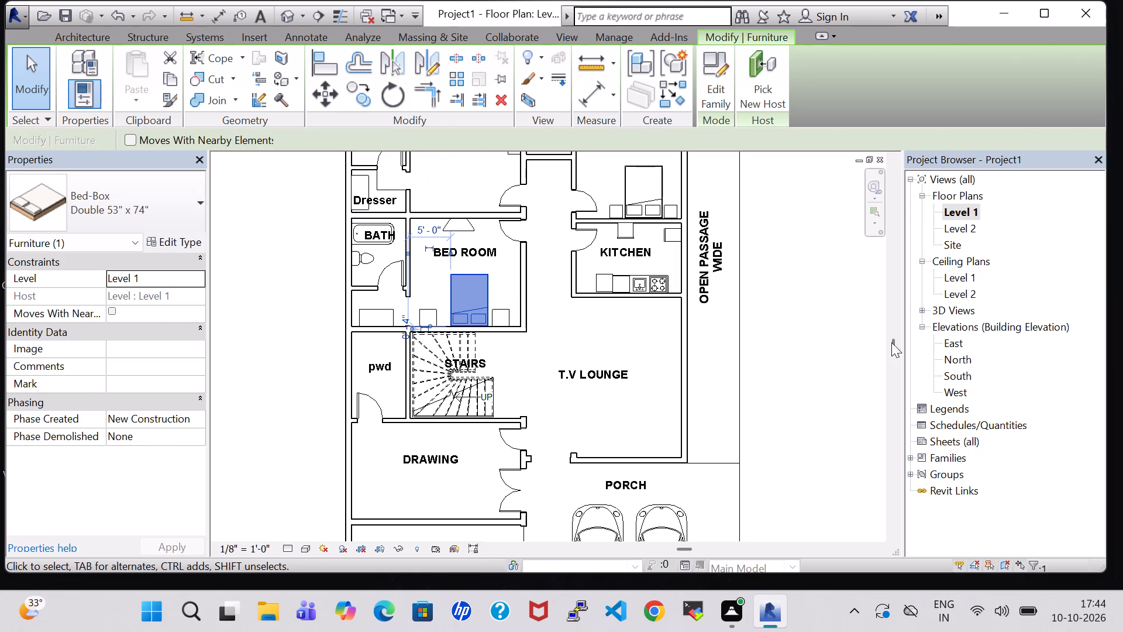
left_click(852, 336)
Nudge the west night stand east toward the bed, fine-tuning it to 9'-5" from the bedroom's east wall.
left_click(430, 311)
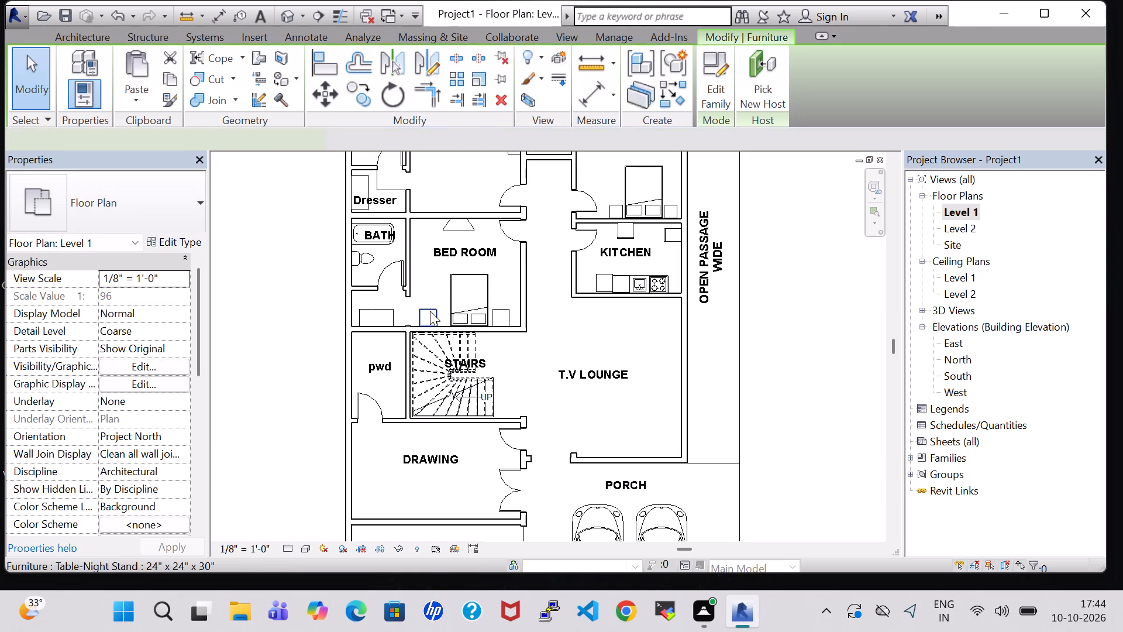
key("Right")
key("Right")
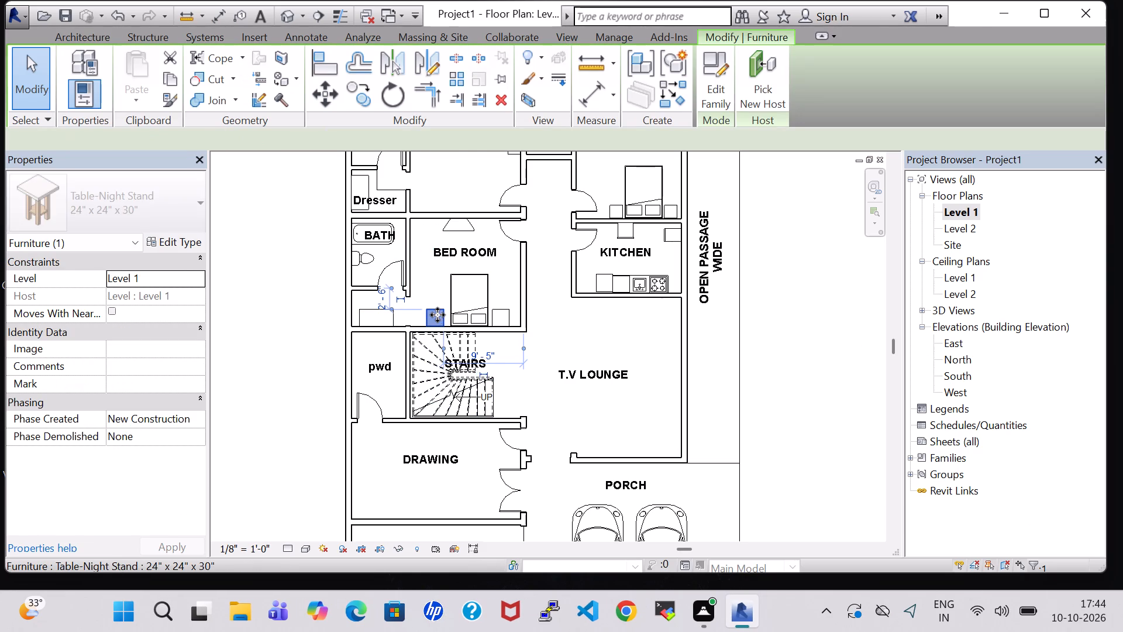
key("Right")
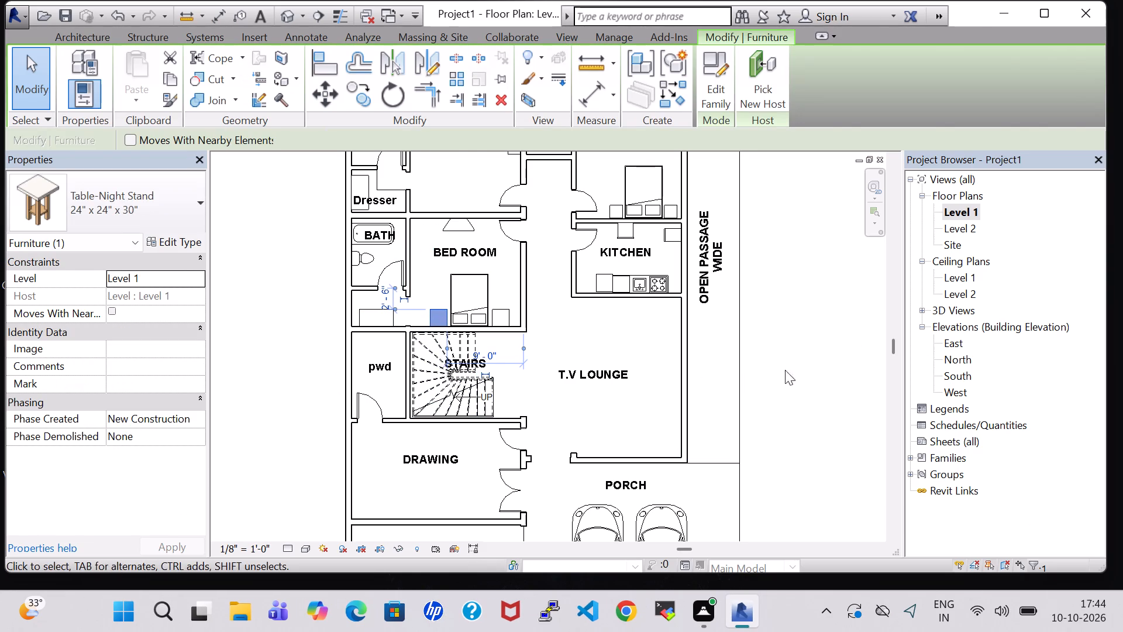
left_click(814, 358)
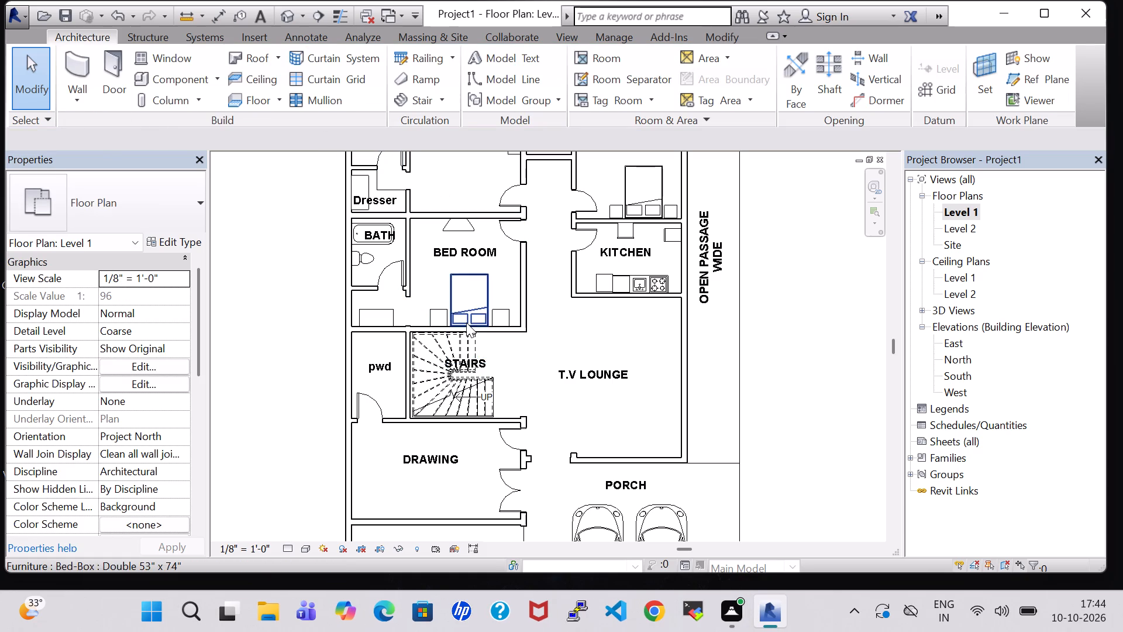
left_click(436, 313)
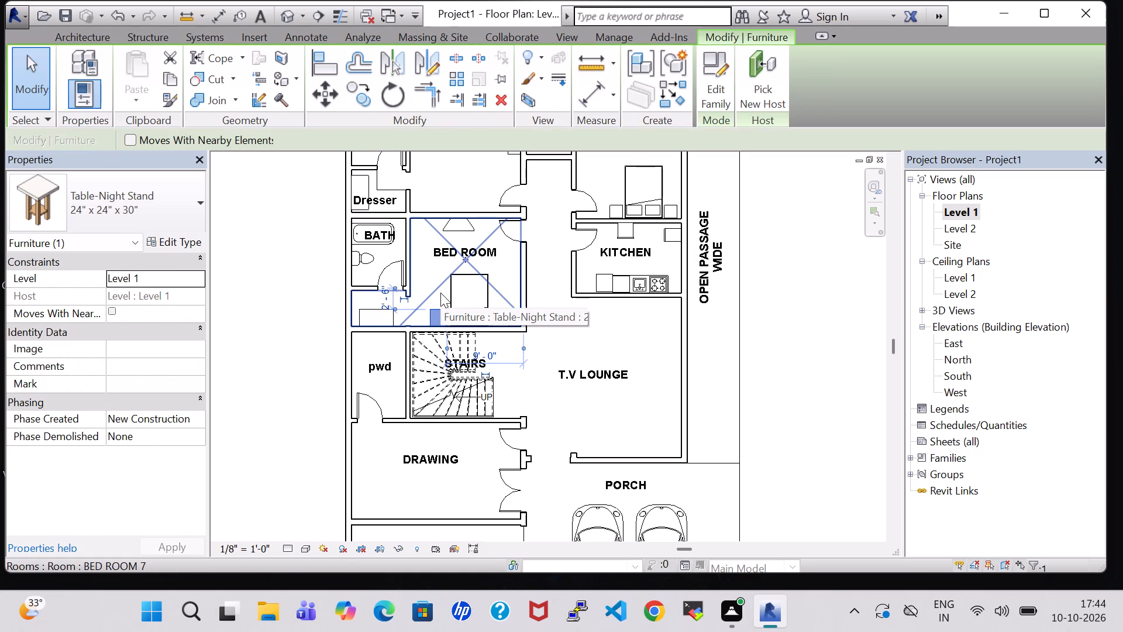
key("Left")
key("Left")
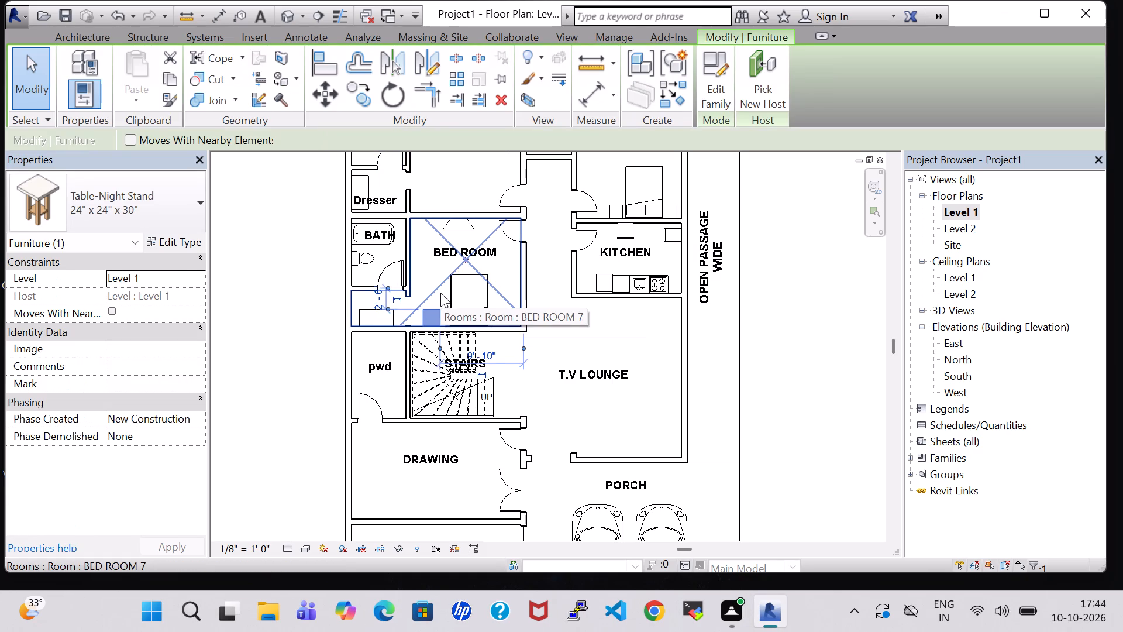
key("Right")
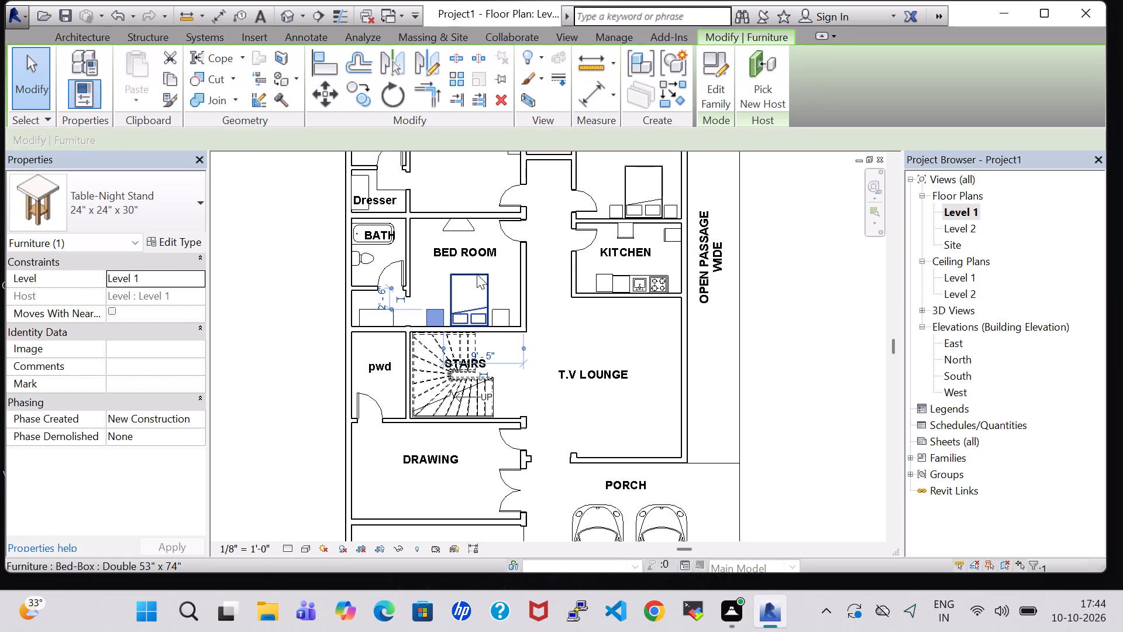
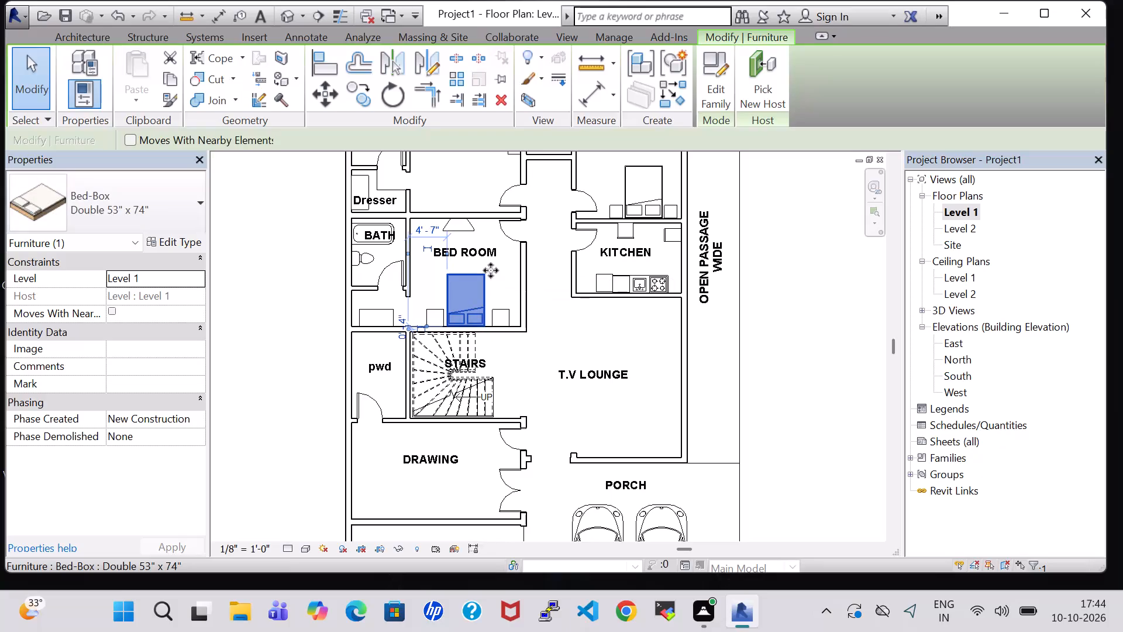
Look through the loaded component types for a TV stand to place in the T.V lounge.
left_click(770, 359)
scroll(770, 359, "down", 2)
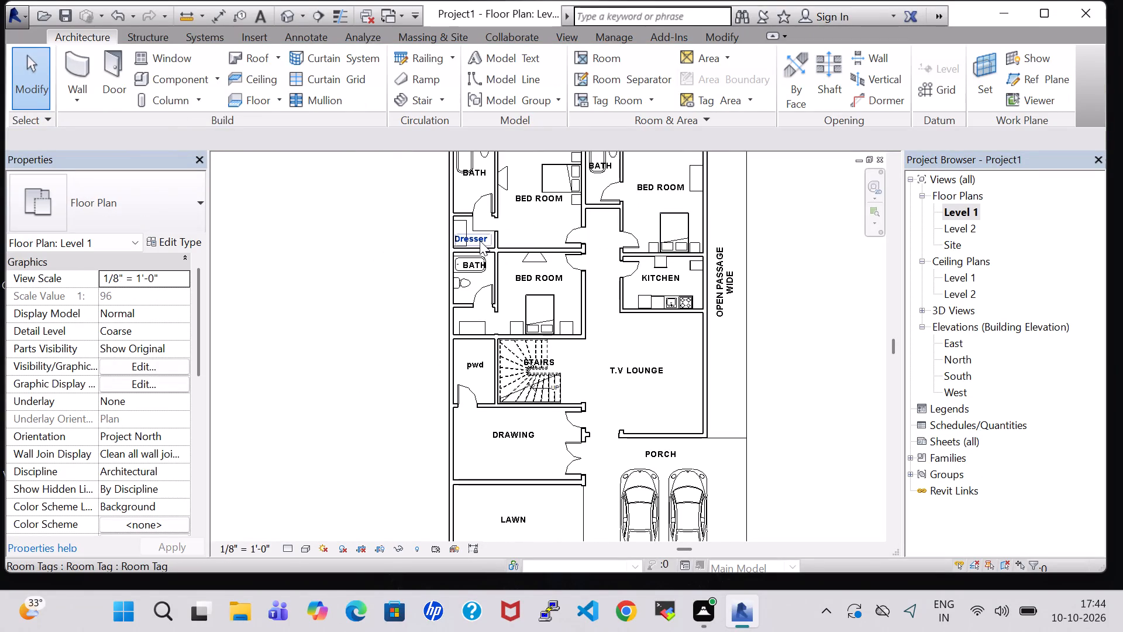
middle_click_drag(812, 241, 781, 328)
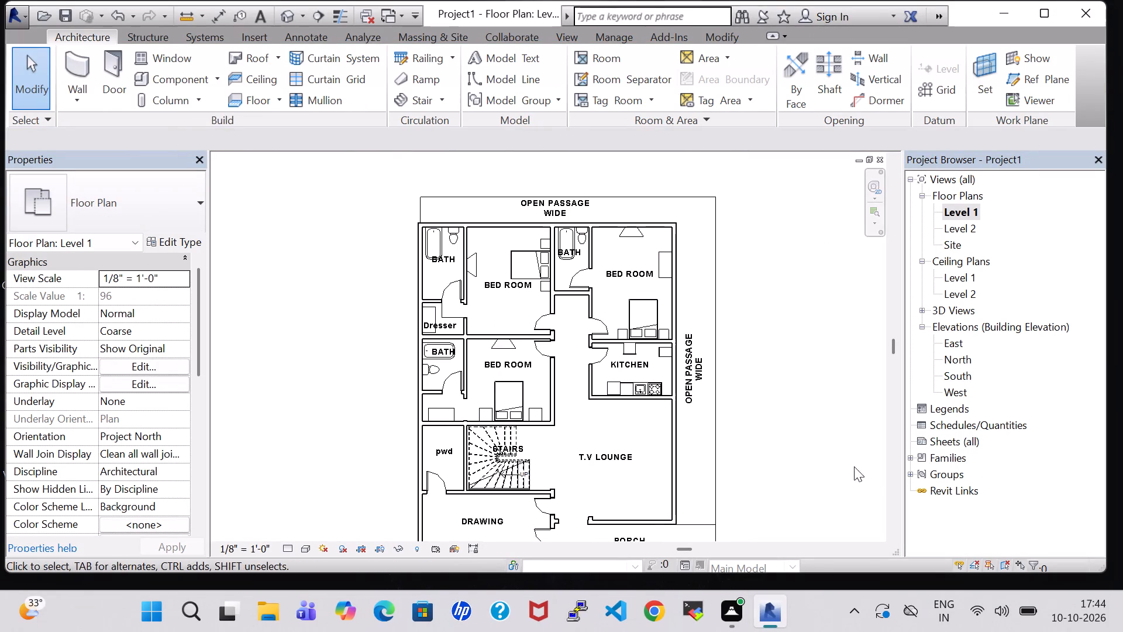
middle_click_drag(799, 439, 788, 243)
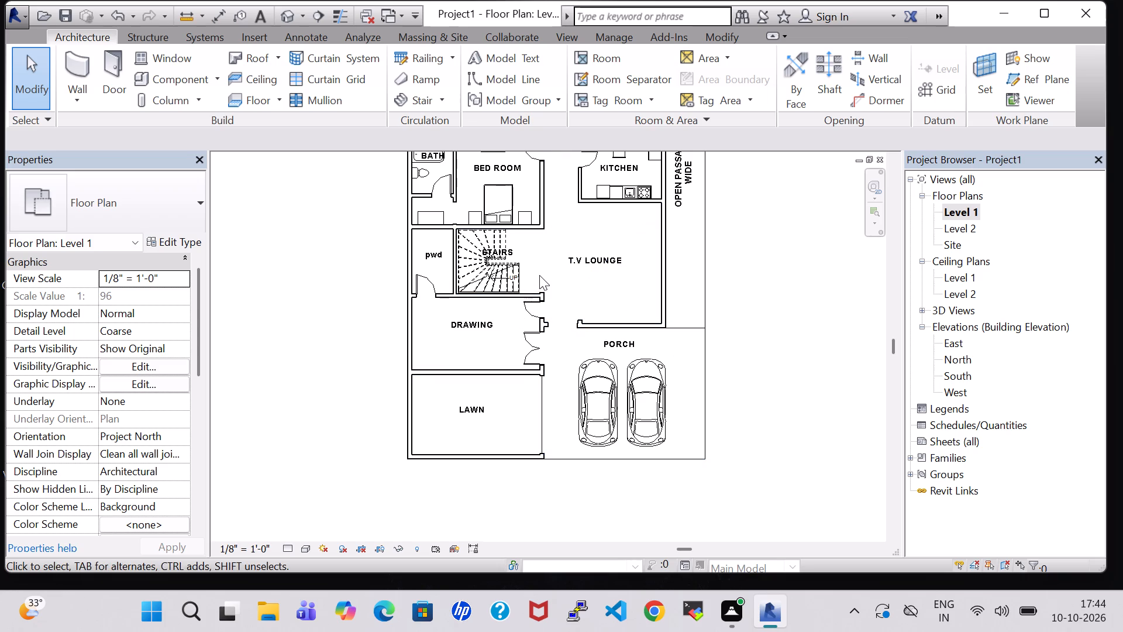
scroll(539, 275, "up", 2)
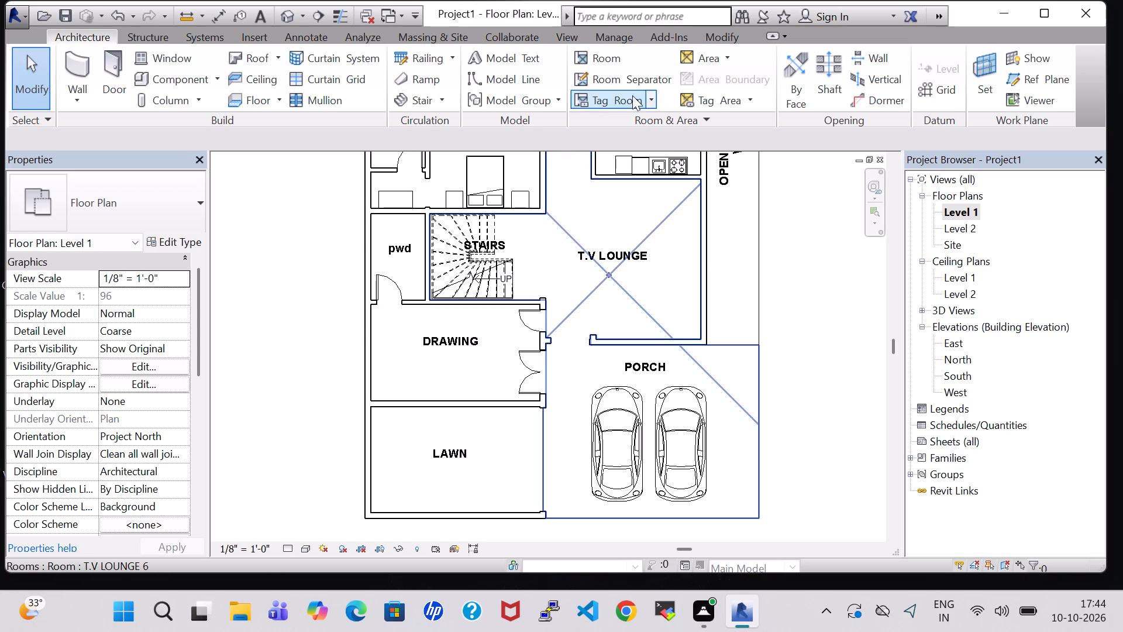
left_click(159, 71)
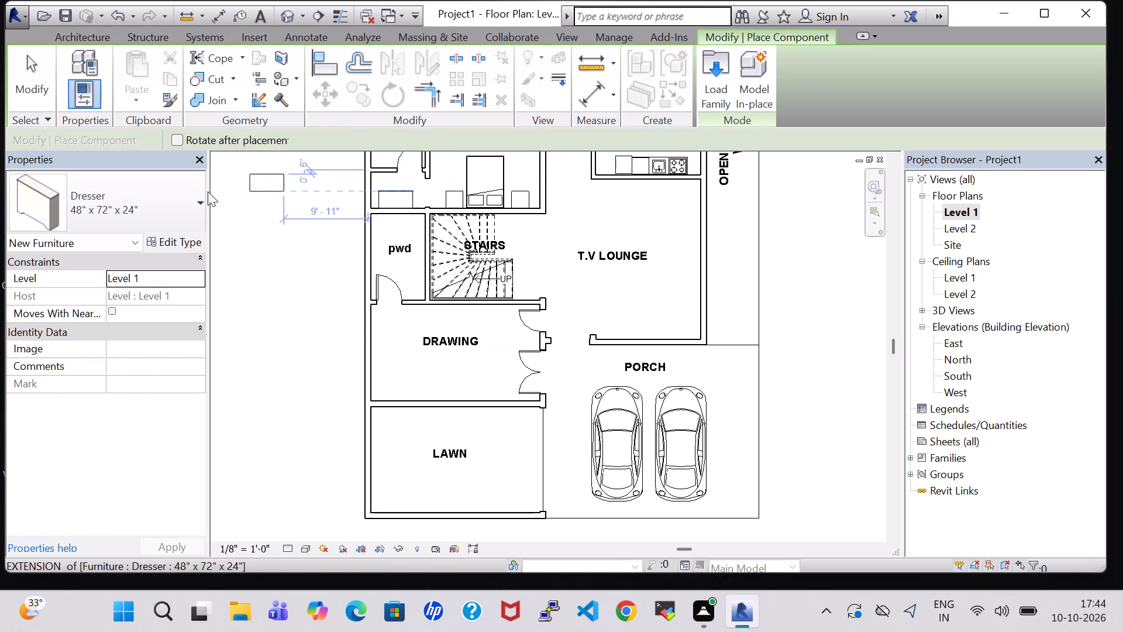
left_click(175, 210)
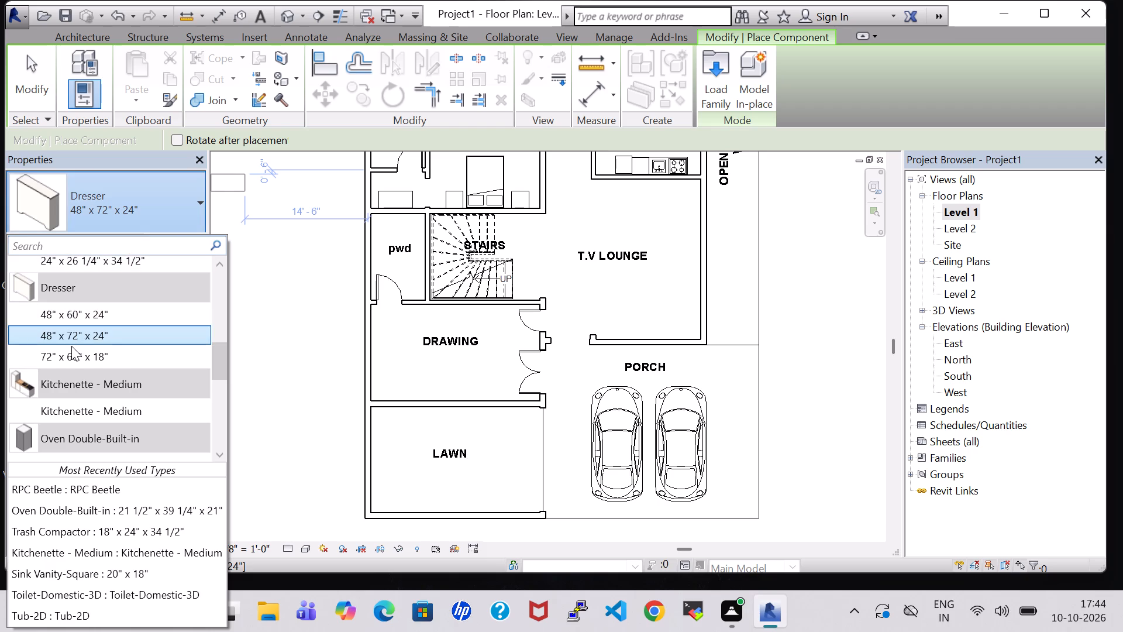
scroll(71, 346, "down", 2)
scroll(74, 345, "up", 4)
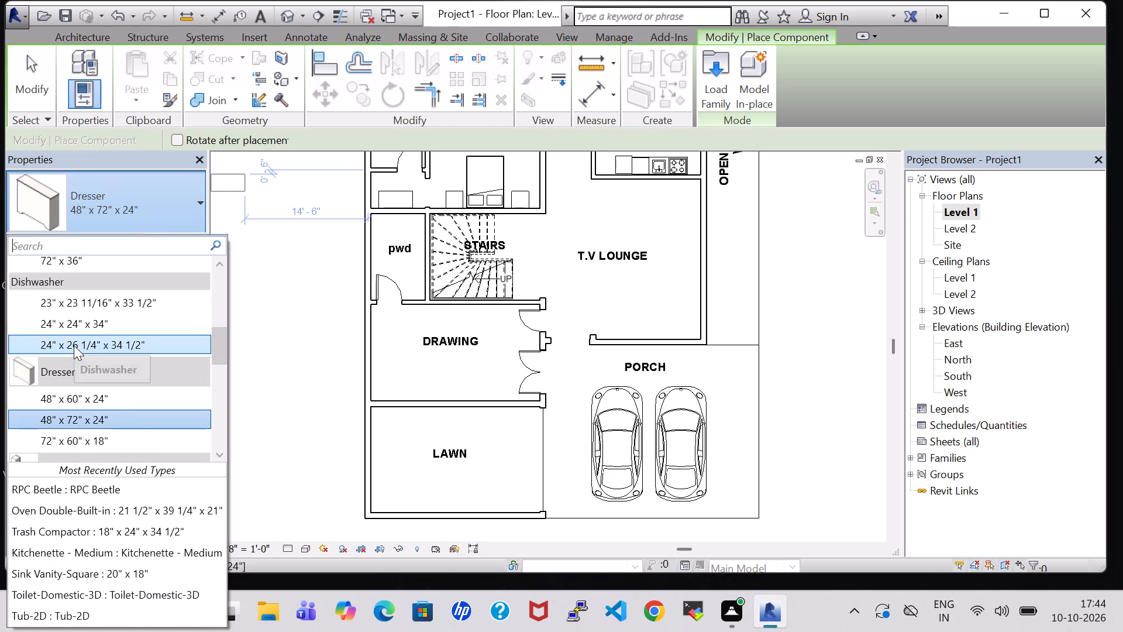
scroll(74, 345, "up", 9)
scroll(123, 365, "down", 1)
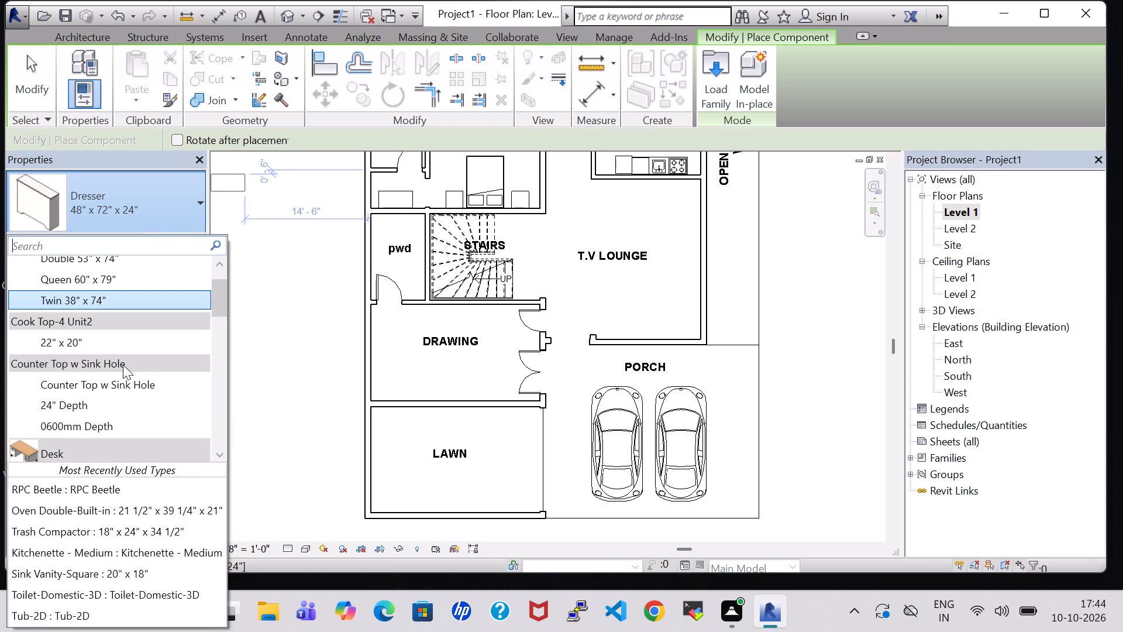
scroll(123, 365, "down", 17)
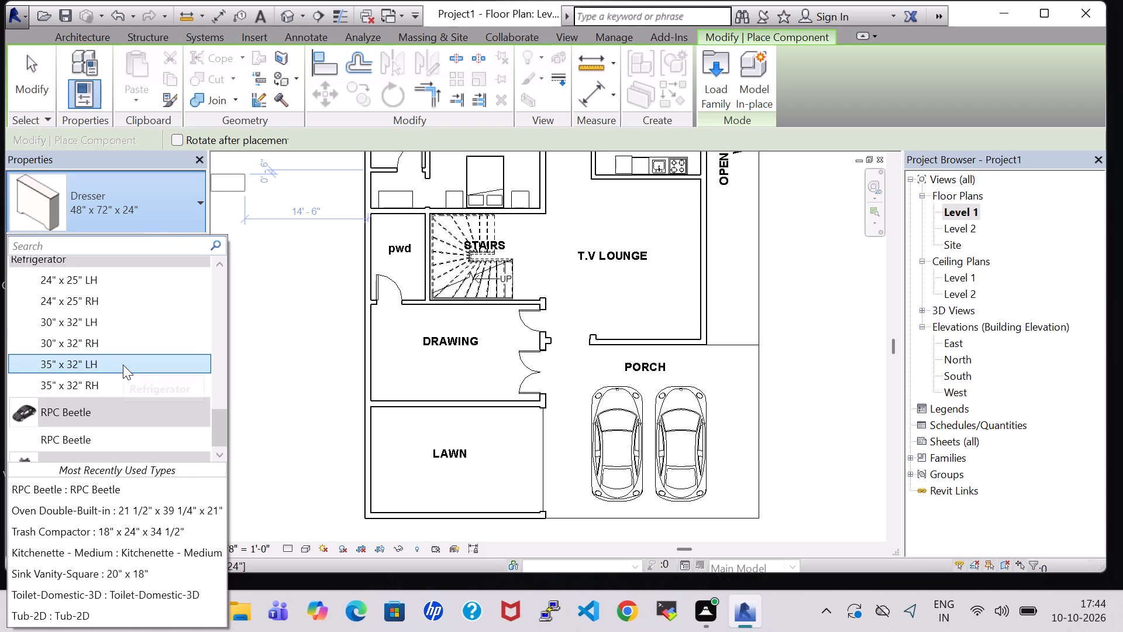
scroll(123, 365, "down", 7)
scroll(180, 404, "down", 2)
scroll(177, 406, "up", 3)
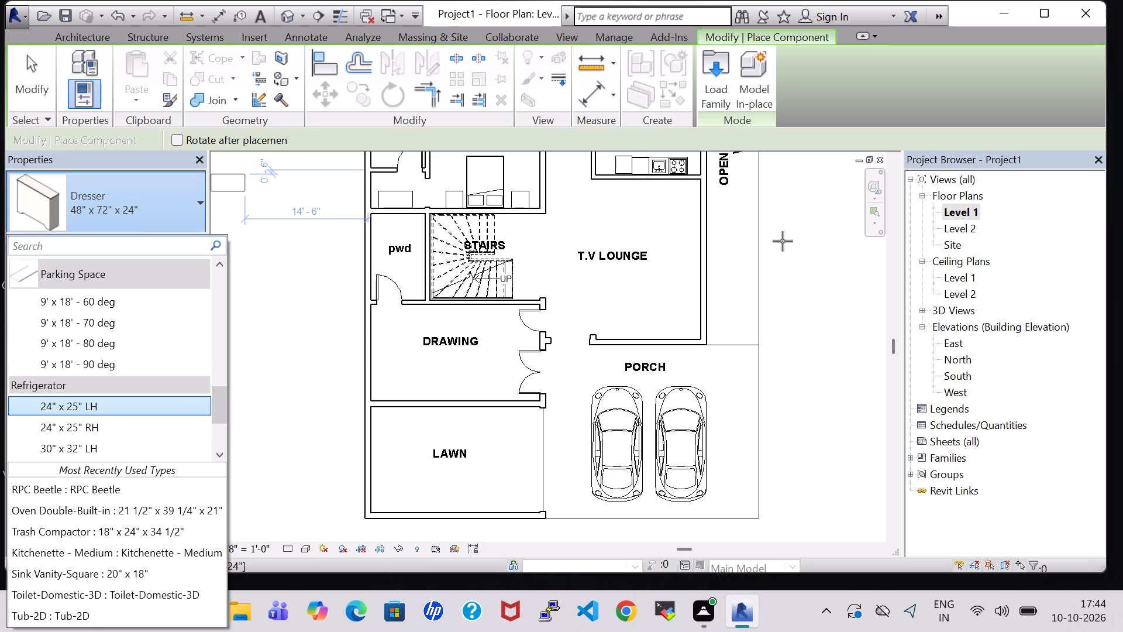
key("Escape")
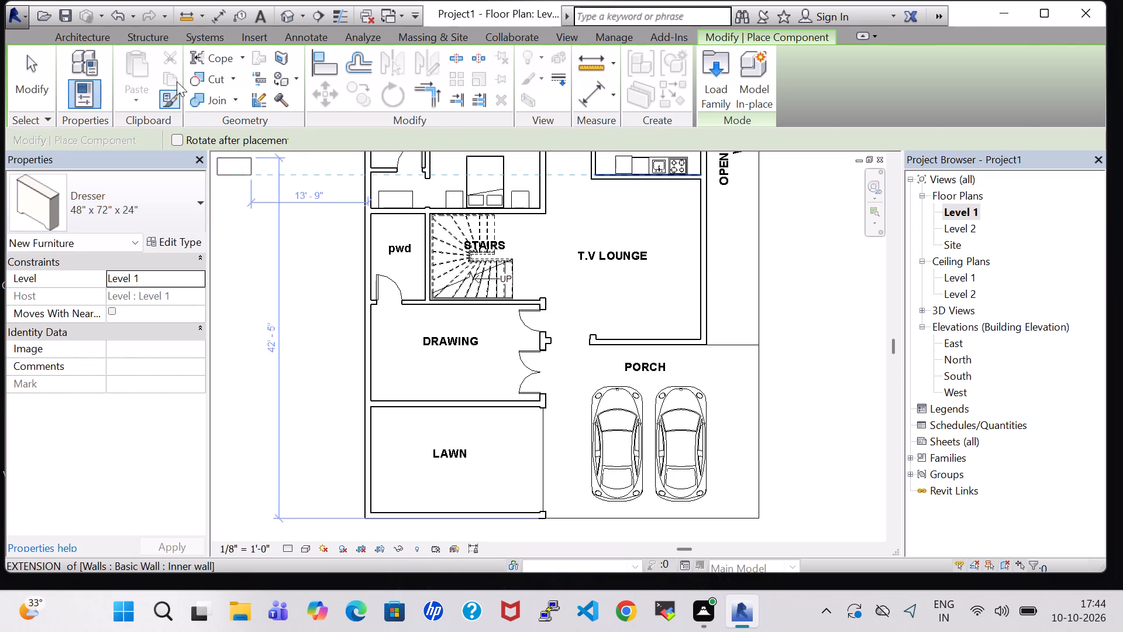
key("Escape")
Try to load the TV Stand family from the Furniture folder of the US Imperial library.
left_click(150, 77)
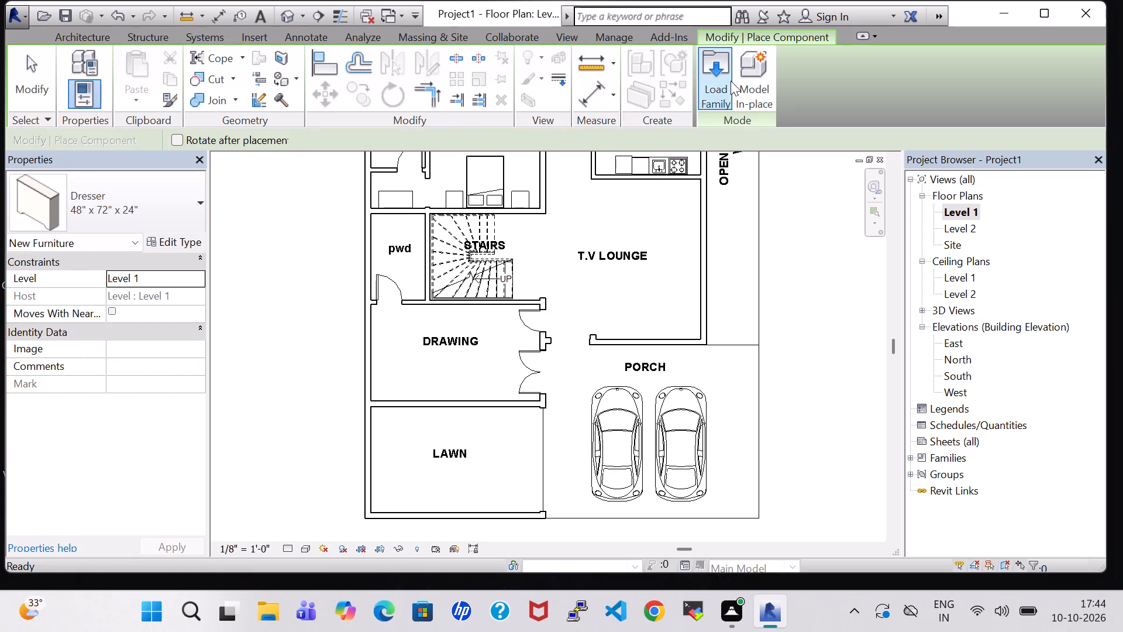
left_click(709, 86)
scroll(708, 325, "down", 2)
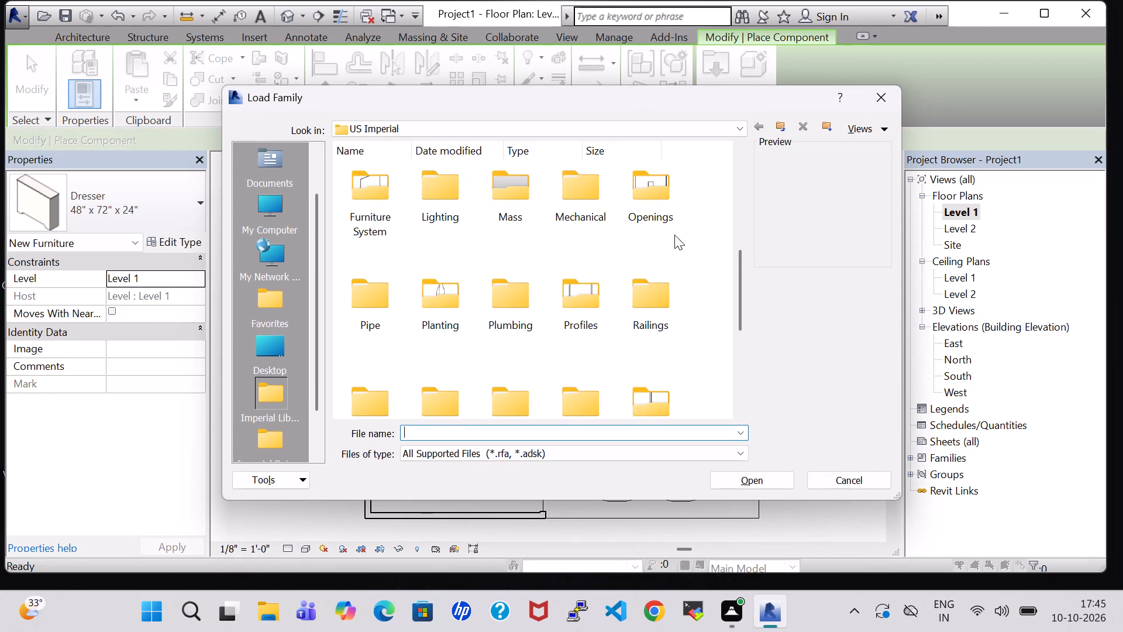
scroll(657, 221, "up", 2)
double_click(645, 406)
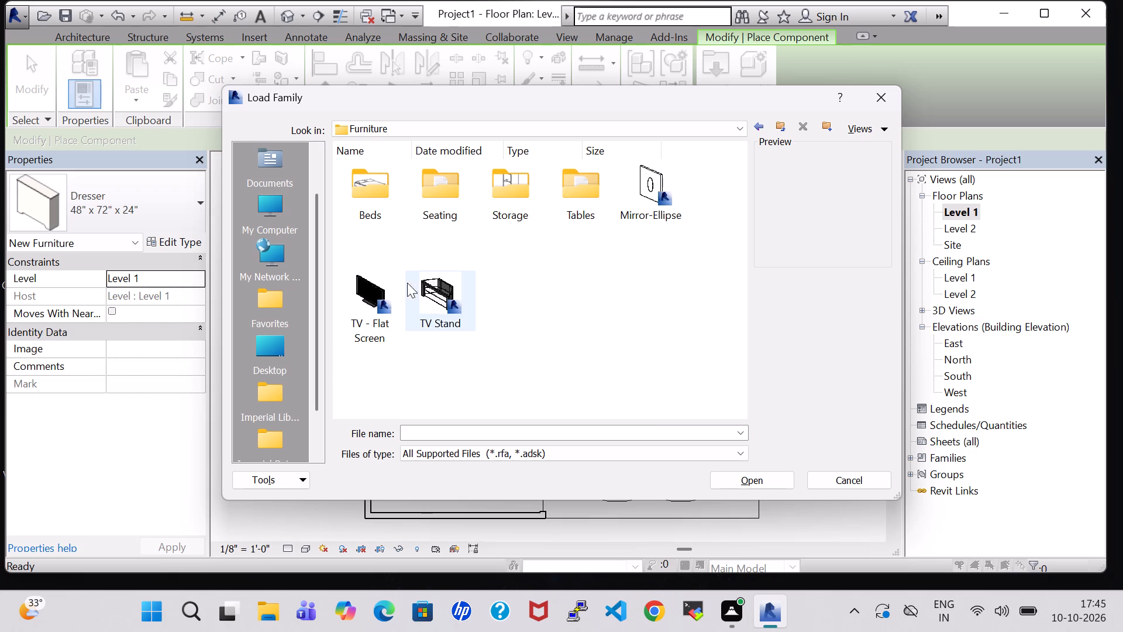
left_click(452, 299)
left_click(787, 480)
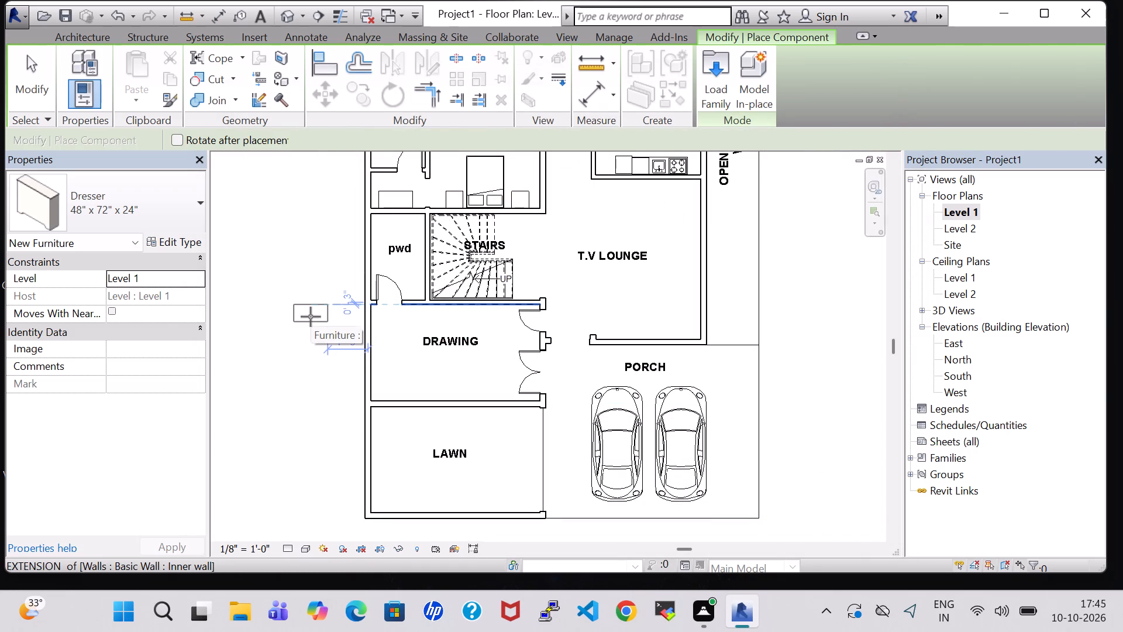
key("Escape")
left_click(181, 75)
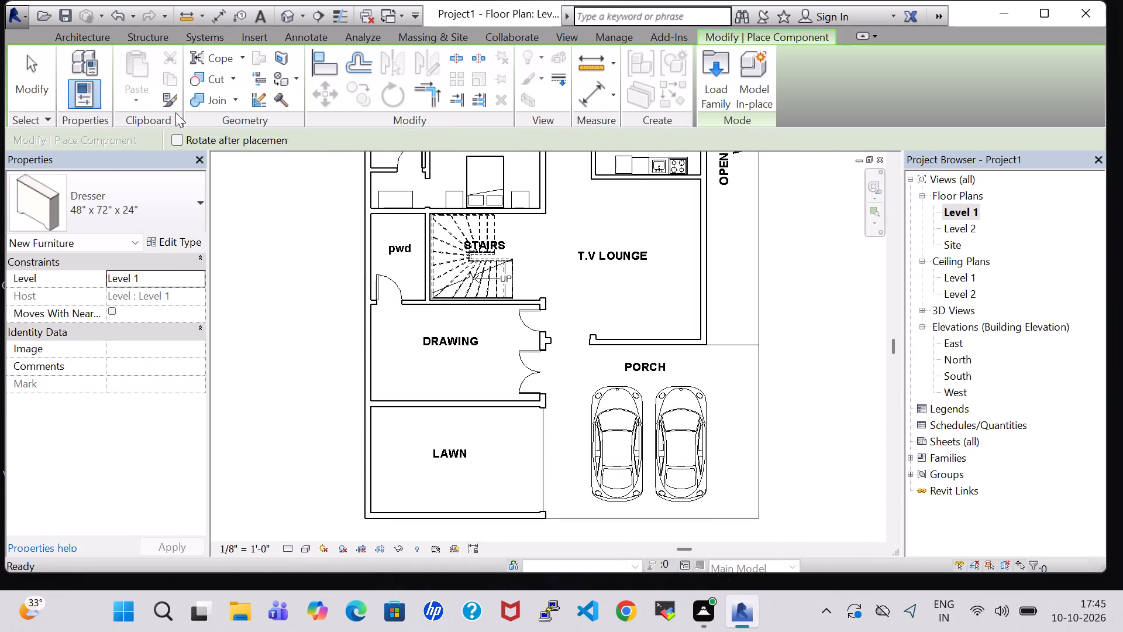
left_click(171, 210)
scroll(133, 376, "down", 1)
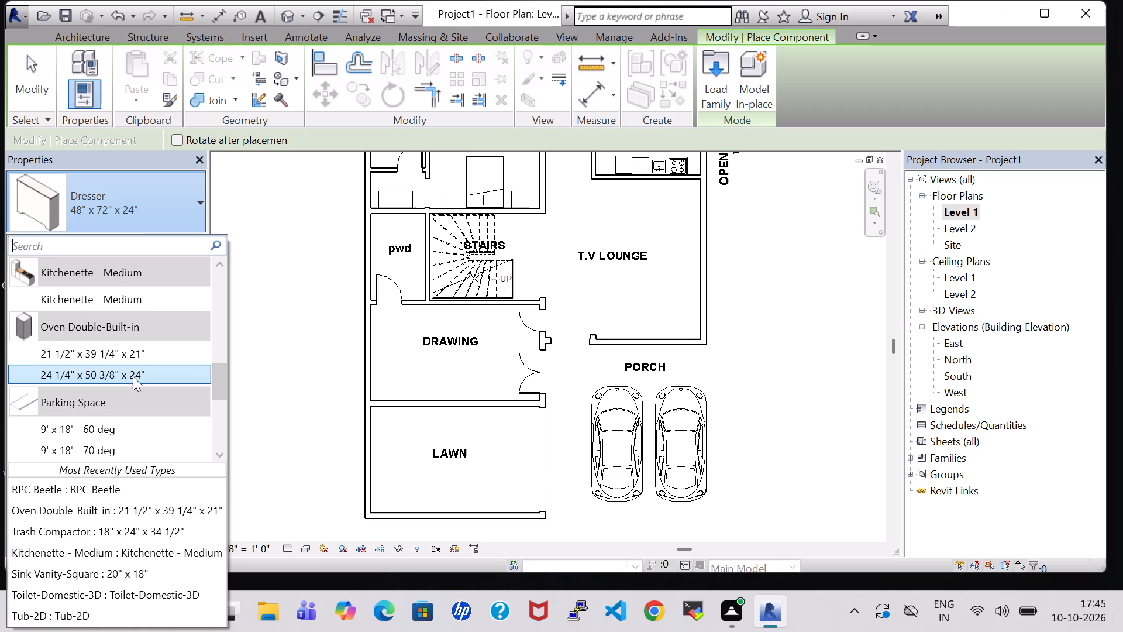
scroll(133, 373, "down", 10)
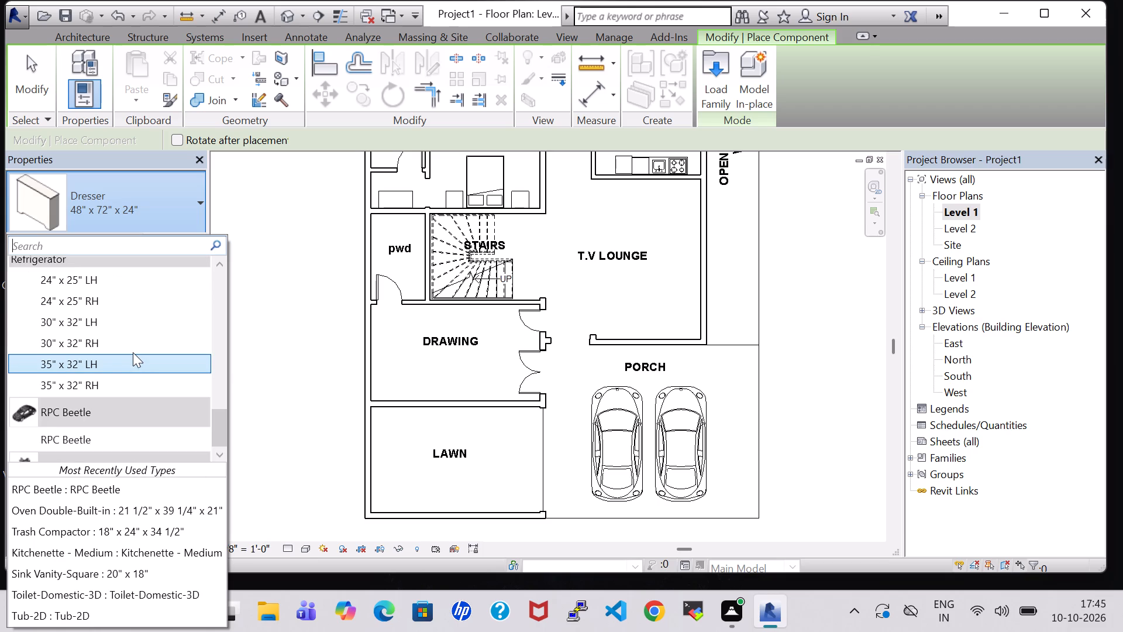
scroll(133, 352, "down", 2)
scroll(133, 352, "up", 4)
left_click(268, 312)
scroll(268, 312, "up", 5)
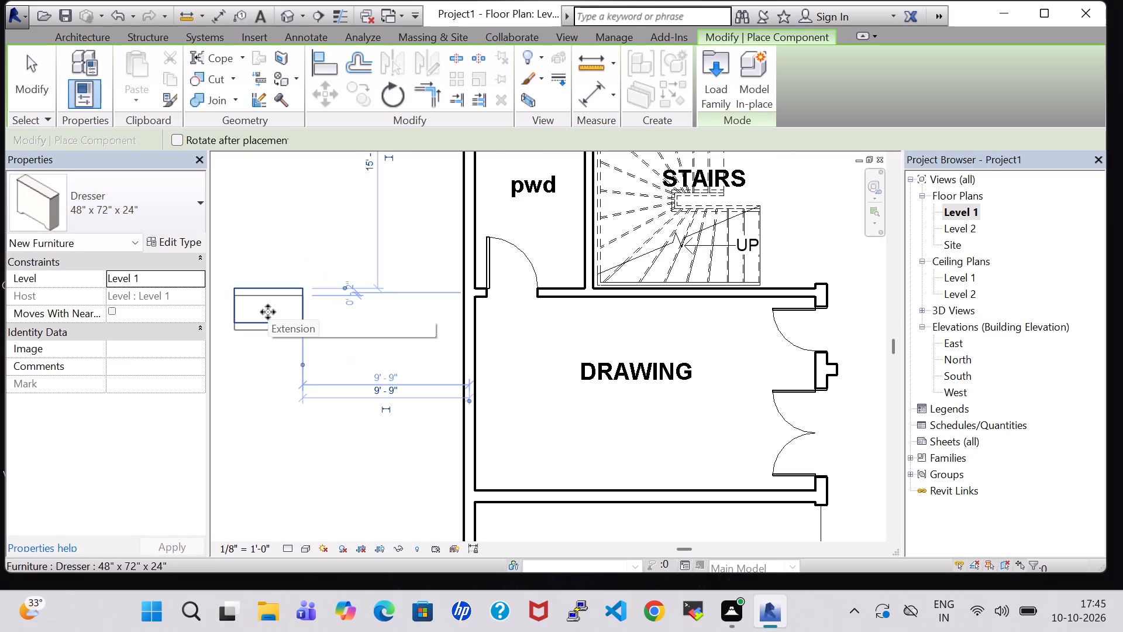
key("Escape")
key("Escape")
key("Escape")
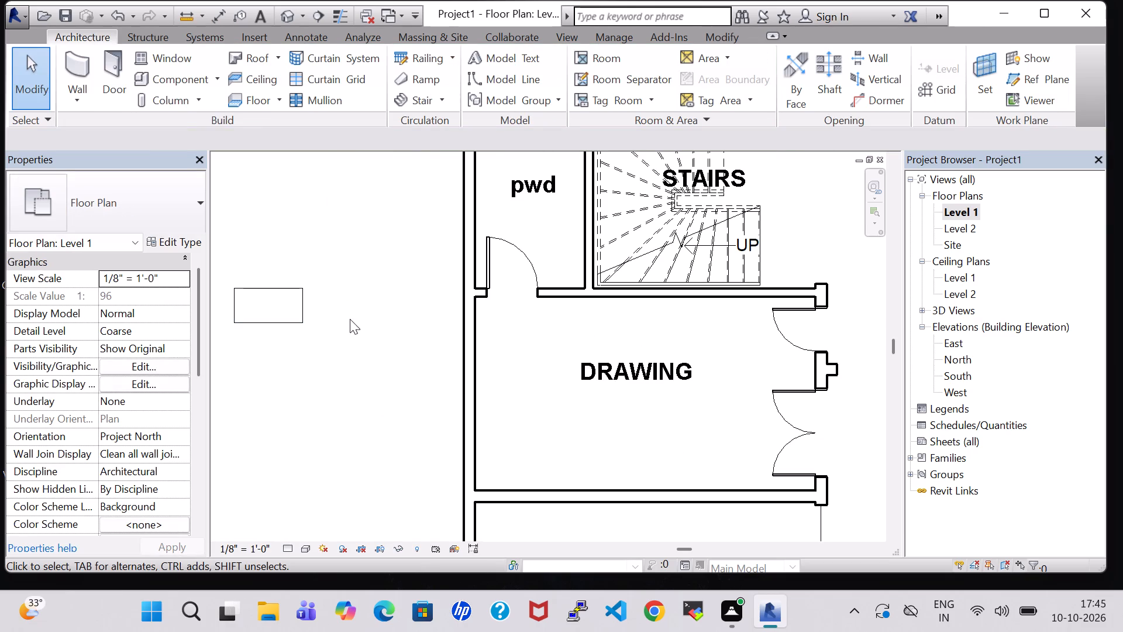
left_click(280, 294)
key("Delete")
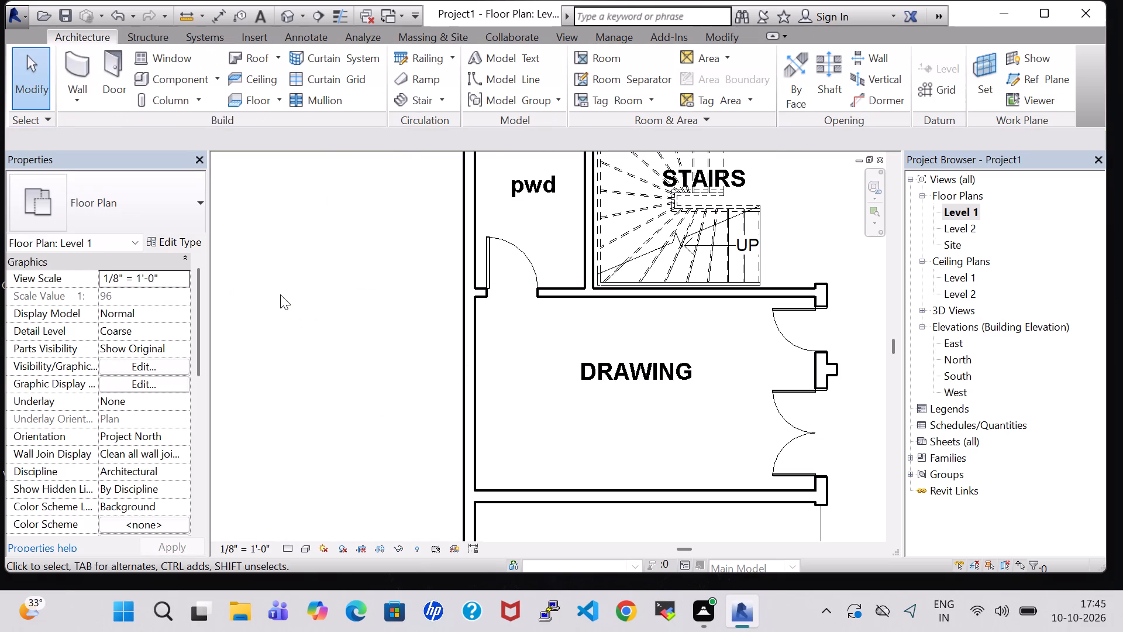
Copy the TV stand from the bedroom above the stairs and paste it in the T.V lounge, just below the kitchen wall.
scroll(578, 314, "down", 4)
middle_click_drag(758, 221, 625, 353)
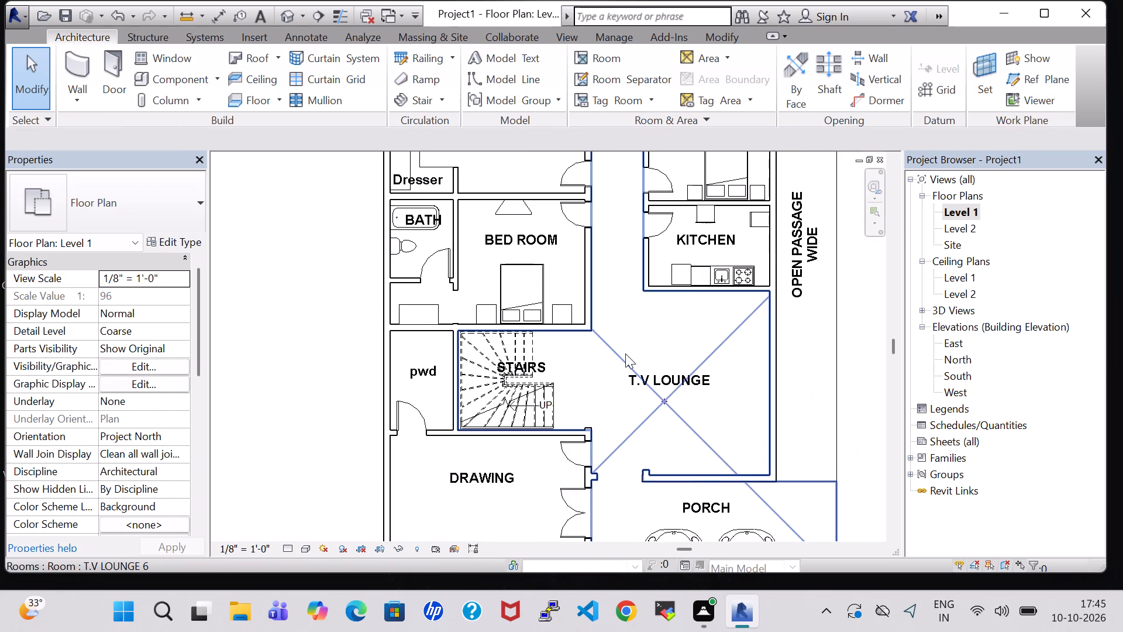
scroll(625, 353, "down", 1)
scroll(635, 322, "up", 3)
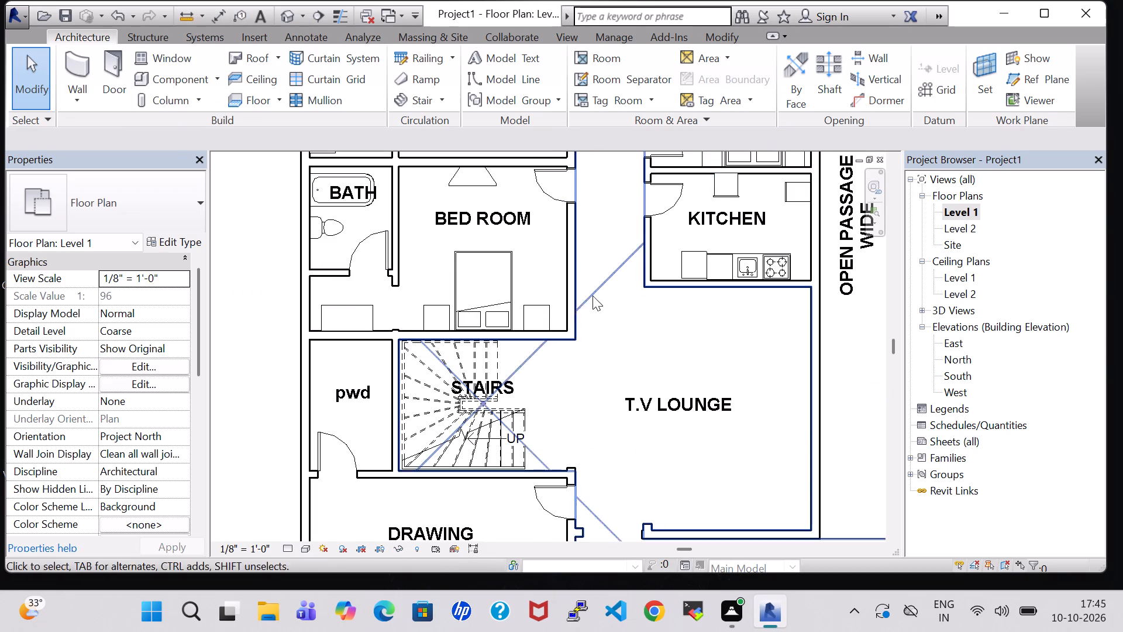
left_click(466, 182)
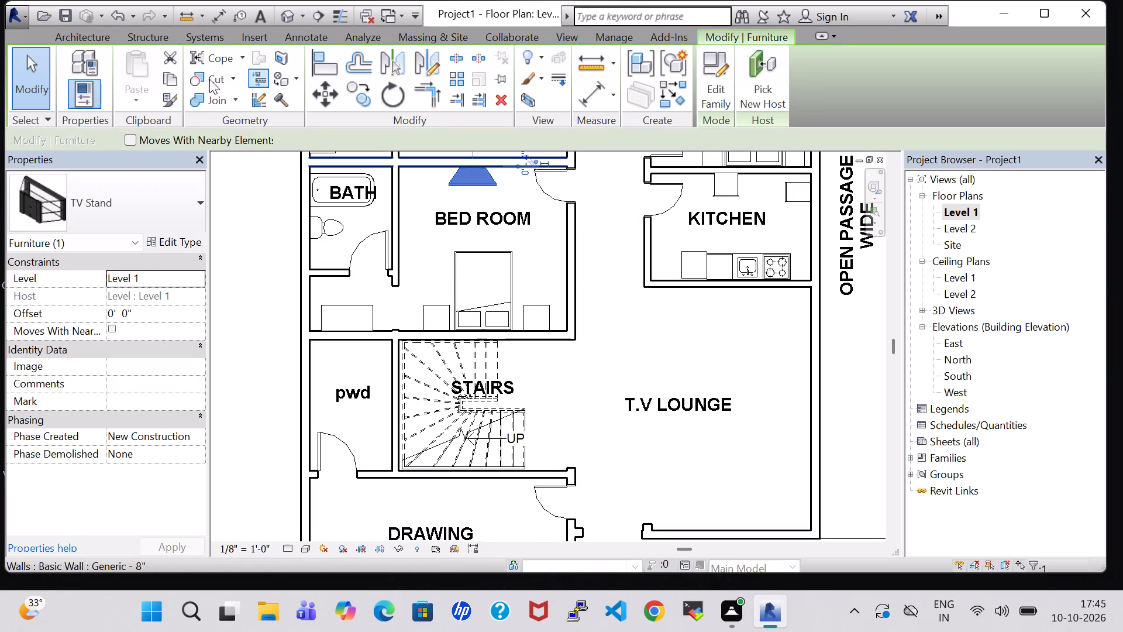
left_click(168, 76)
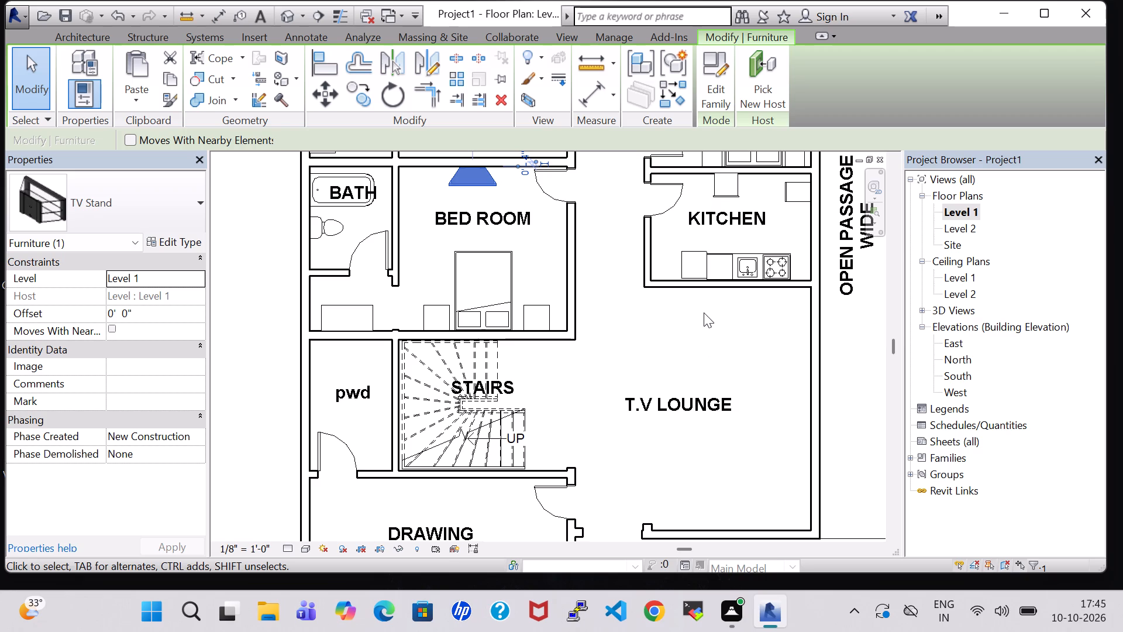
scroll(704, 312, "up", 3)
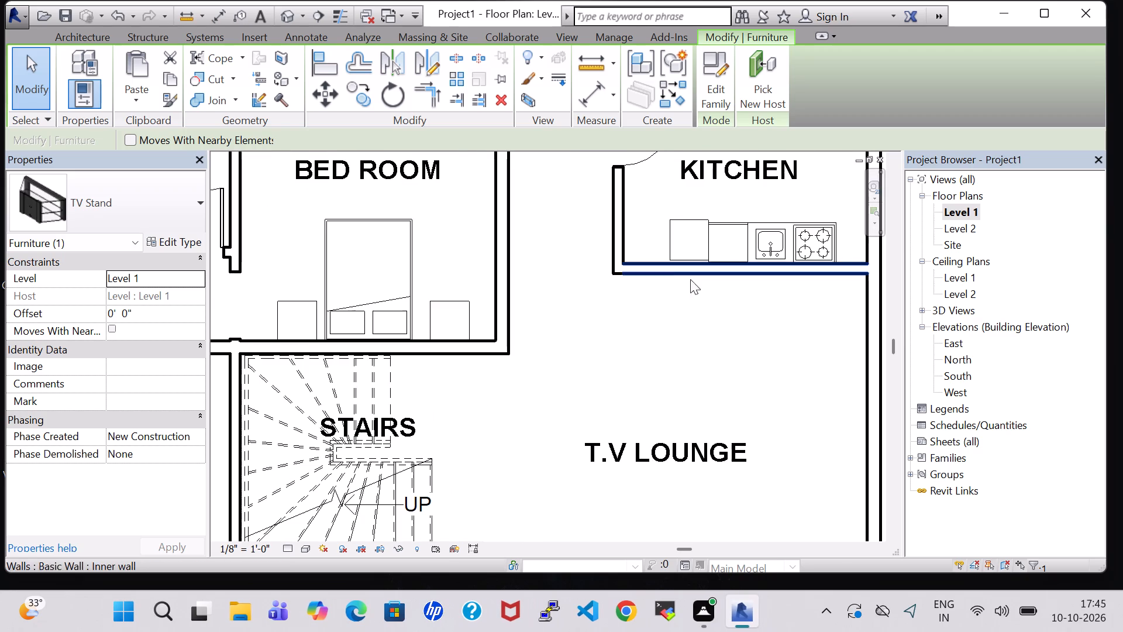
left_click(139, 60)
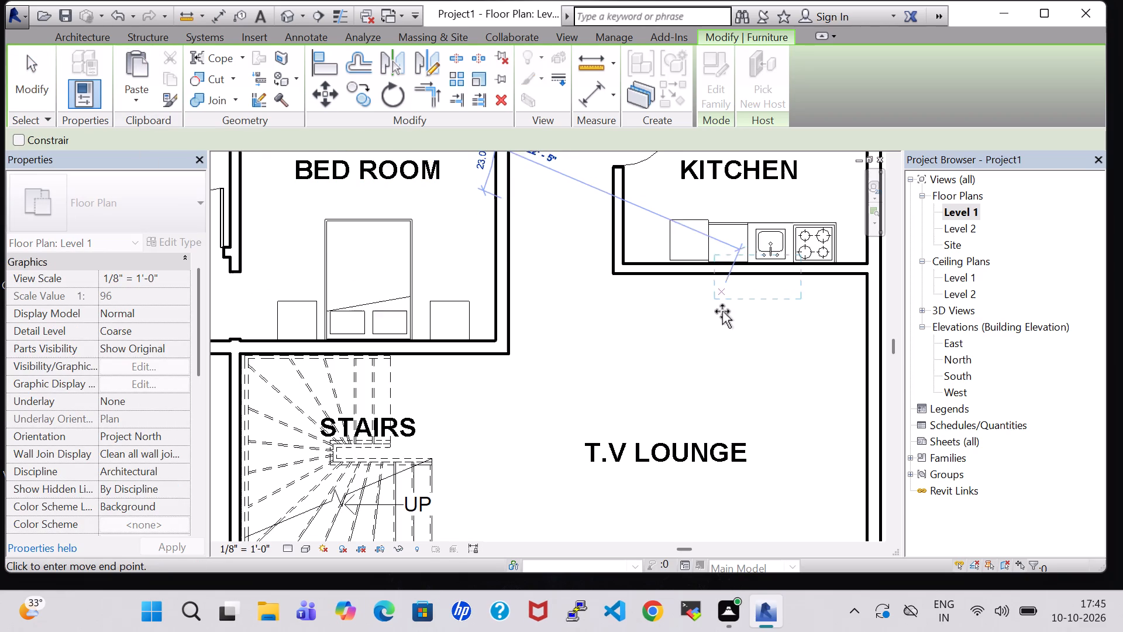
left_click(707, 313)
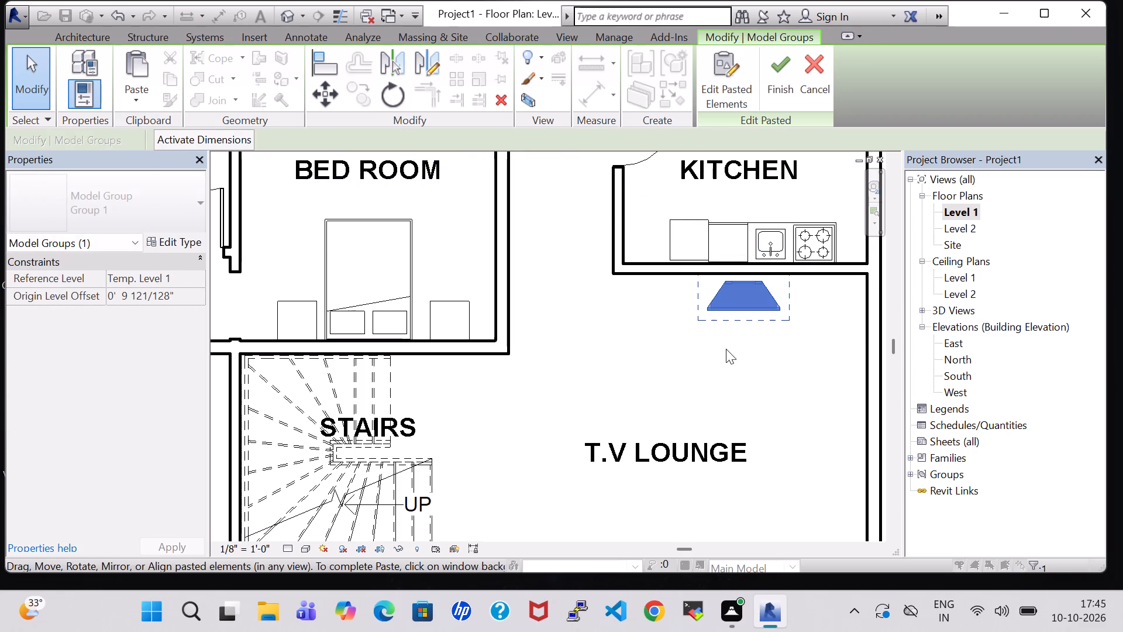
scroll(787, 367, "down", 3)
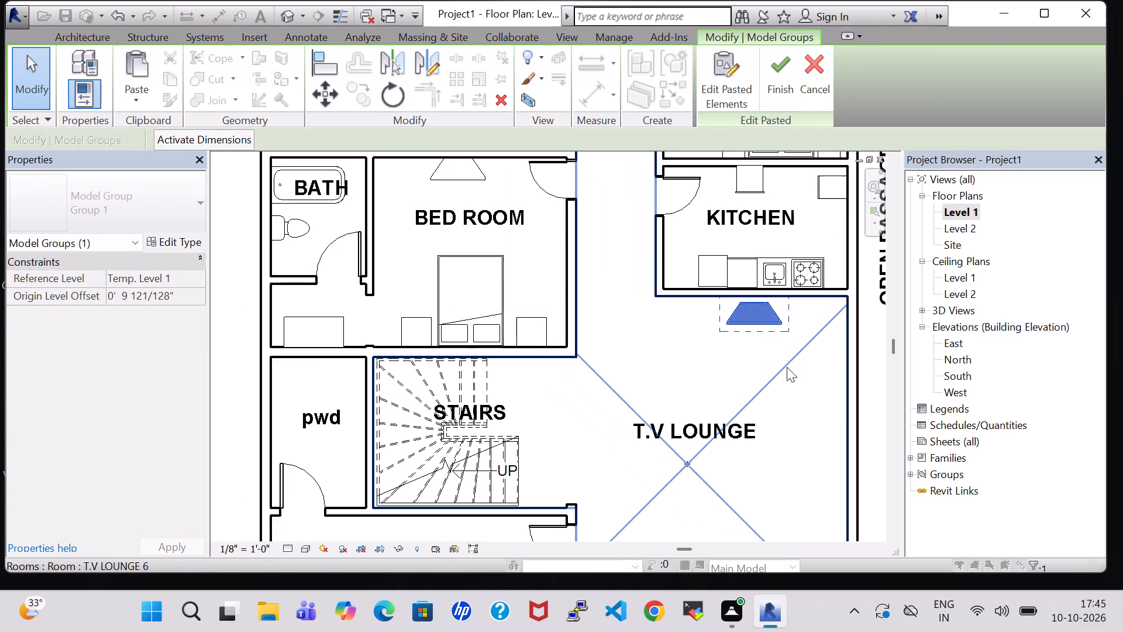
middle_click_drag(787, 367, 742, 431)
key("Escape")
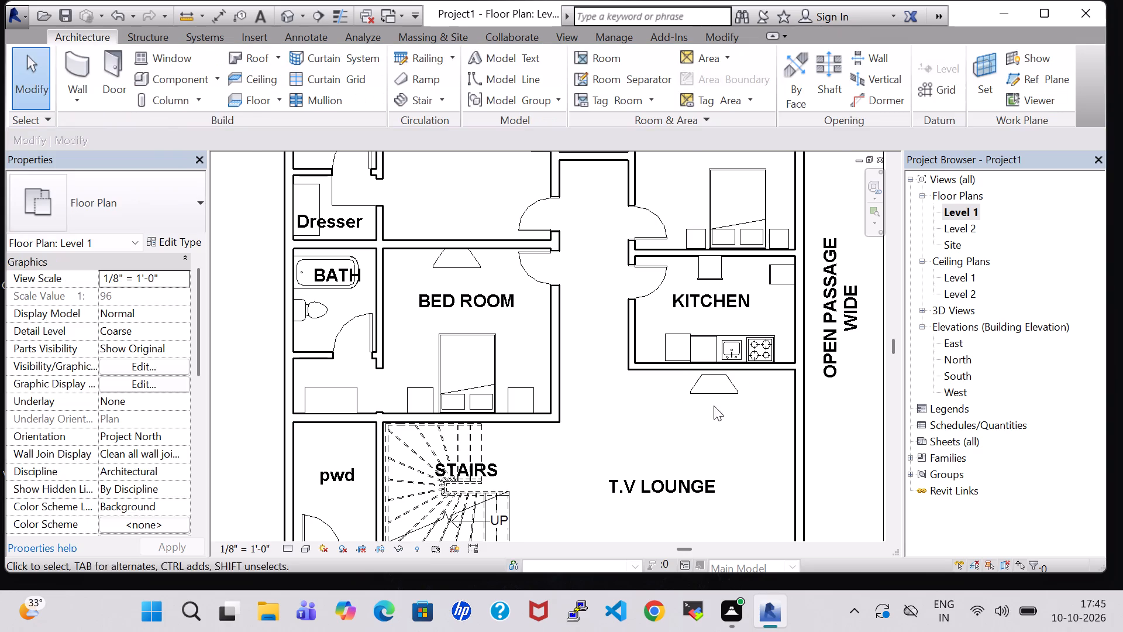
Nudge the pasted T.V lounge TV stand up one increment toward the kitchen wall.
left_click(722, 377)
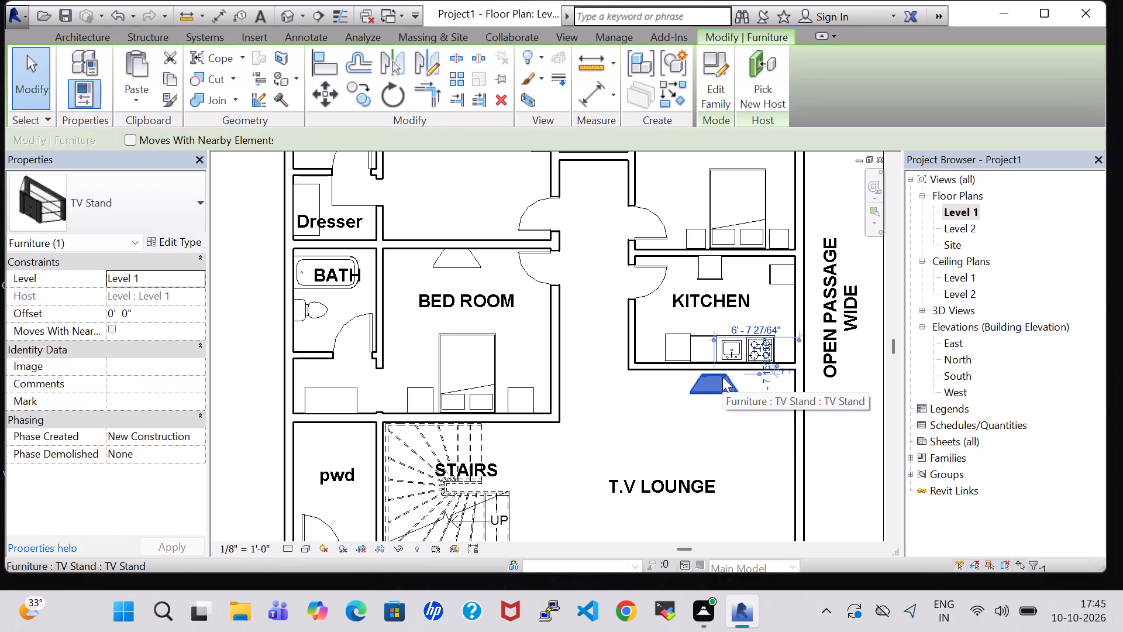
key("Up")
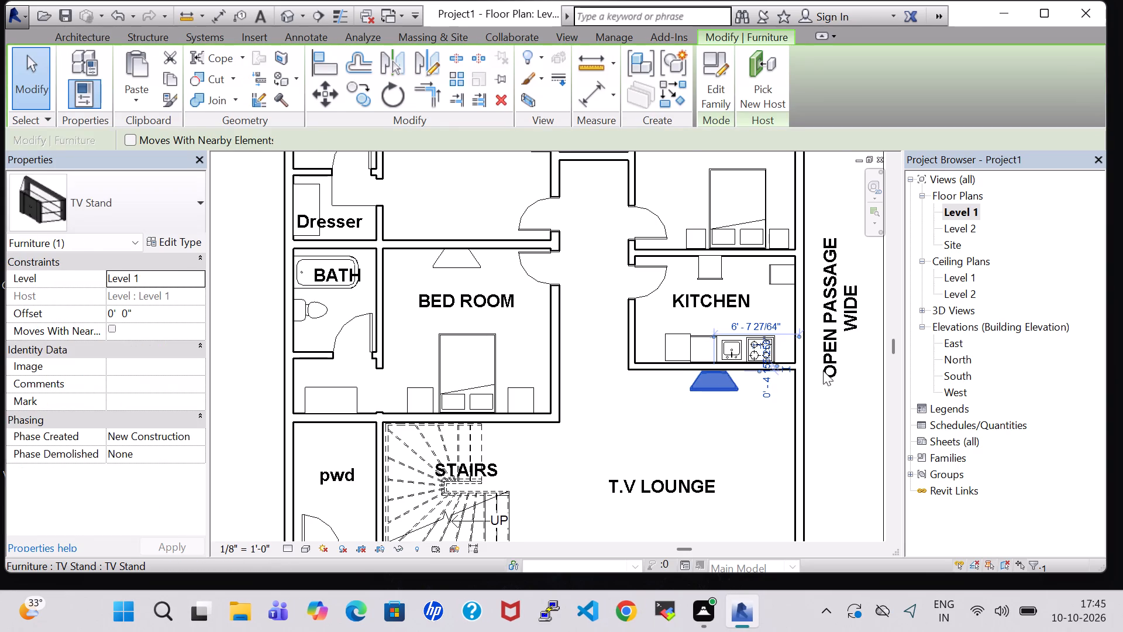
left_click(819, 439)
Open the default 3D view of the house to look over the furnished rooms.
scroll(824, 443, "down", 3)
middle_click_drag(863, 451, 780, 417)
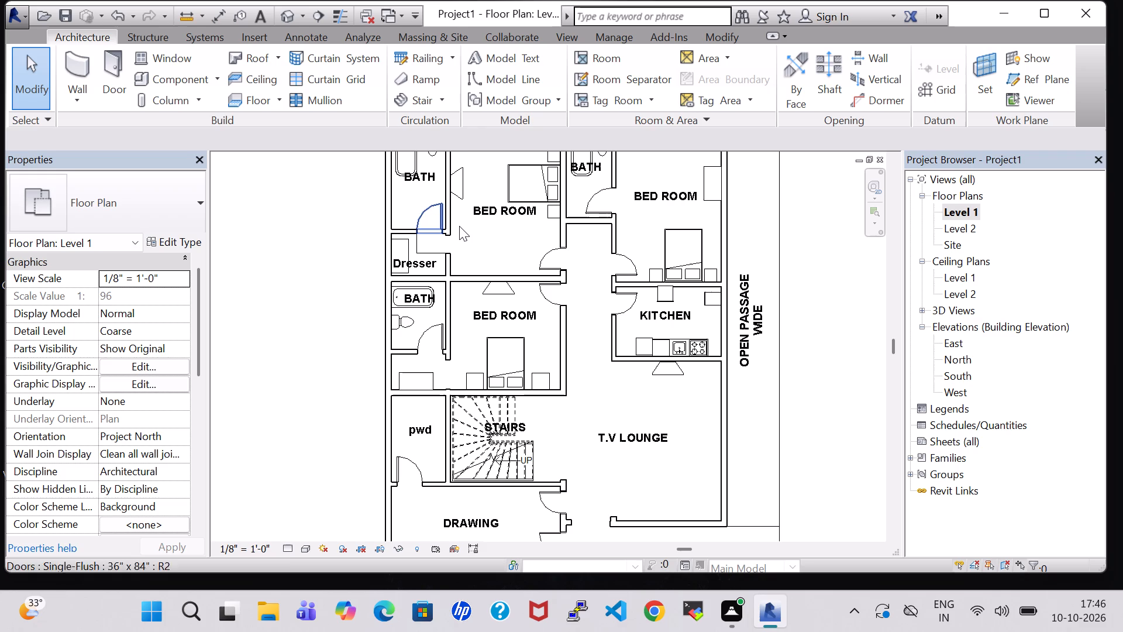
left_click(283, 12)
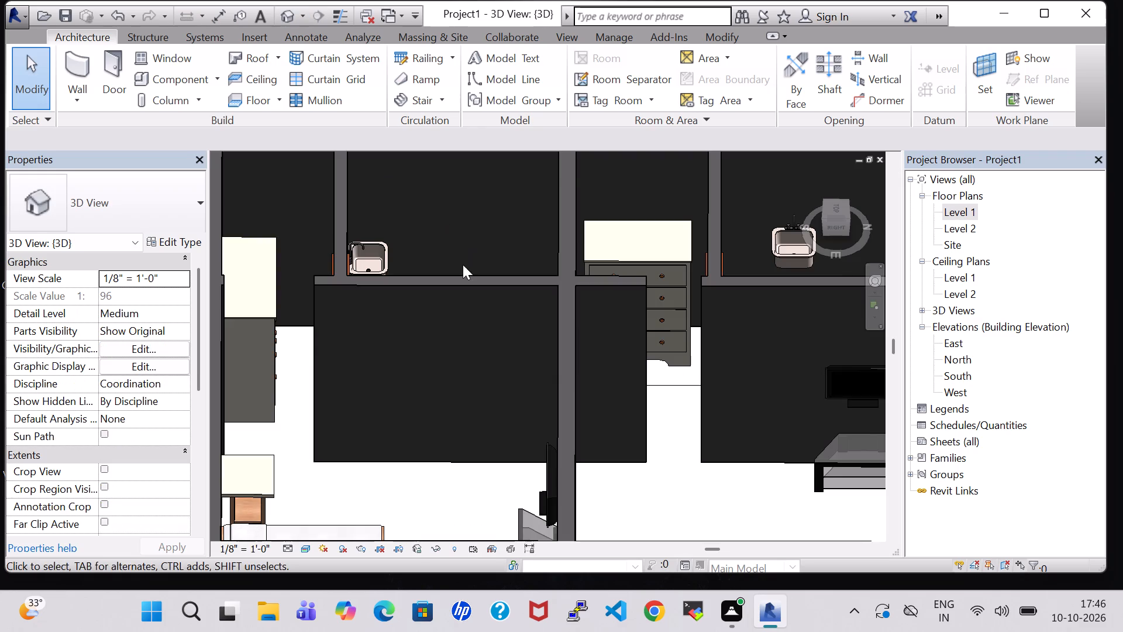
scroll(461, 271, "down", 2)
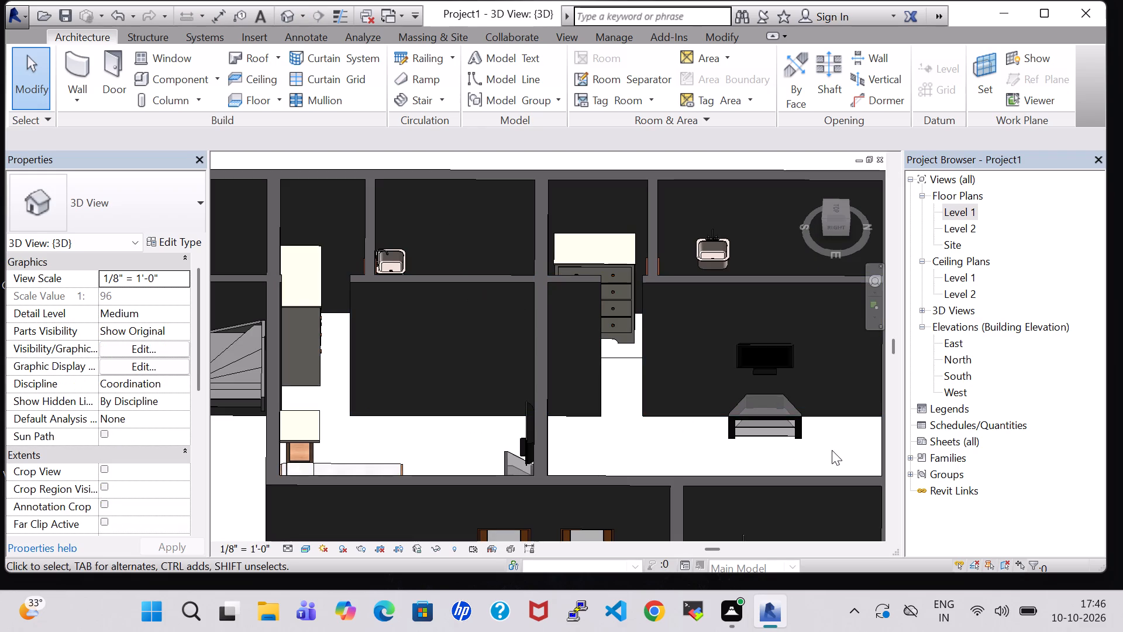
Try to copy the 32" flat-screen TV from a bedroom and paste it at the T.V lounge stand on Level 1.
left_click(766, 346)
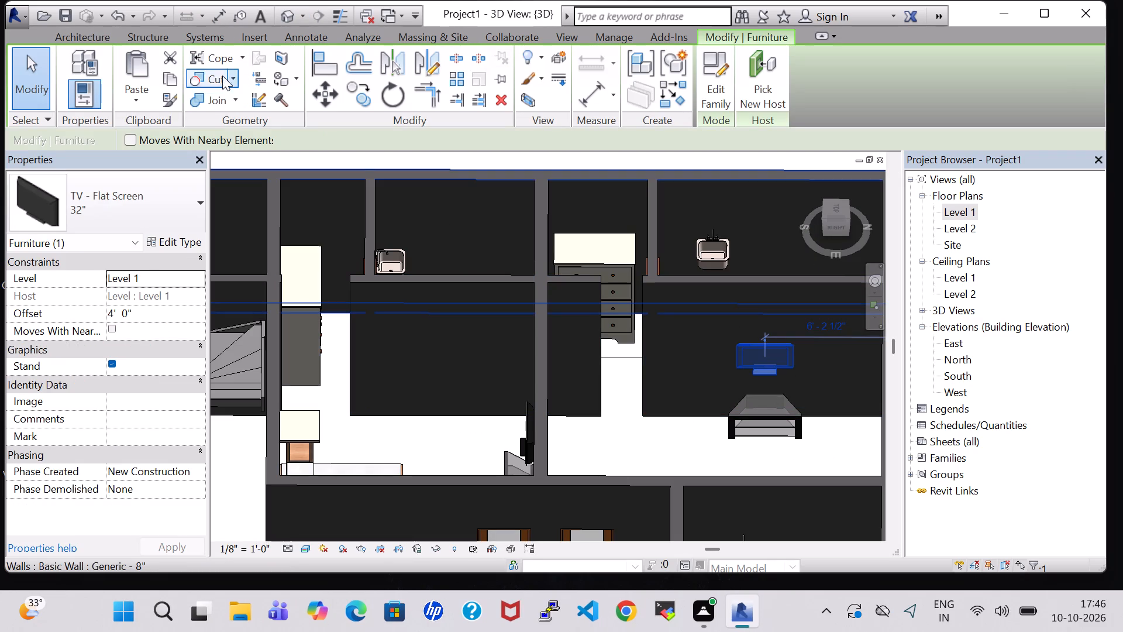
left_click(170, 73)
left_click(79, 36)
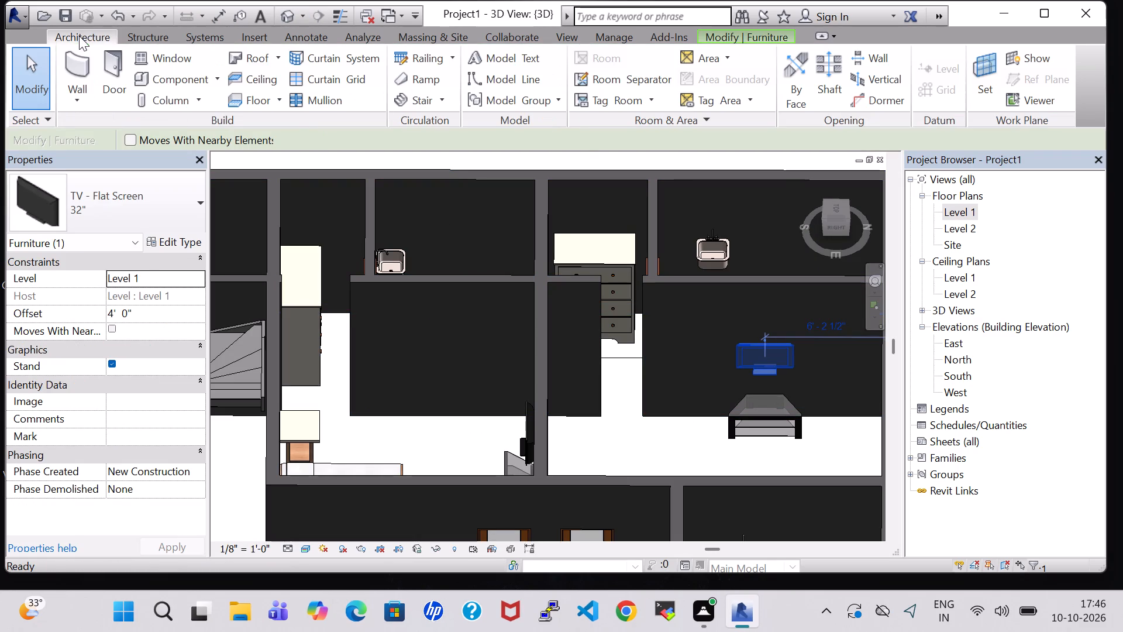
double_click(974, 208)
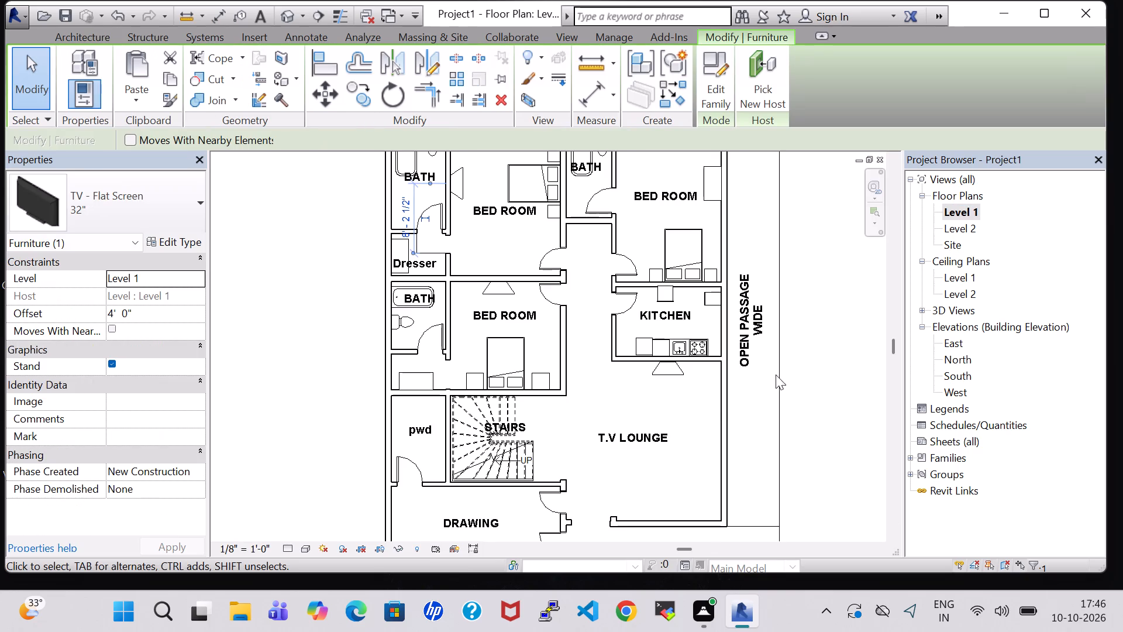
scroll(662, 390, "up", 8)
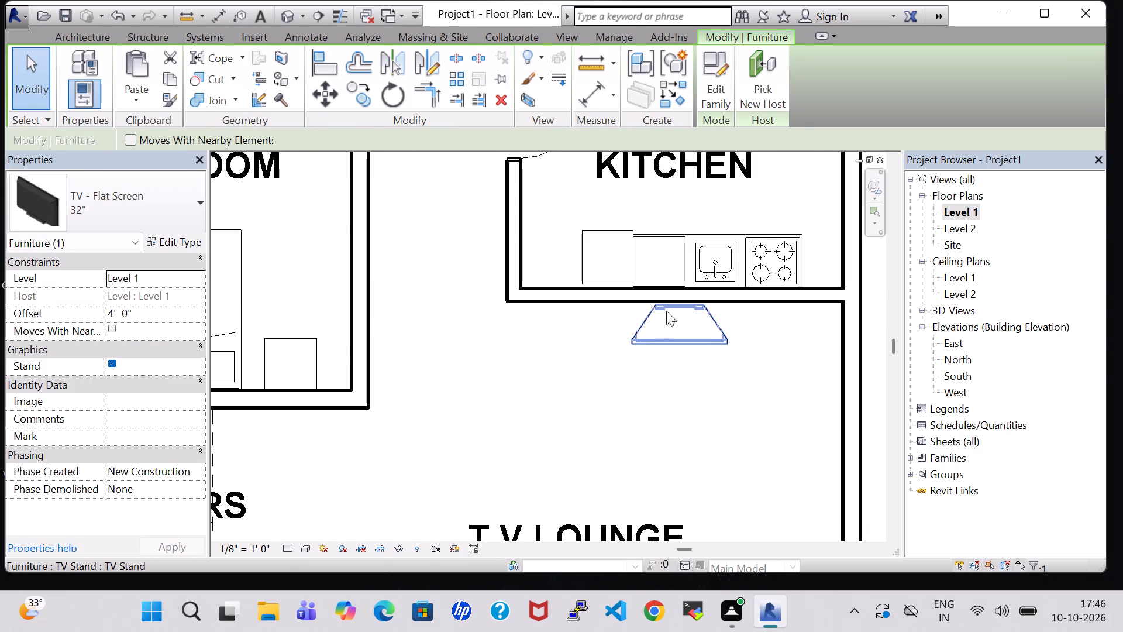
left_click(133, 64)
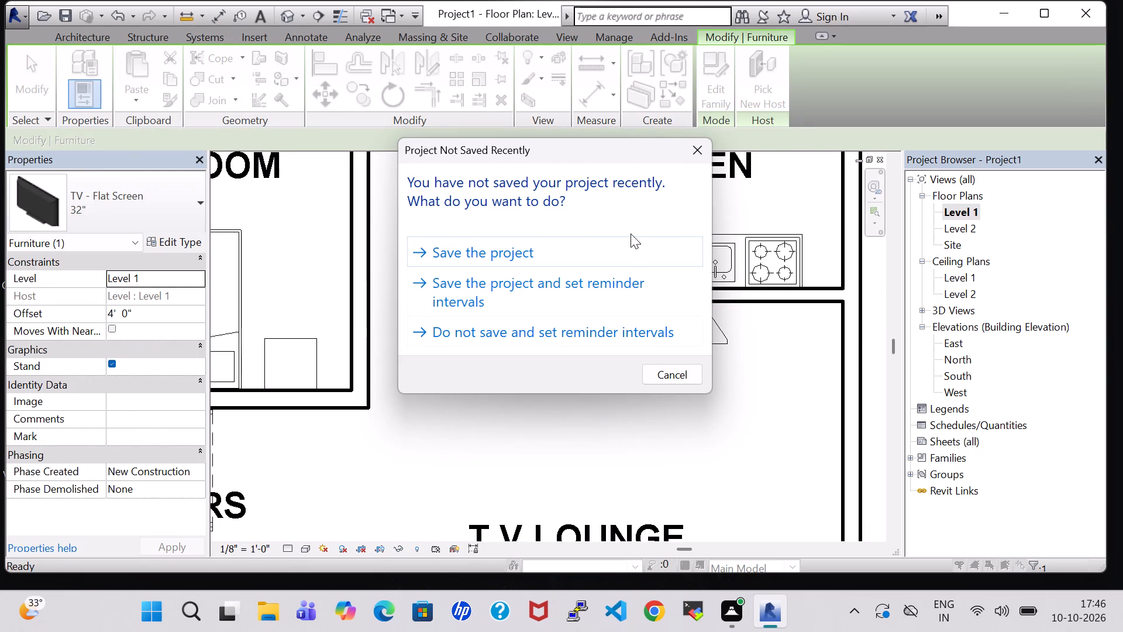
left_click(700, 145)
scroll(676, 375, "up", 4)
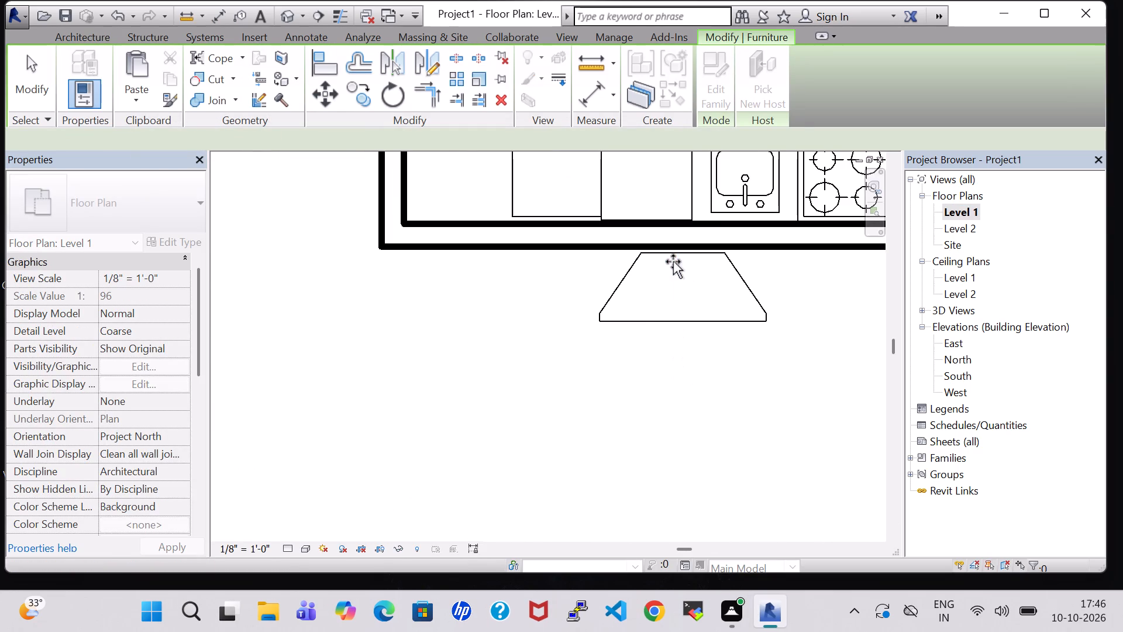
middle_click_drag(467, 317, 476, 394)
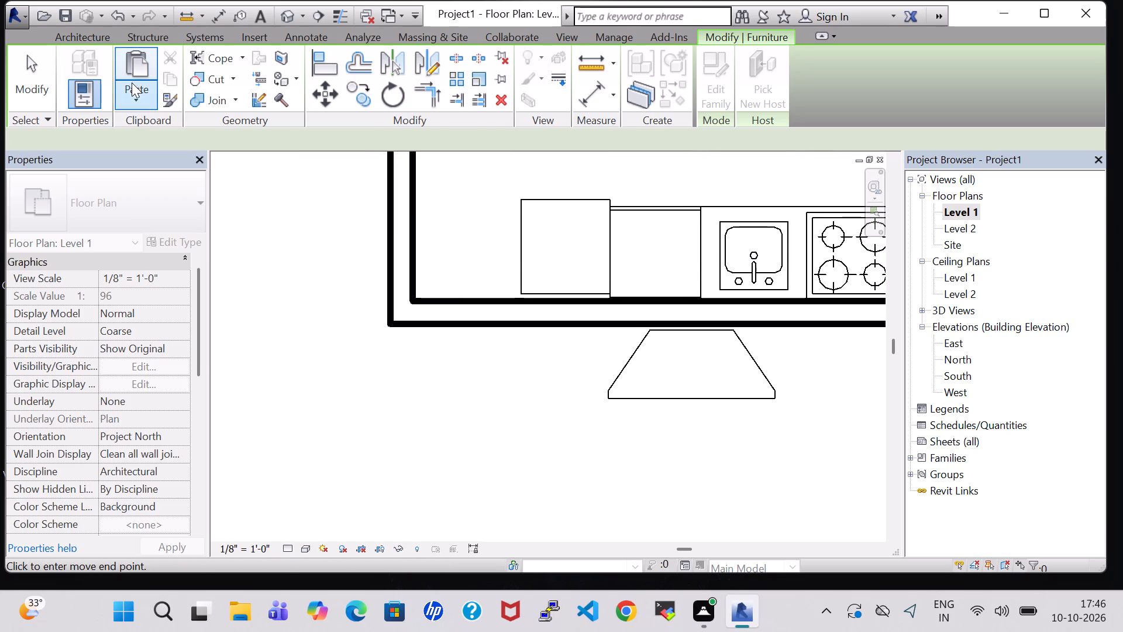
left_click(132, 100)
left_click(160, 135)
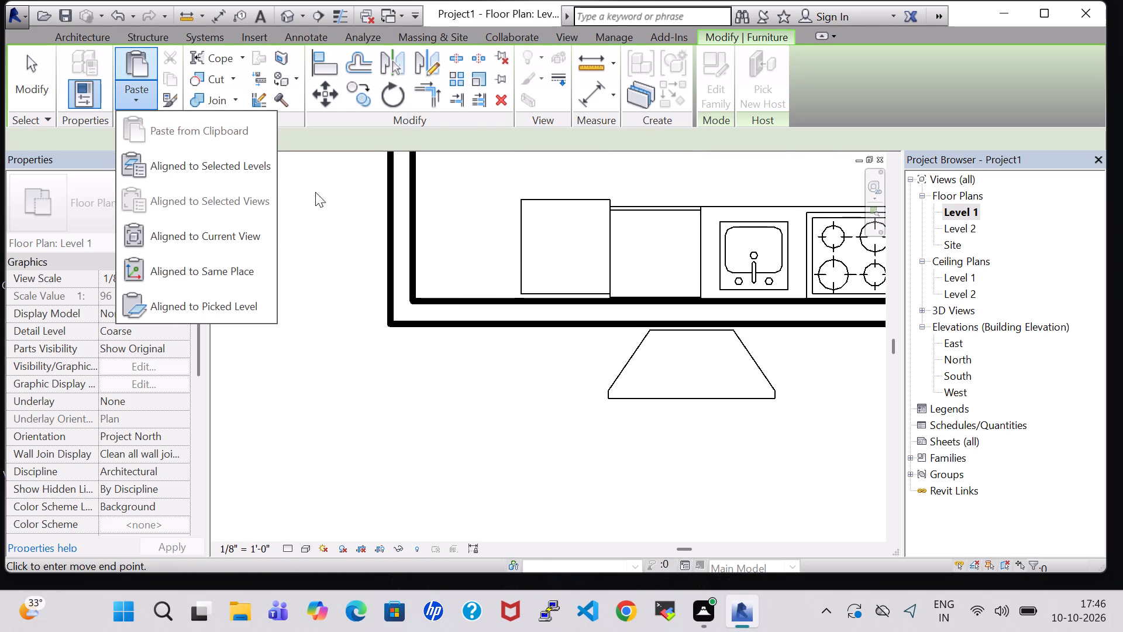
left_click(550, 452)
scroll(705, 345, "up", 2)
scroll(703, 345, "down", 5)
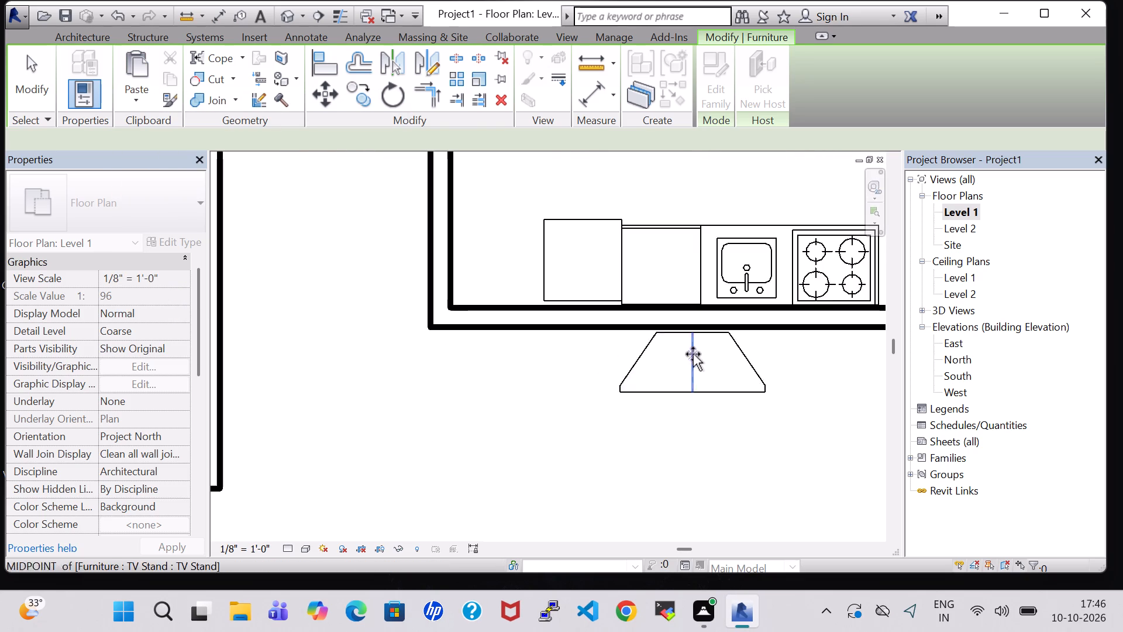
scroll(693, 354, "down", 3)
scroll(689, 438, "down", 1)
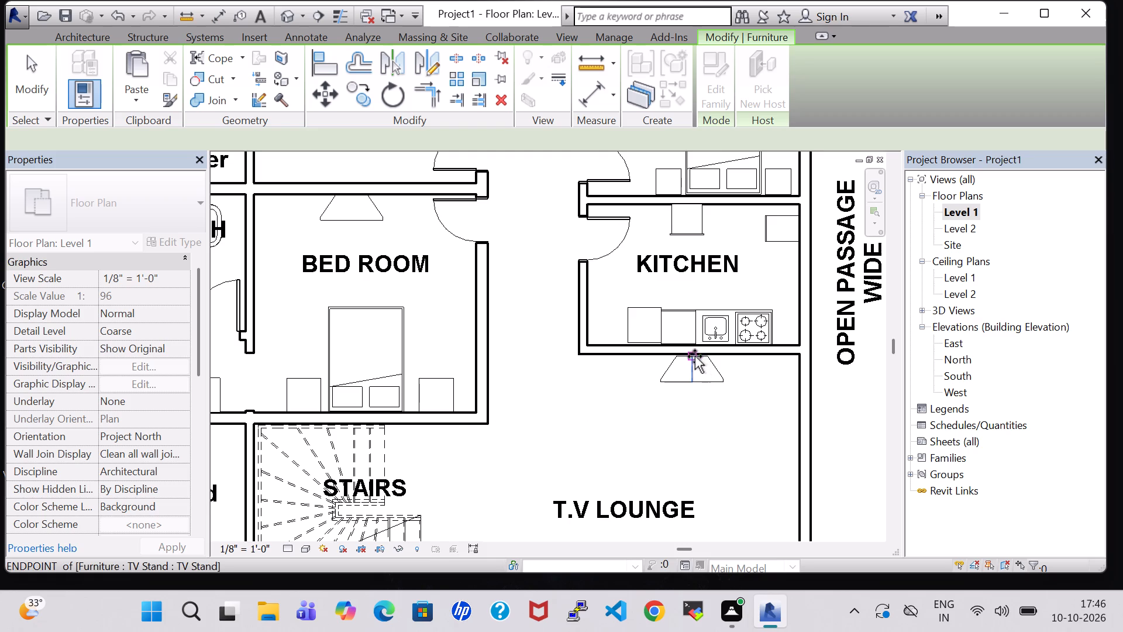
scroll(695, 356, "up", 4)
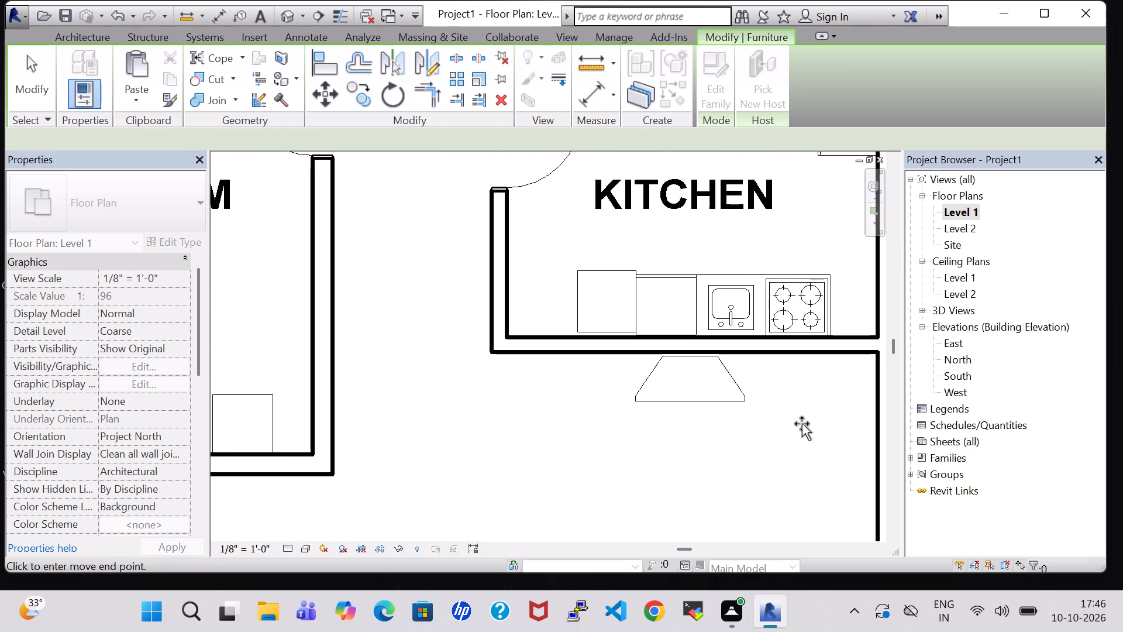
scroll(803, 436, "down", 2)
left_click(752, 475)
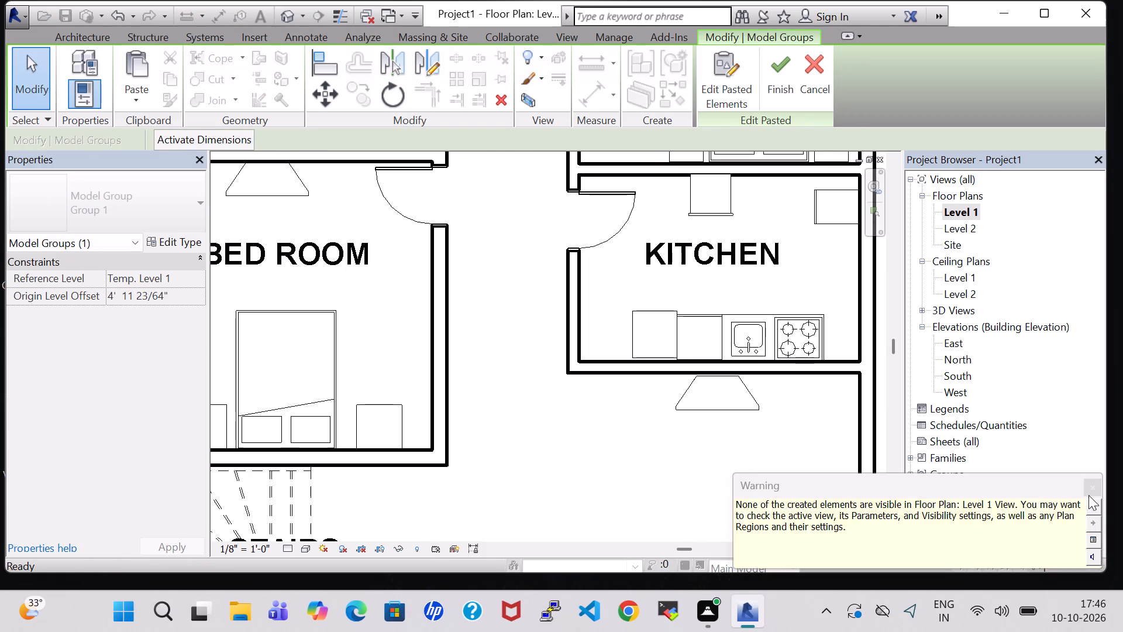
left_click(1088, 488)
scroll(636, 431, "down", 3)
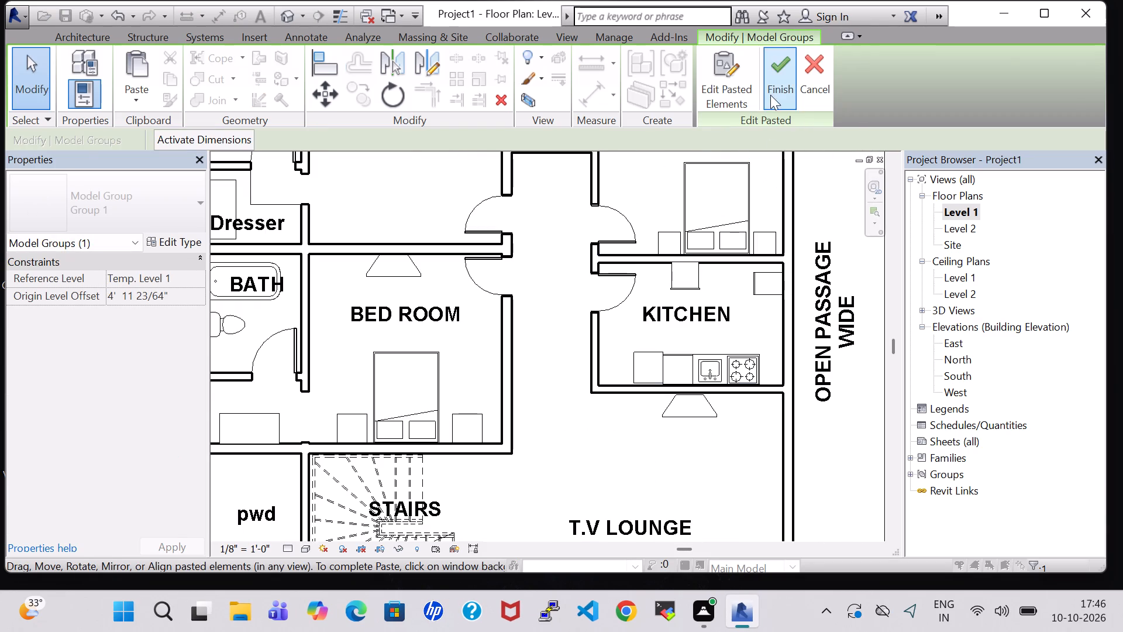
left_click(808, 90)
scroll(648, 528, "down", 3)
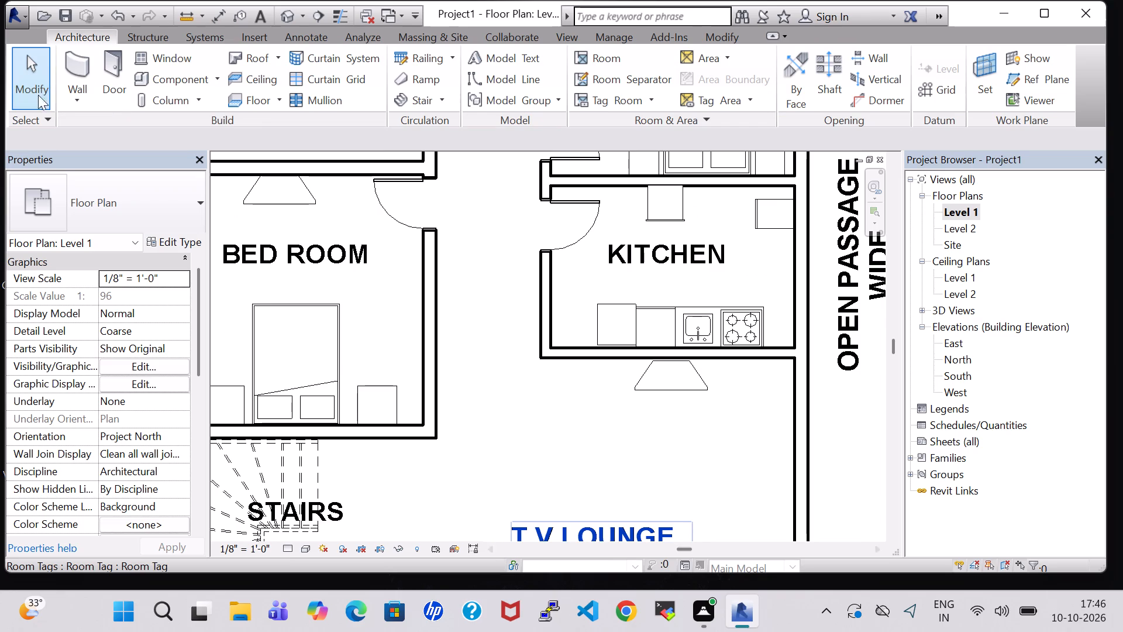
Look through the component types available for placement for one that suits the T.V lounge.
left_click(181, 77)
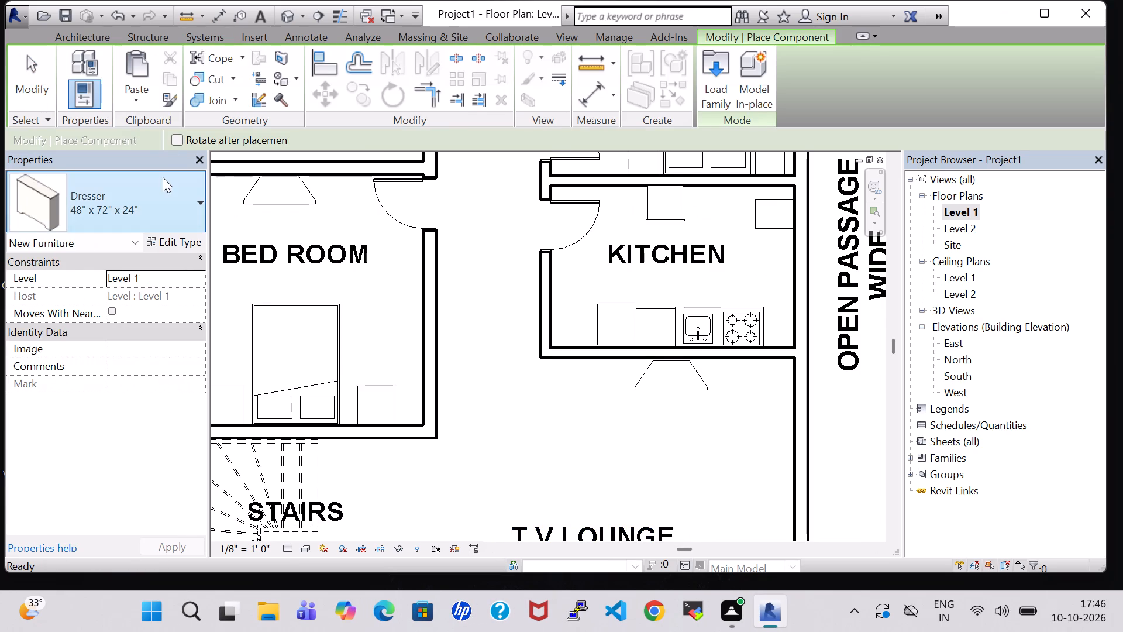
left_click(163, 178)
scroll(116, 332, "down", 8)
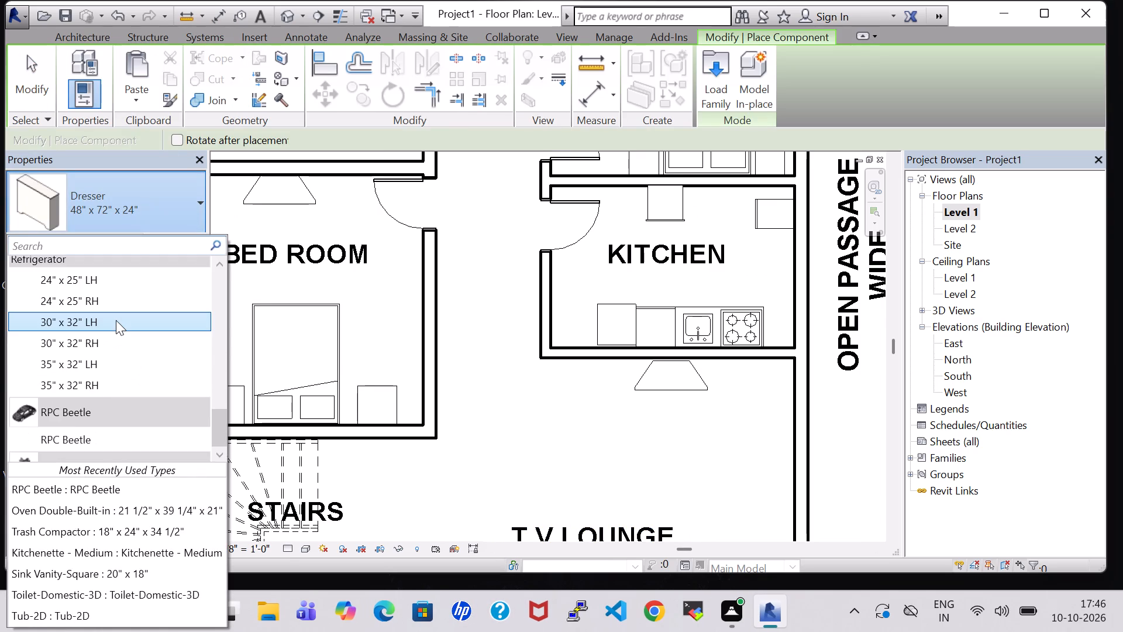
scroll(116, 320, "down", 8)
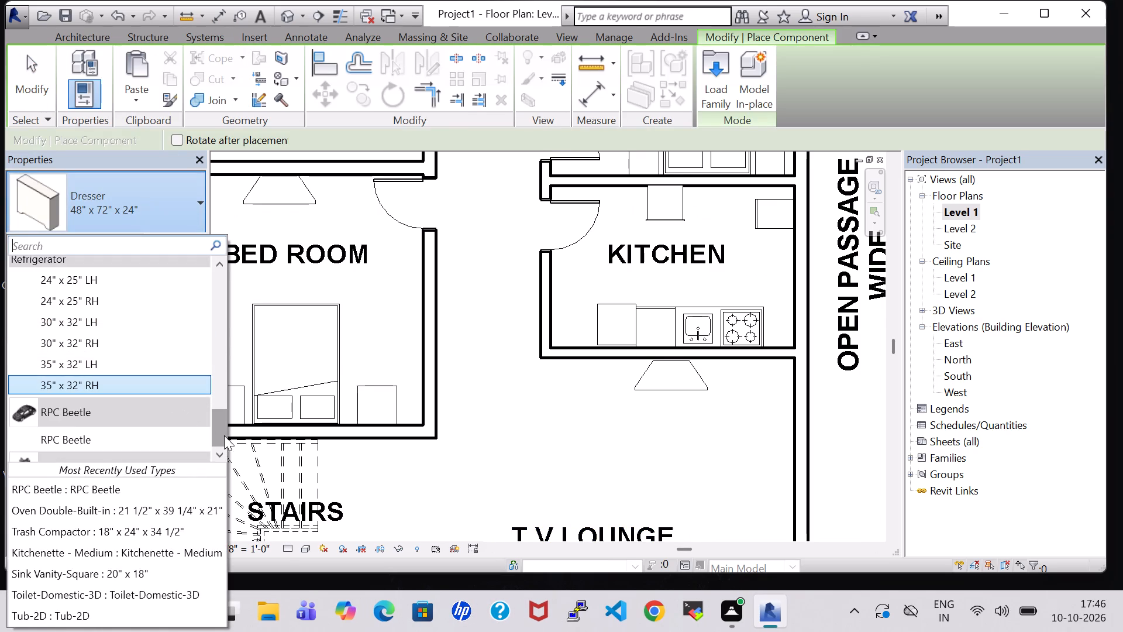
scroll(171, 557, "down", 1)
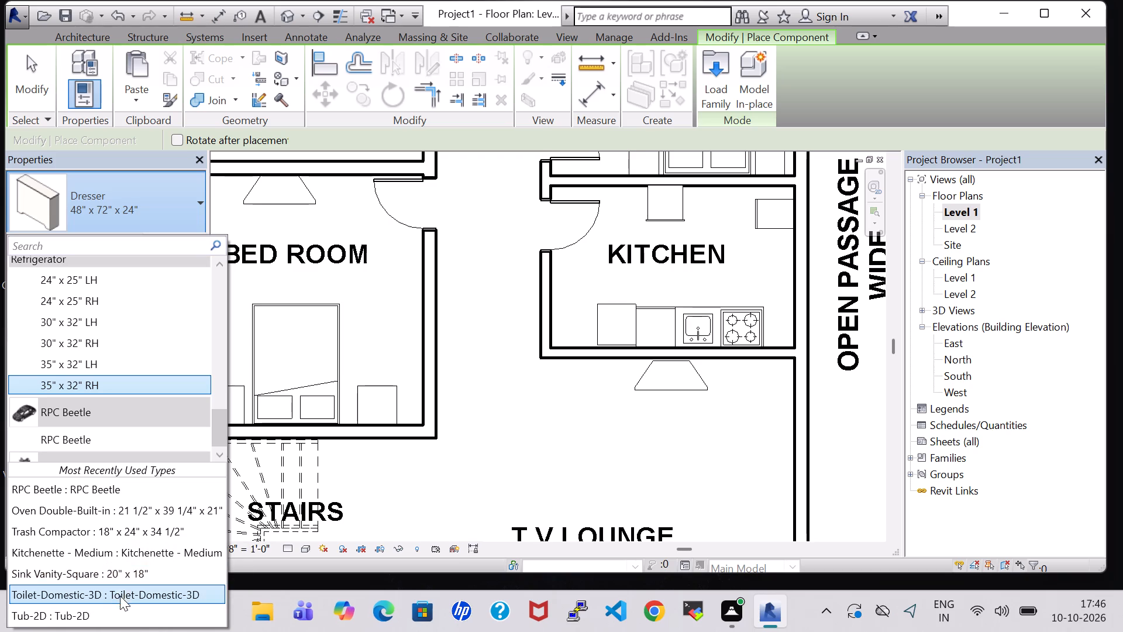
scroll(86, 569, "up", 6)
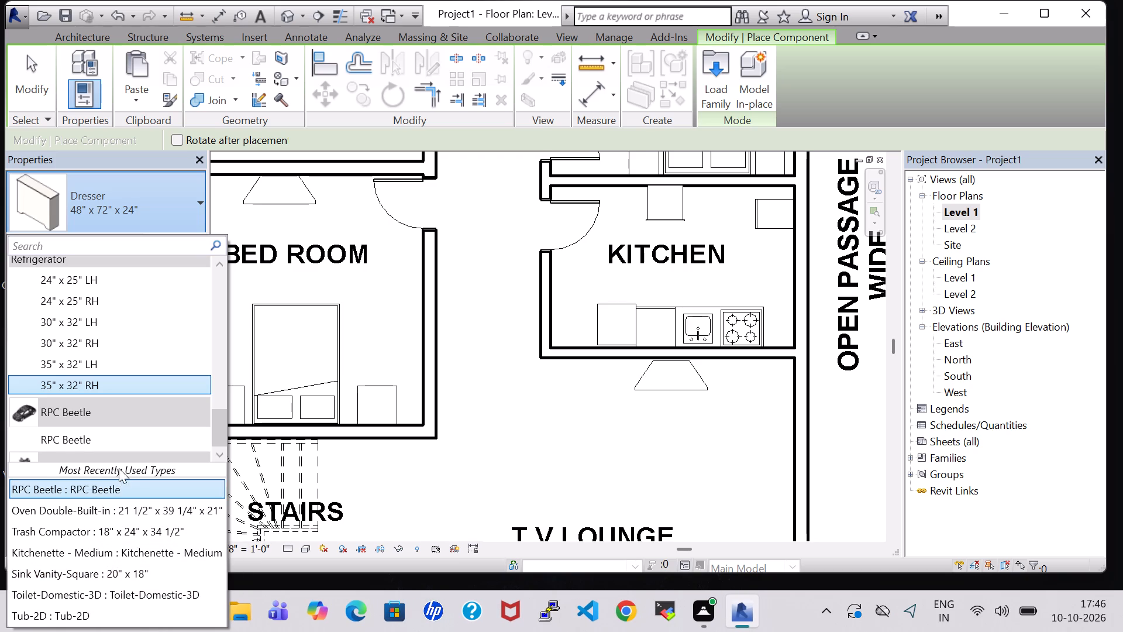
scroll(119, 468, "up", 5)
scroll(125, 369, "up", 4)
scroll(120, 385, "down", 3)
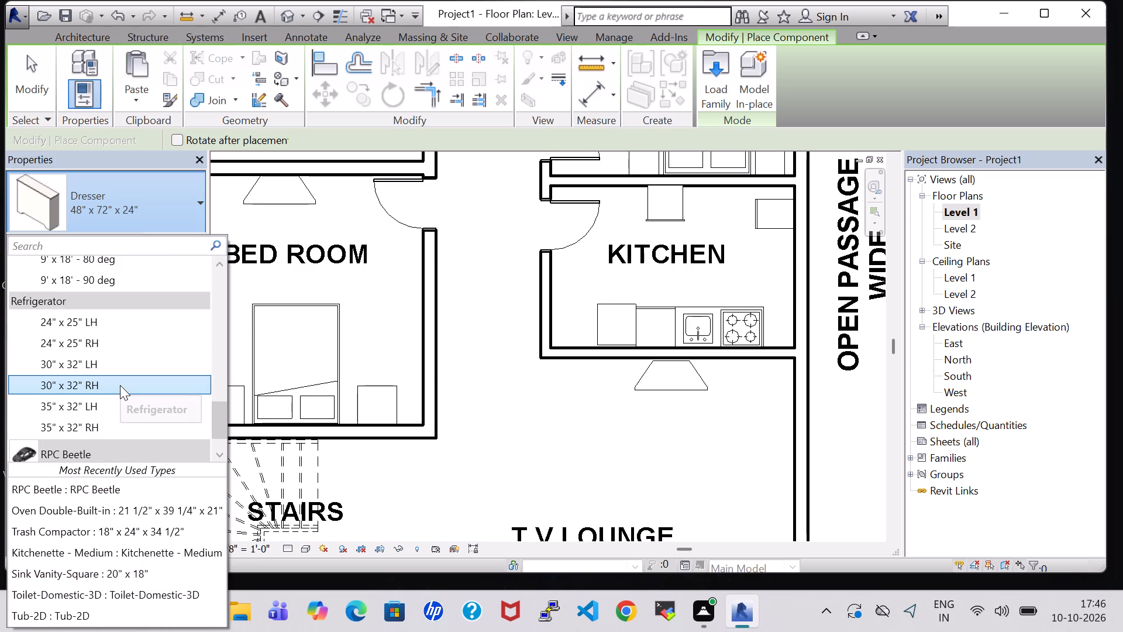
scroll(120, 385, "up", 6)
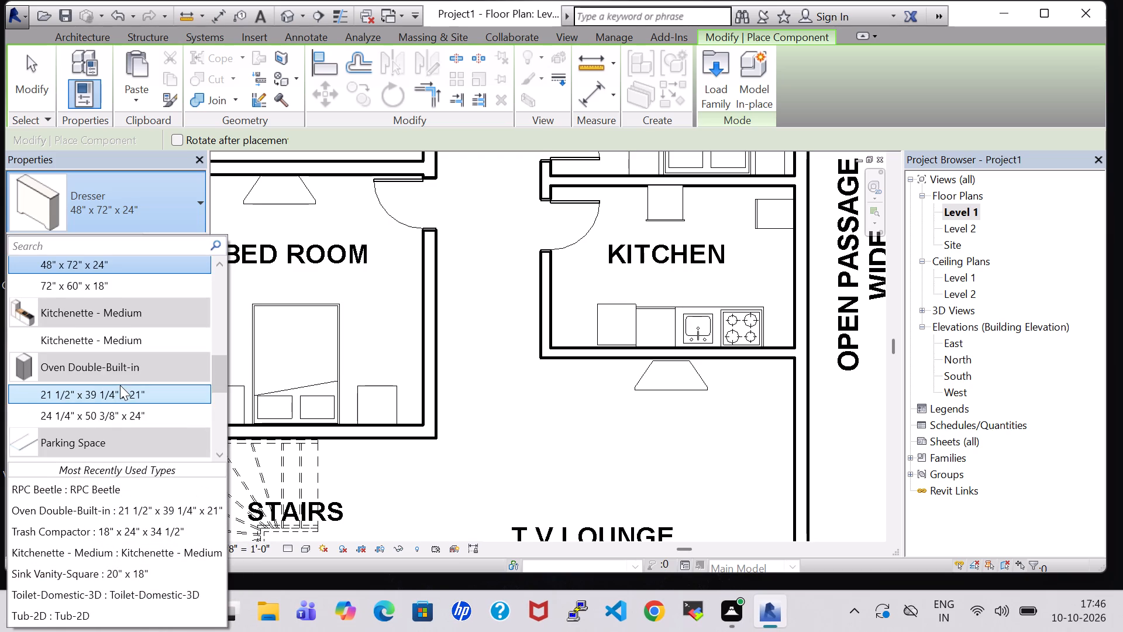
scroll(120, 385, "up", 9)
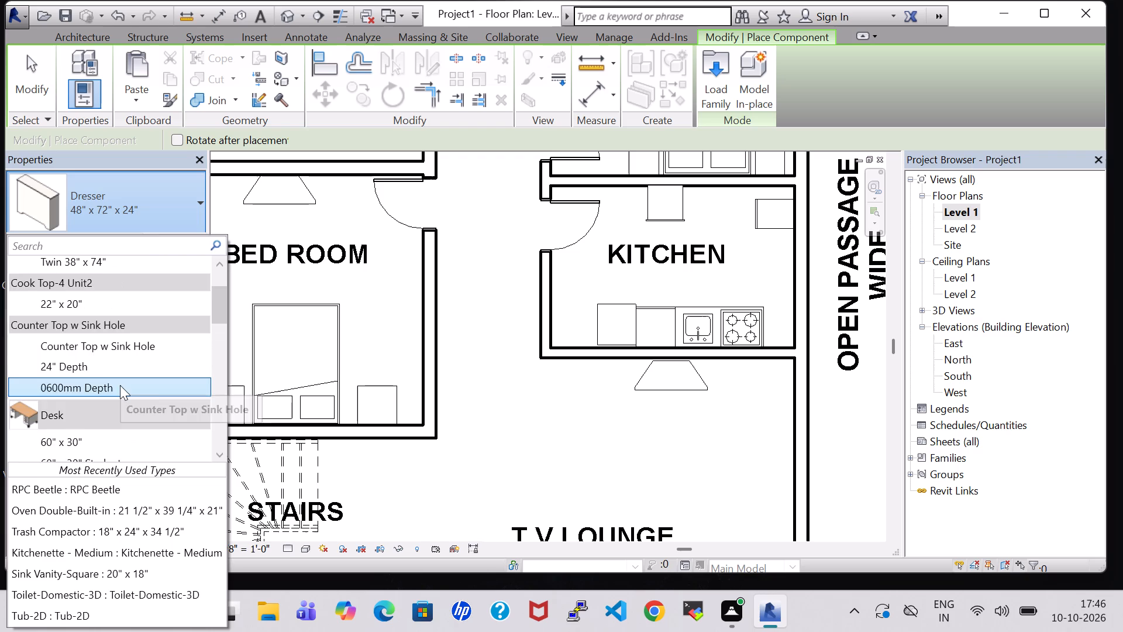
scroll(120, 385, "up", 6)
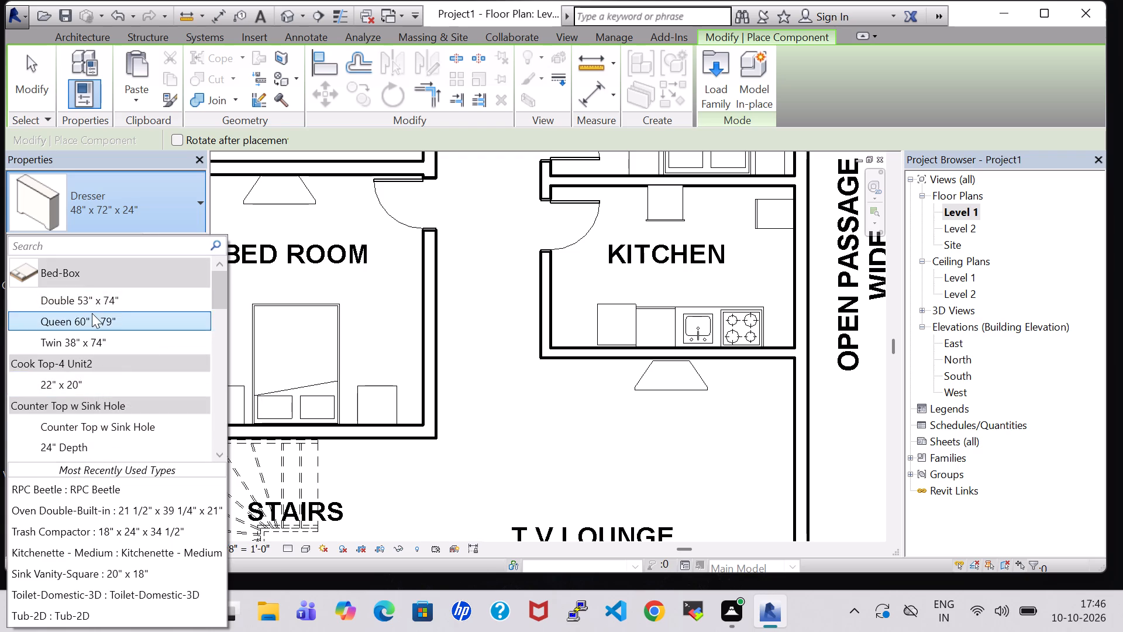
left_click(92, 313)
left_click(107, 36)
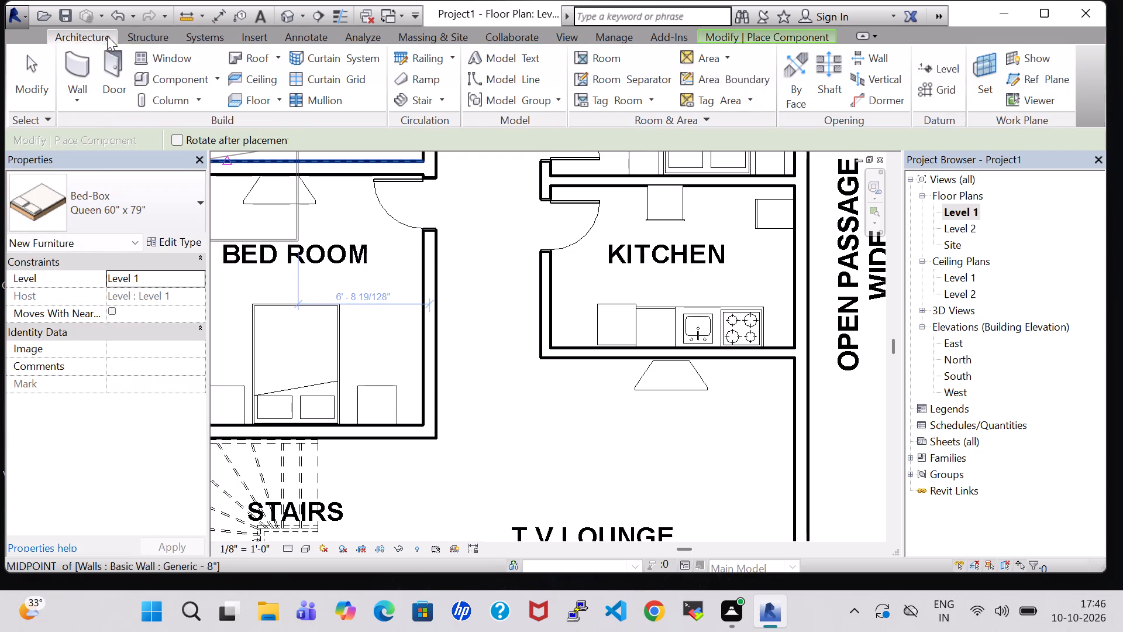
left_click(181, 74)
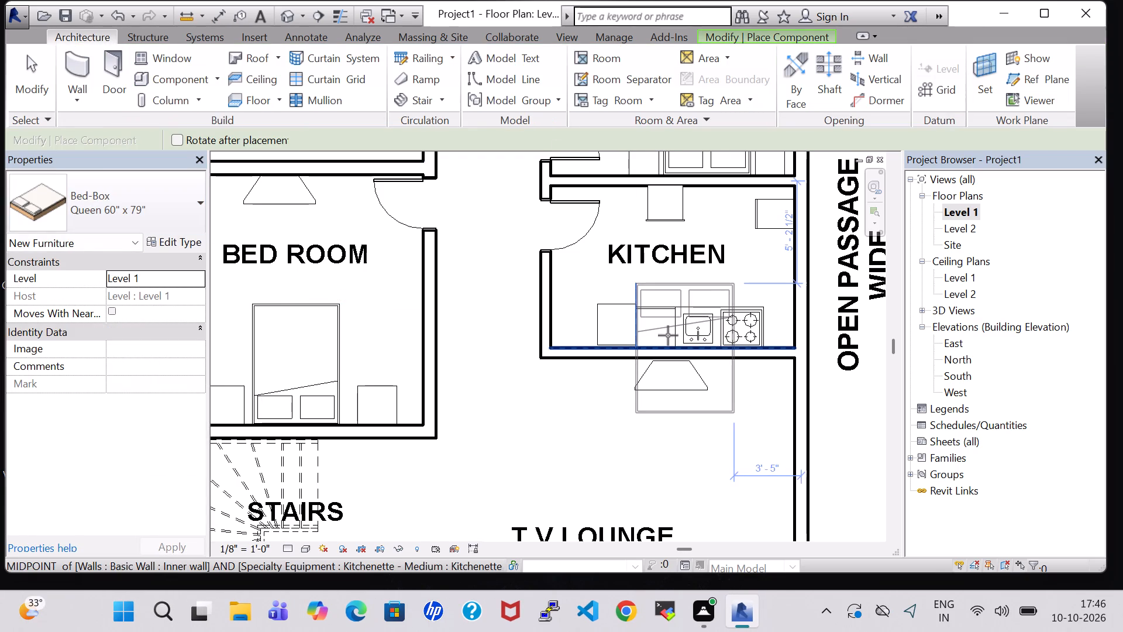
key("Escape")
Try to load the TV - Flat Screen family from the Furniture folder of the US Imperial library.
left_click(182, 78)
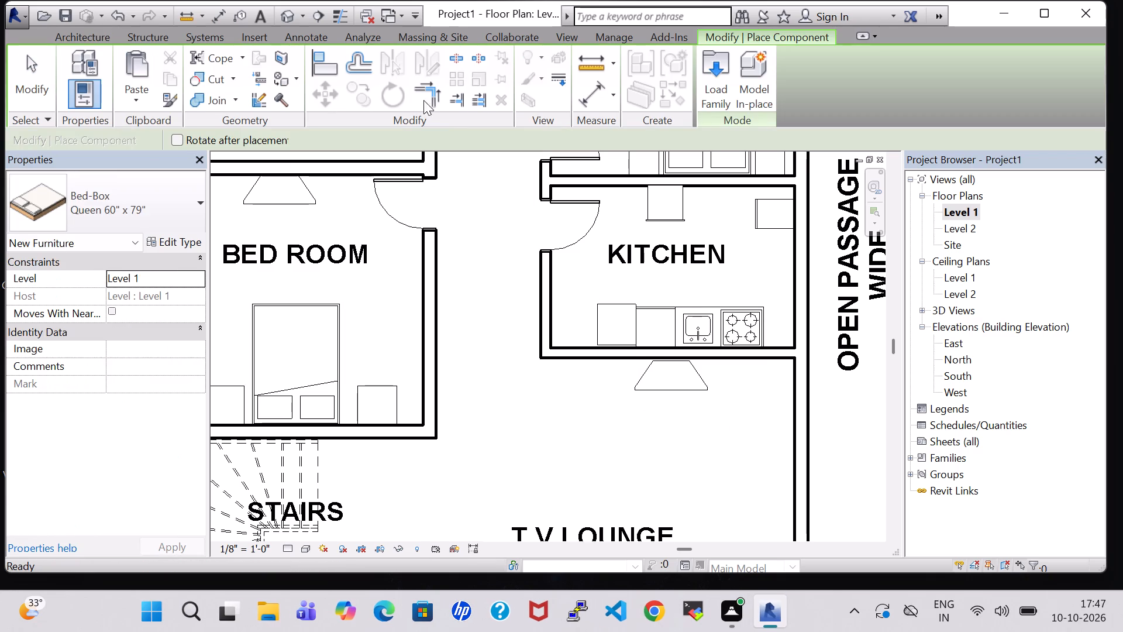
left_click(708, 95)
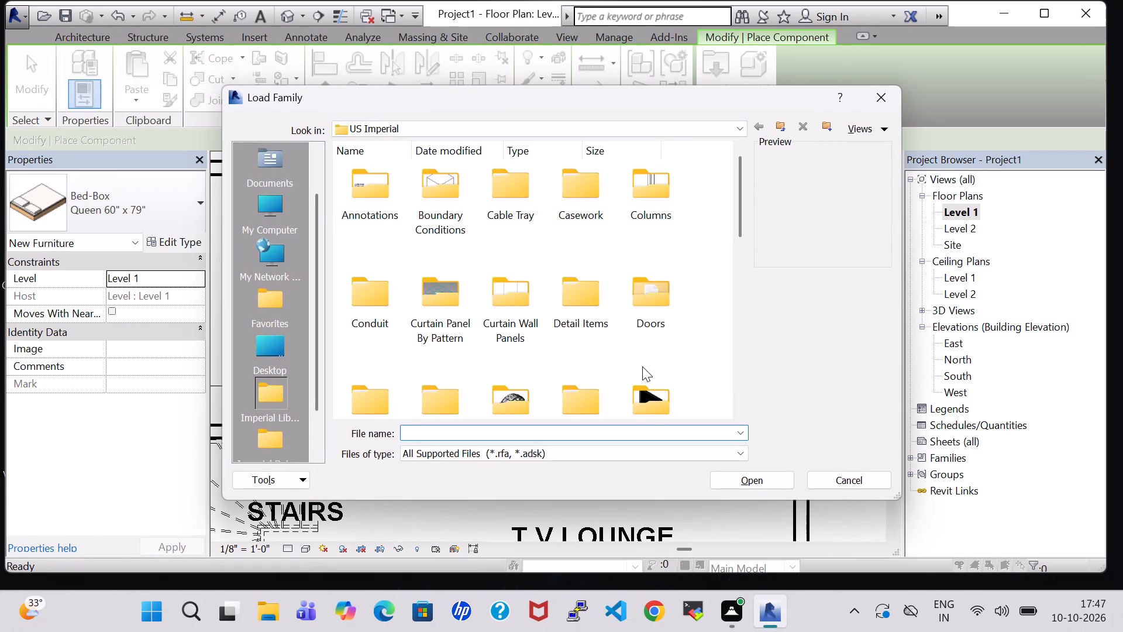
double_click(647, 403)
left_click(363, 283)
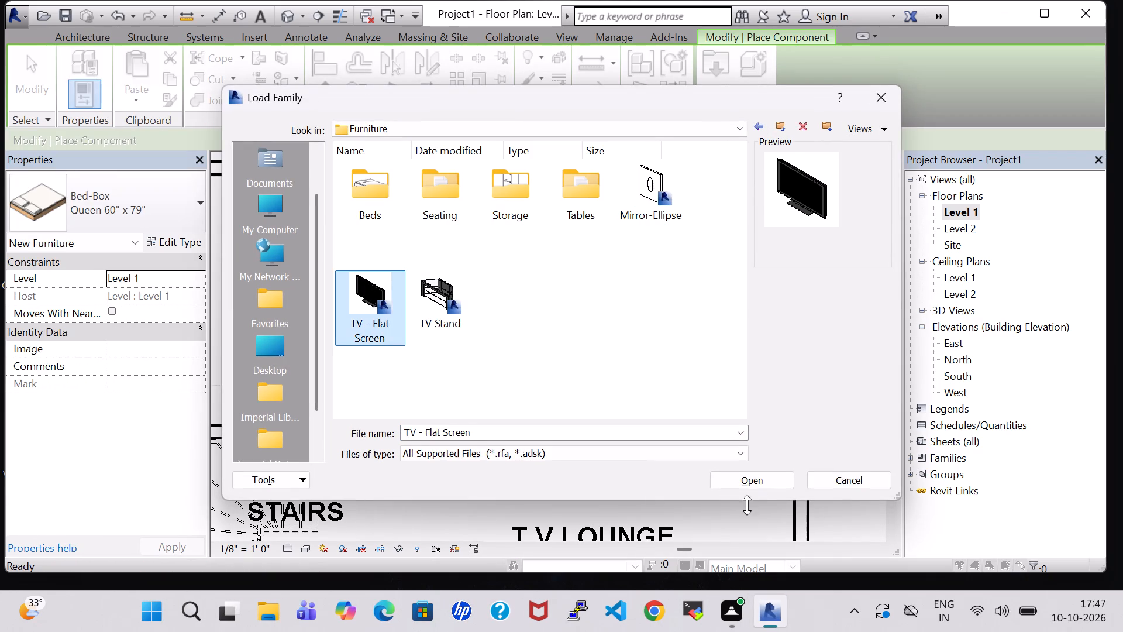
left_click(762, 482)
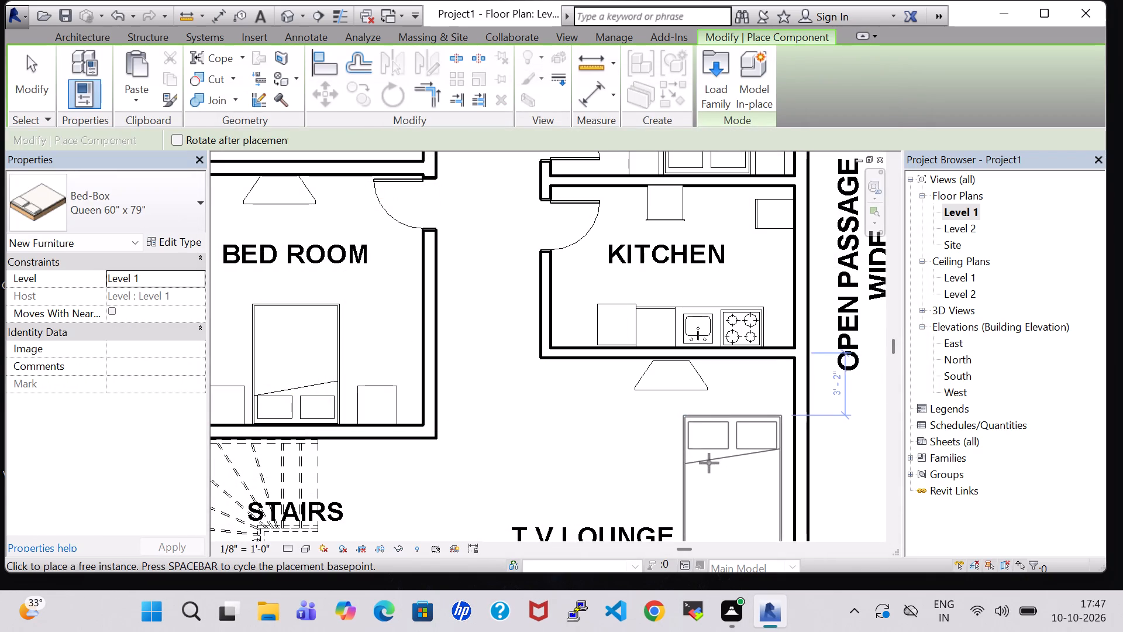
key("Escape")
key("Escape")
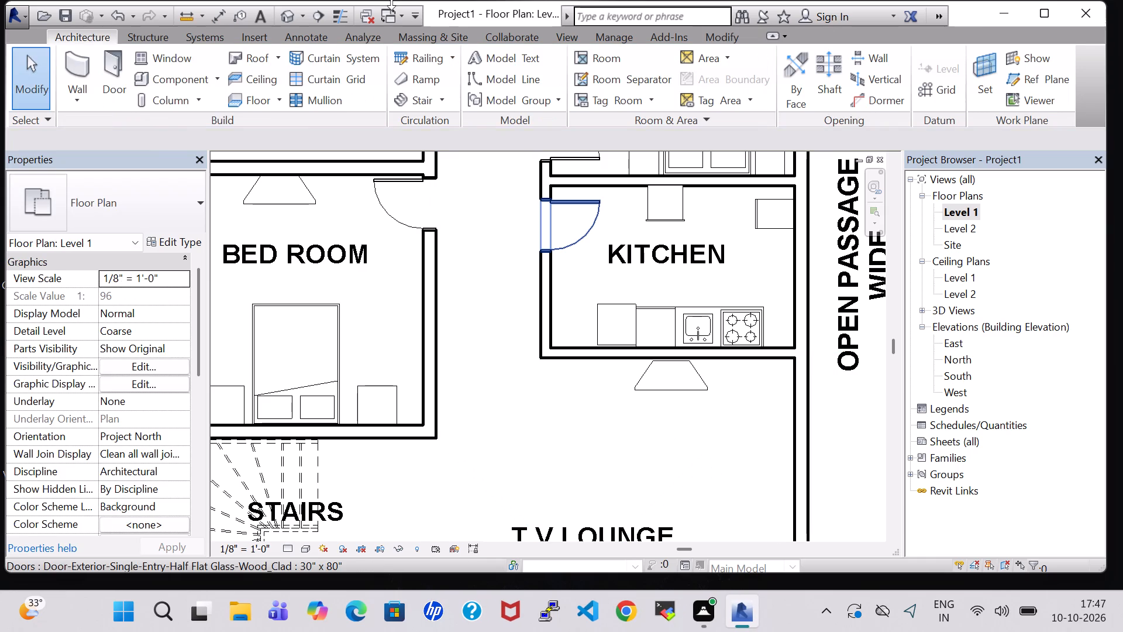
Open the default 3D view and examine the T.V lounge, its TV stand and the surrounding rooms from several angles.
left_click(287, 13)
scroll(727, 410, "down", 3)
middle_click_drag(646, 406, 732, 289)
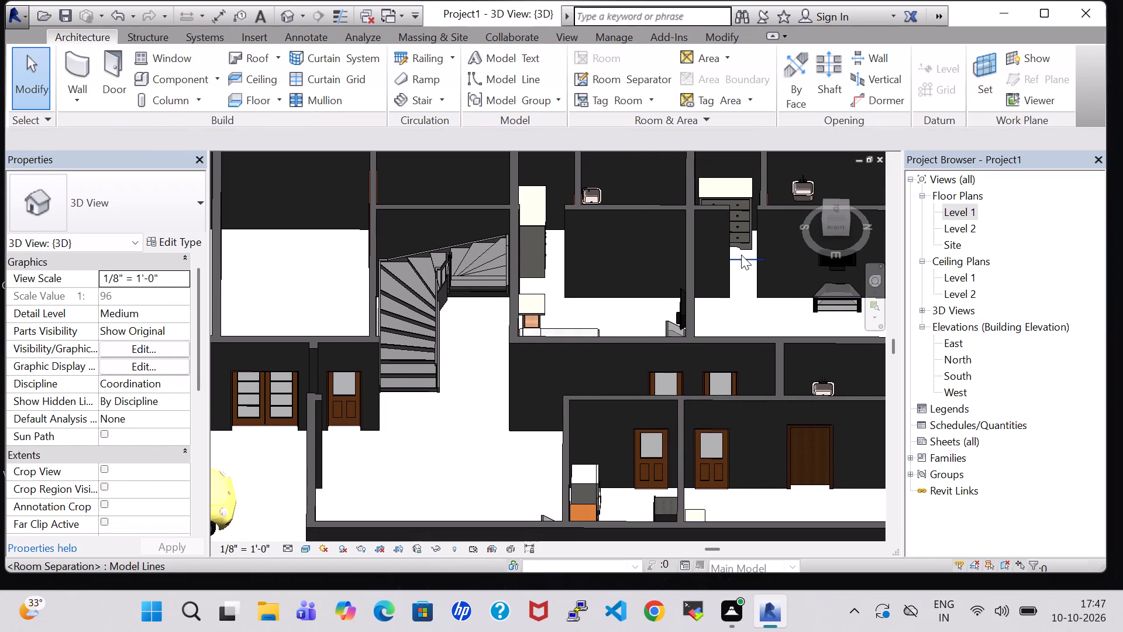
middle_click_drag(452, 421, 524, 459, "shift")
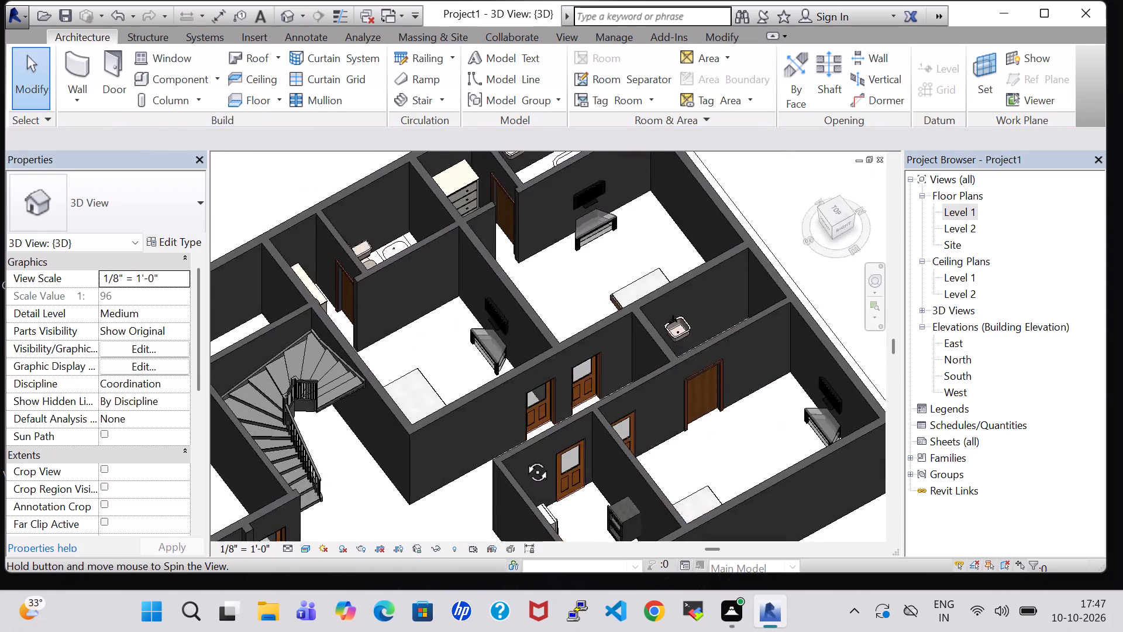
middle_click_drag(524, 459, 588, 367, "shift")
middle_click_drag(625, 409, 663, 296)
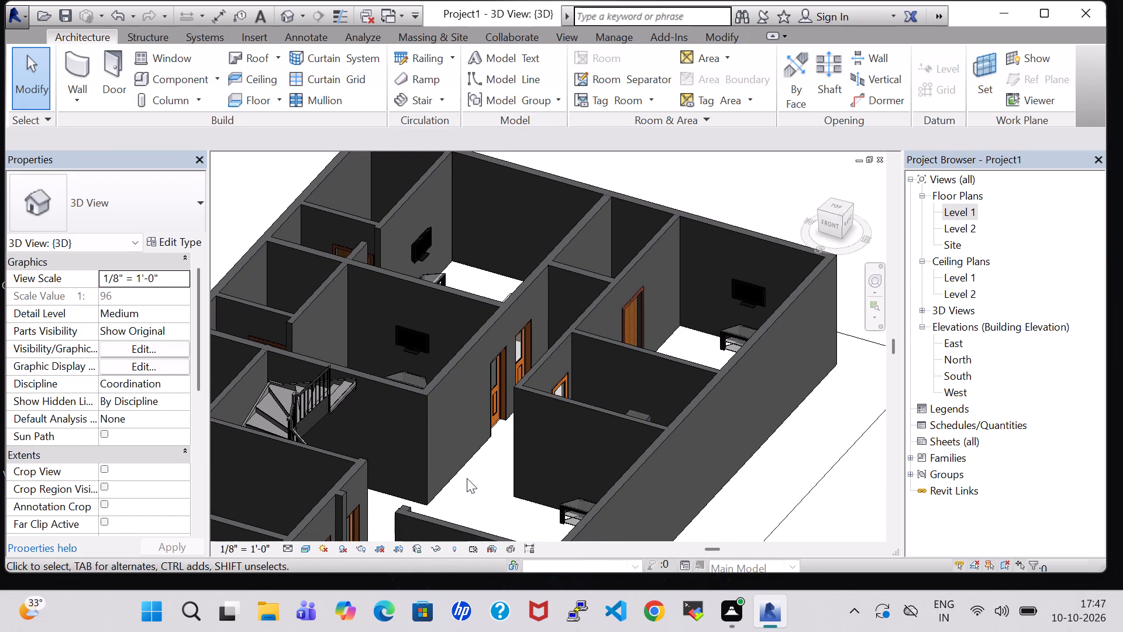
scroll(578, 486, "up", 6)
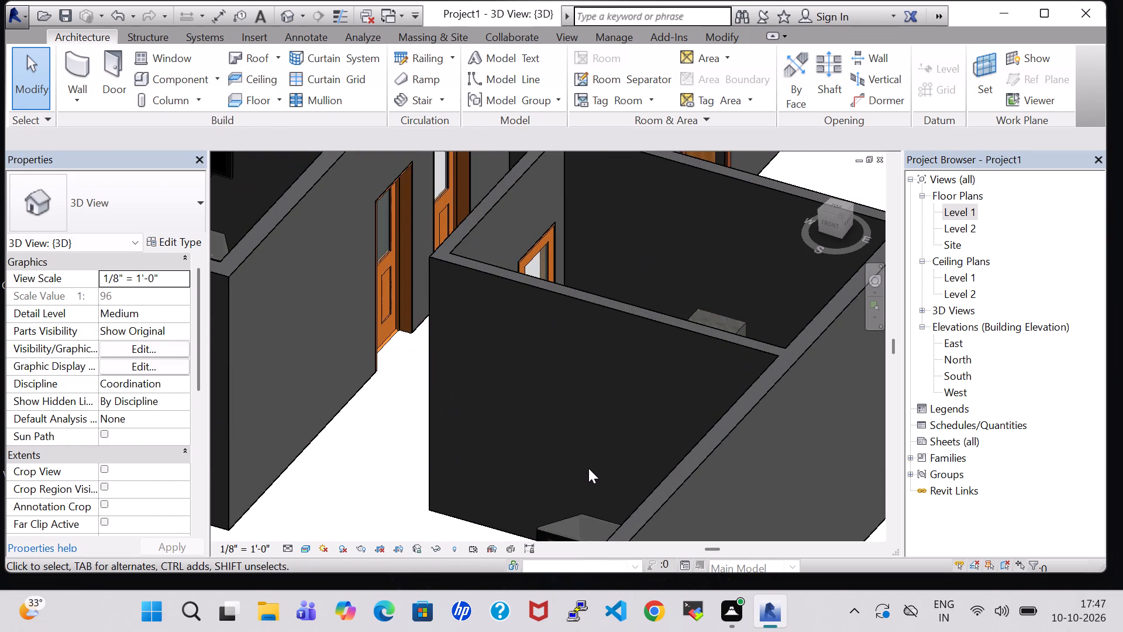
left_click(592, 464)
scroll(588, 462, "up", 7)
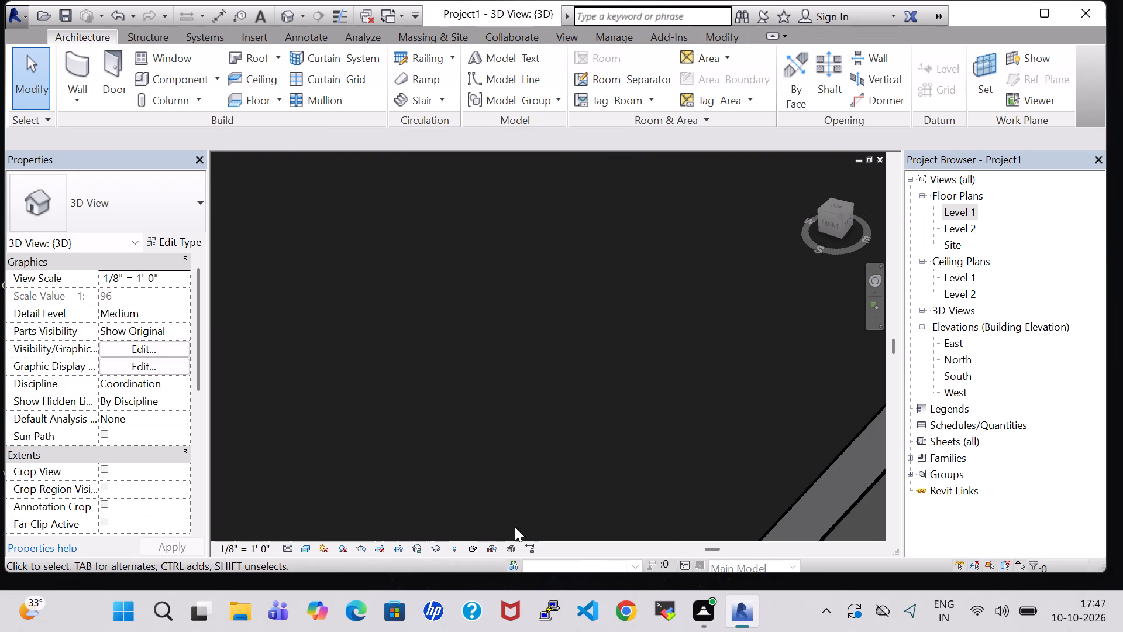
scroll(558, 496, "up", 12)
left_click(590, 458)
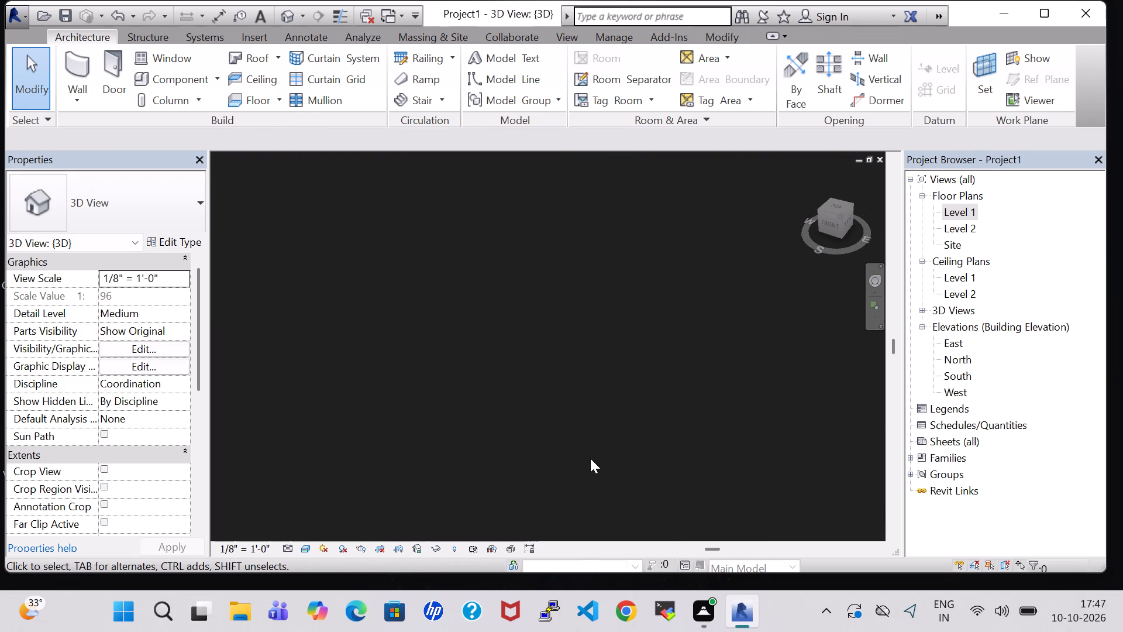
scroll(601, 461, "down", 8)
scroll(652, 375, "down", 7)
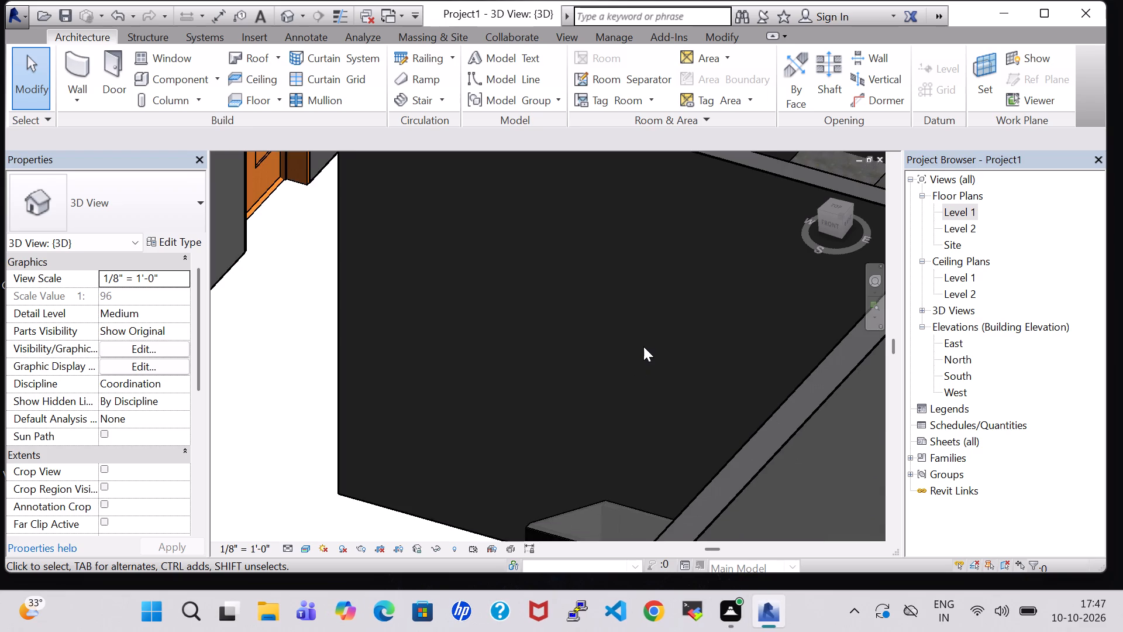
scroll(643, 338, "down", 3)
middle_click_drag(647, 335, 631, 382, "shift")
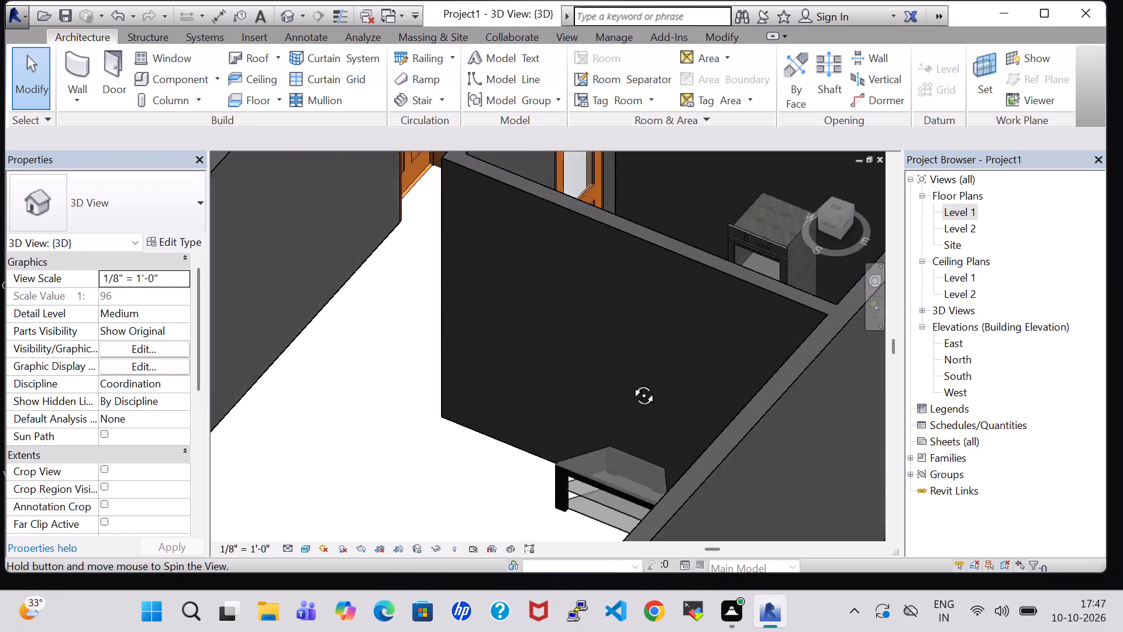
middle_click_drag(631, 382, 515, 432, "shift")
middle_click_drag(780, 197, 747, 234, "shift")
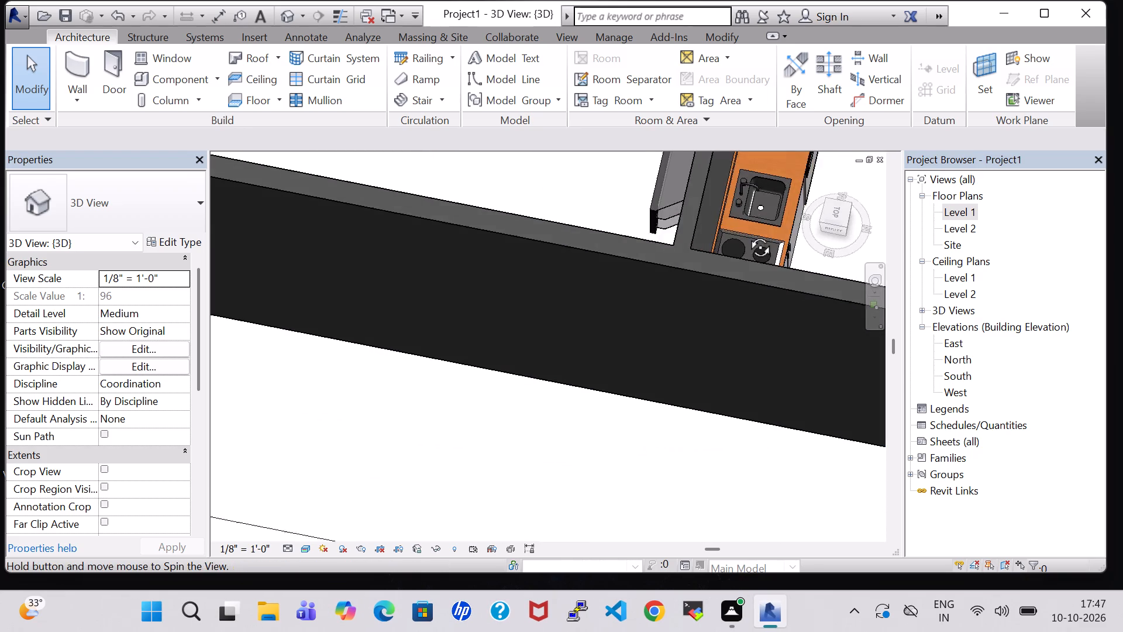
middle_click_drag(747, 234, 746, 236, "shift")
scroll(746, 236, "up", 1, "shift")
middle_click_drag(481, 162, 623, 166, "shift")
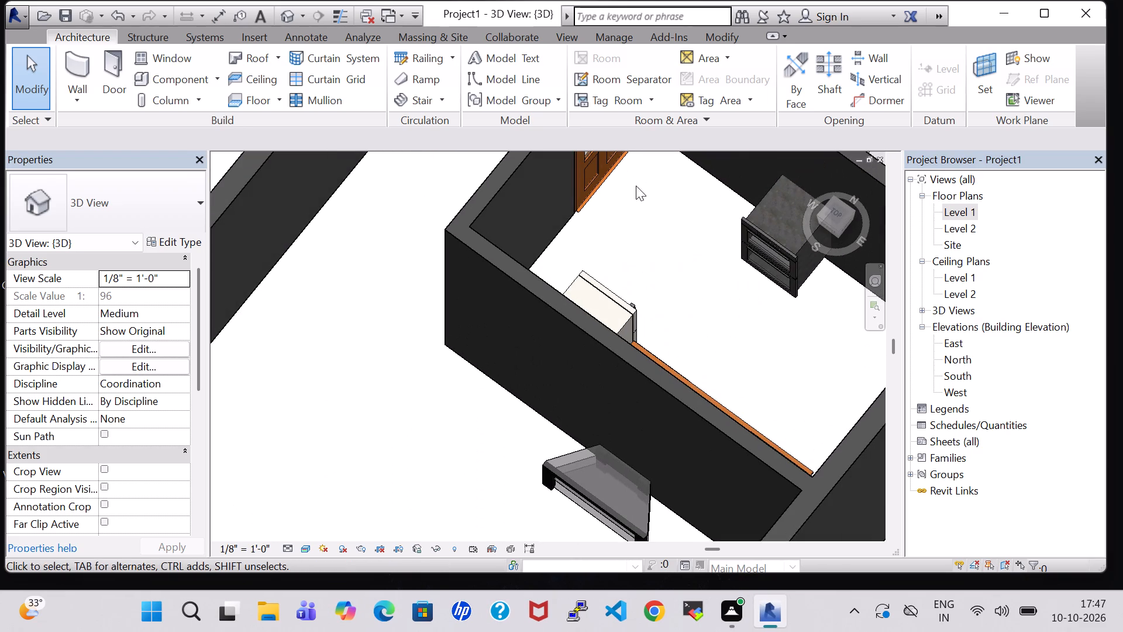
middle_click_drag(716, 303, 769, 219, "shift")
scroll(716, 303, "up", 1, "shift")
scroll(769, 221, "down", 3)
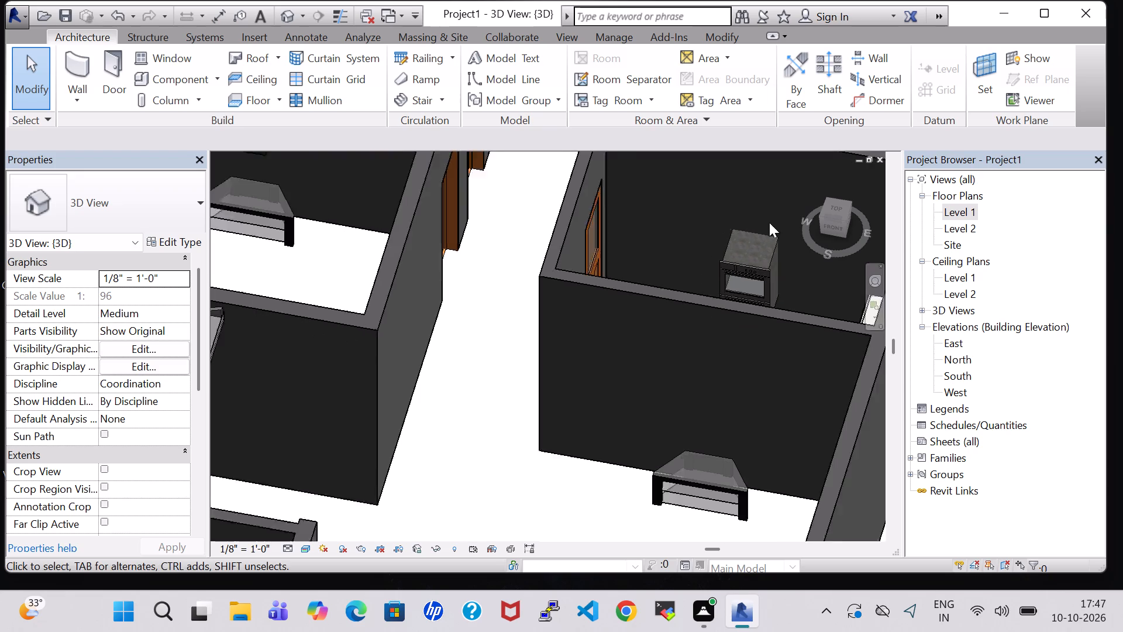
scroll(769, 222, "down", 1)
middle_click_drag(776, 231, 685, 329, "shift")
scroll(664, 318, "down", 1)
middle_click_drag(602, 329, 773, 233)
middle_click_drag(688, 294, 792, 212, "shift")
middle_click_drag(779, 314, 580, 366)
middle_click_drag(612, 396, 629, 366, "shift")
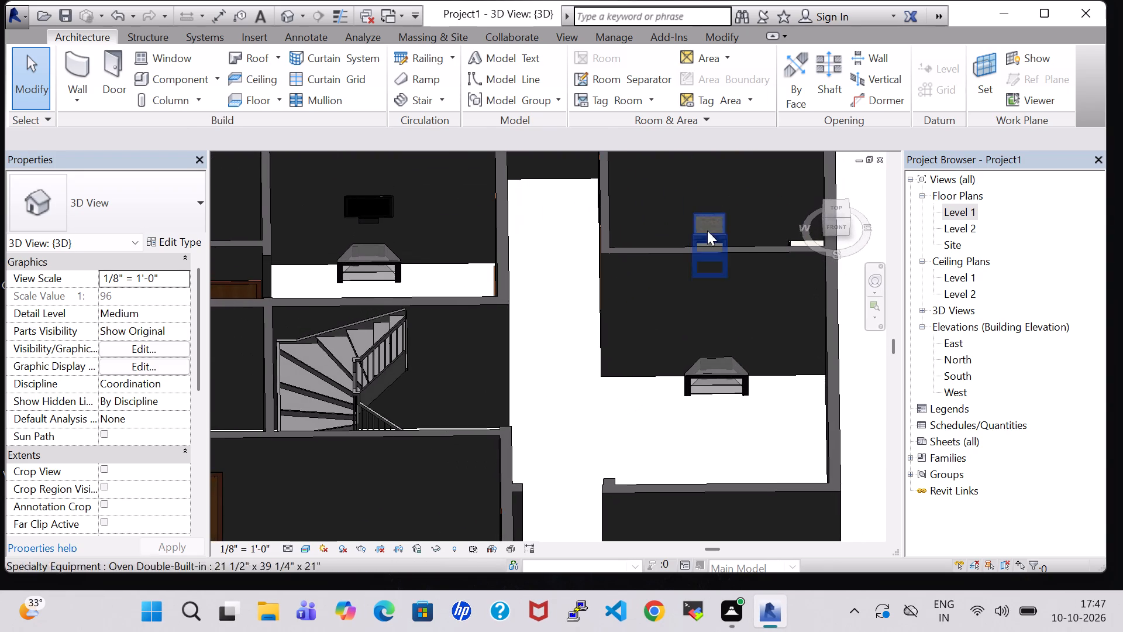
Copy the 32" flat-screen TV above the stand in the bedroom behind the kitchen to the clipboard.
middle_click_drag(740, 198, 688, 430)
left_click(653, 234)
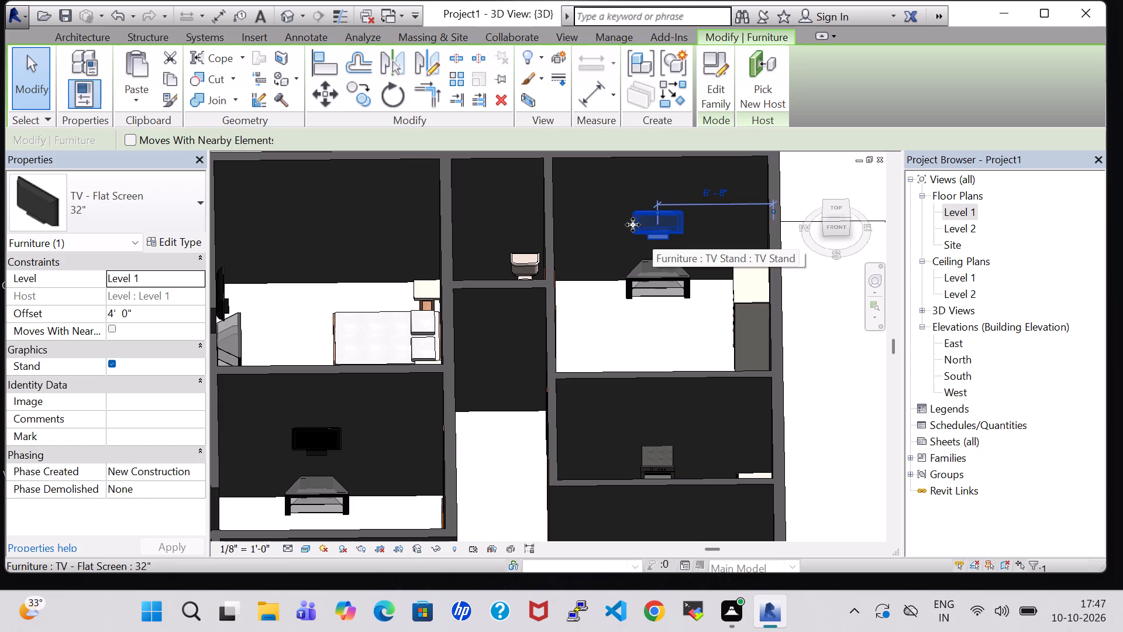
left_click(164, 80)
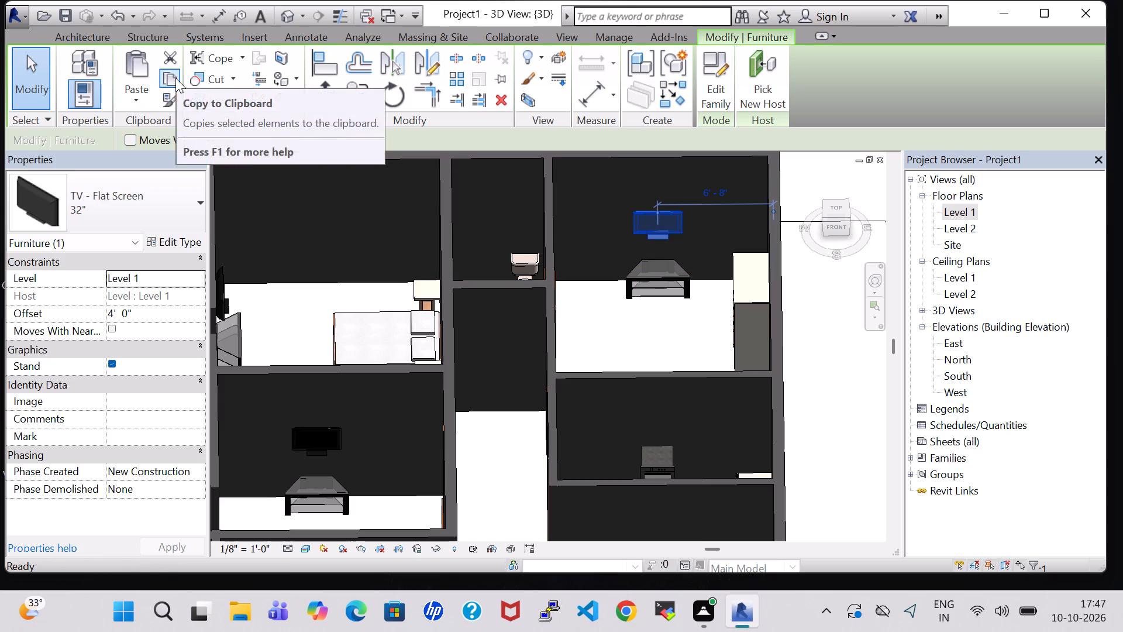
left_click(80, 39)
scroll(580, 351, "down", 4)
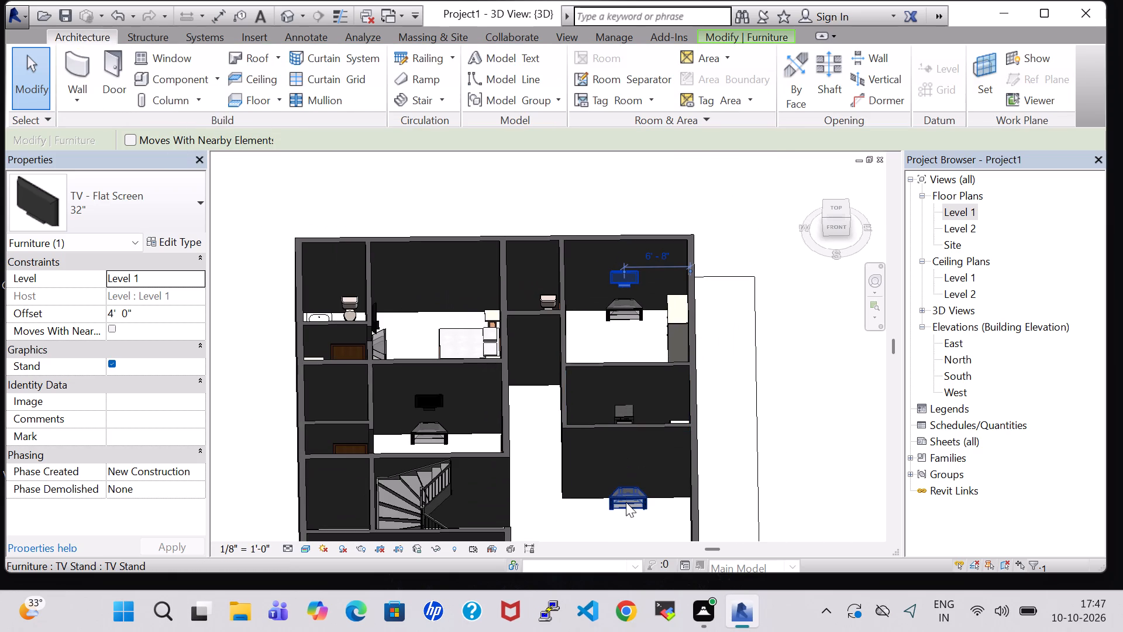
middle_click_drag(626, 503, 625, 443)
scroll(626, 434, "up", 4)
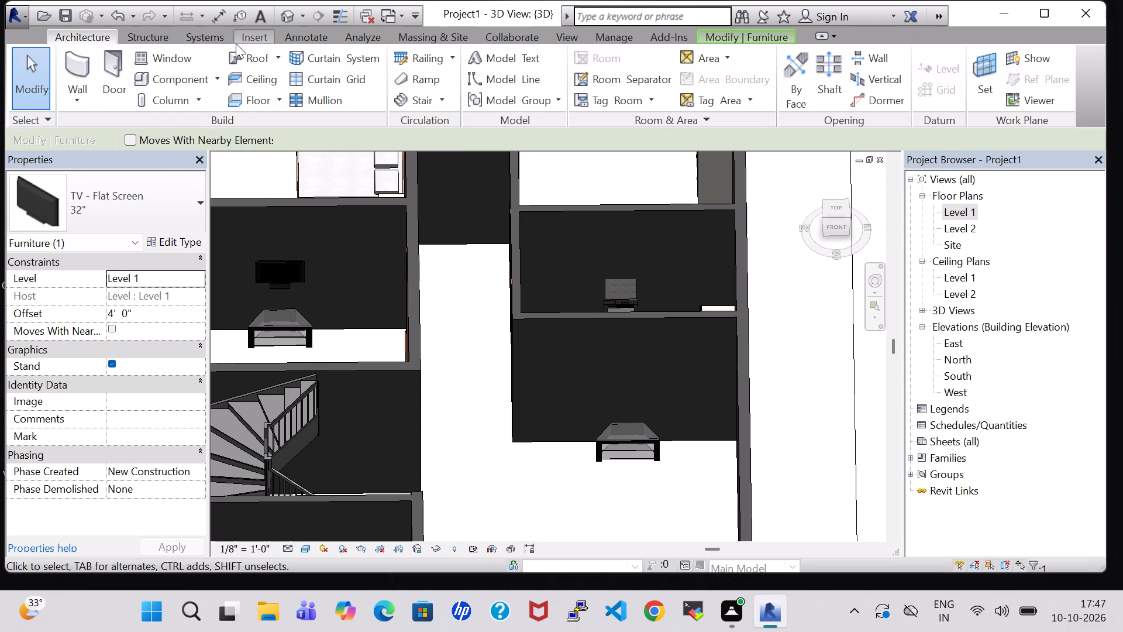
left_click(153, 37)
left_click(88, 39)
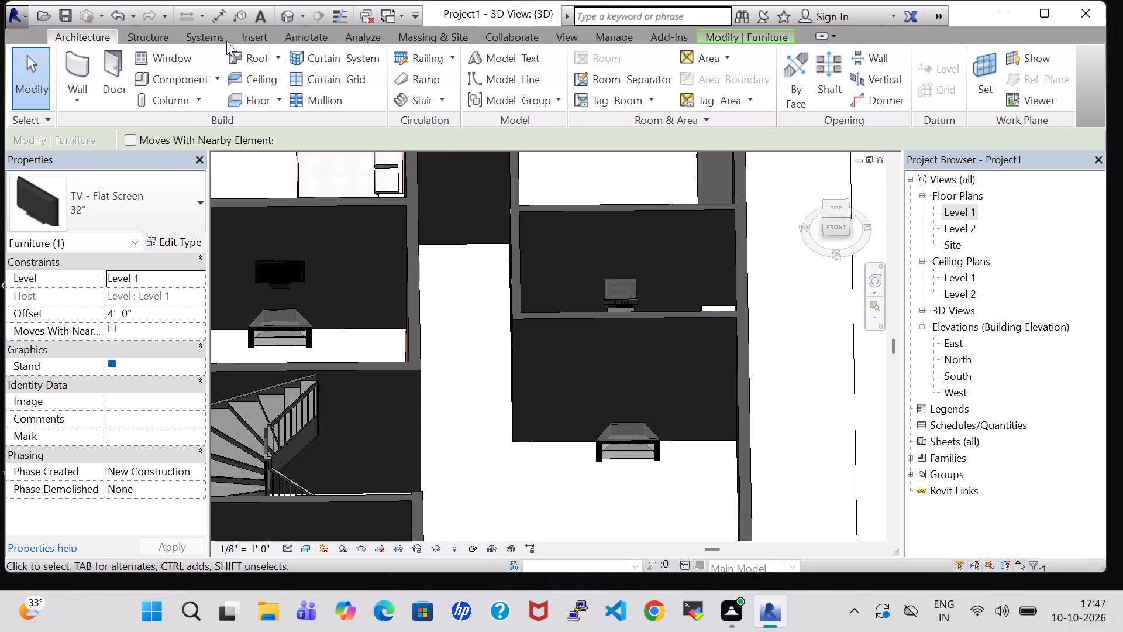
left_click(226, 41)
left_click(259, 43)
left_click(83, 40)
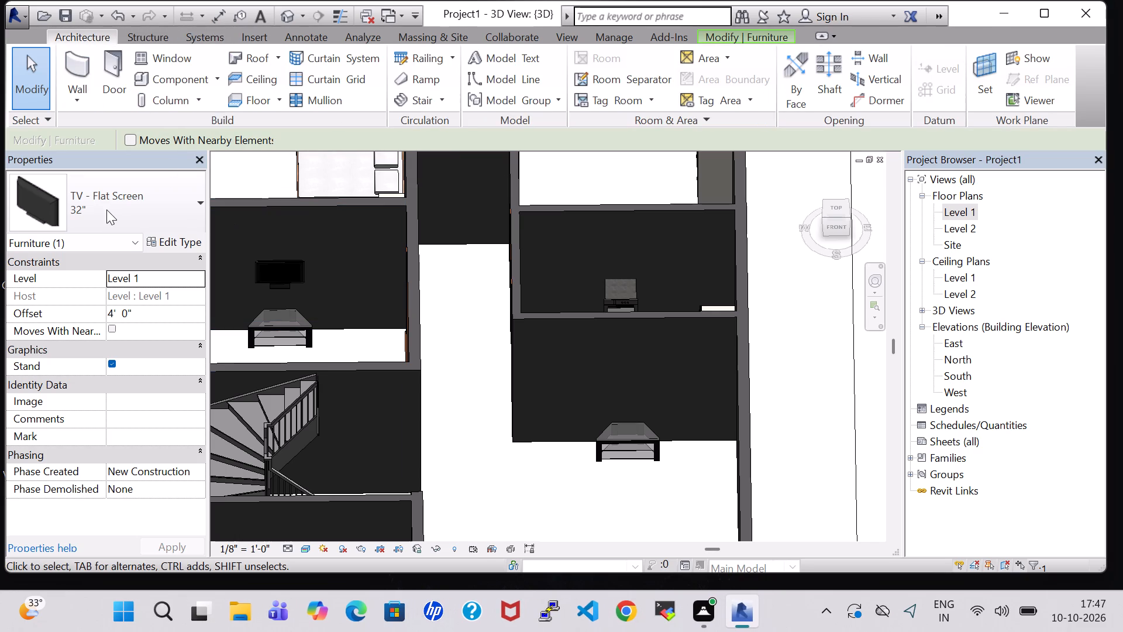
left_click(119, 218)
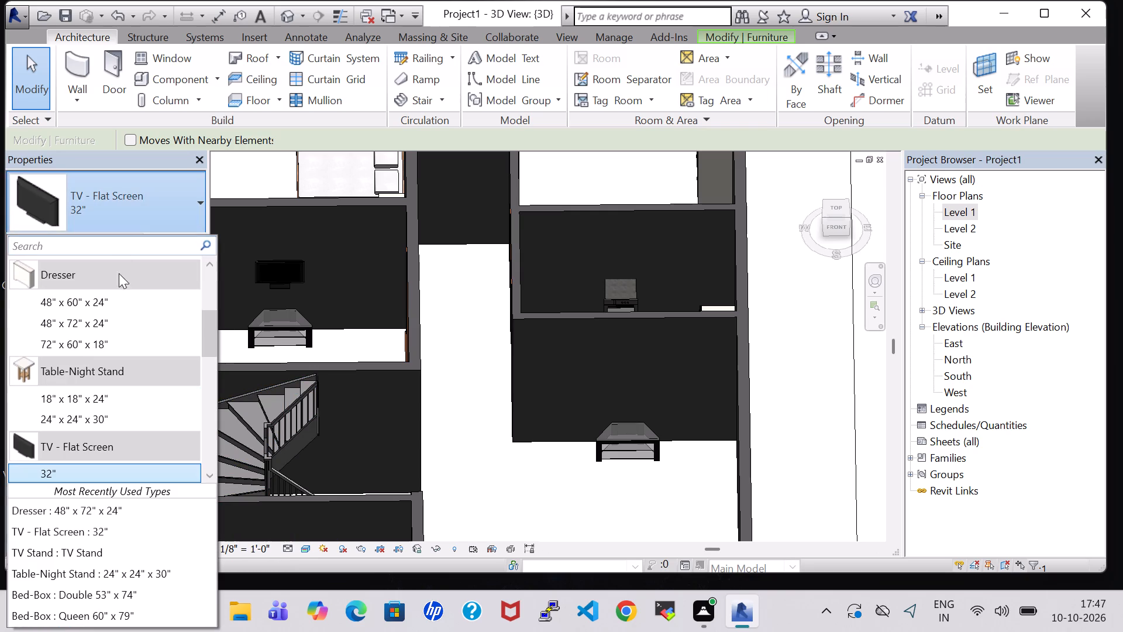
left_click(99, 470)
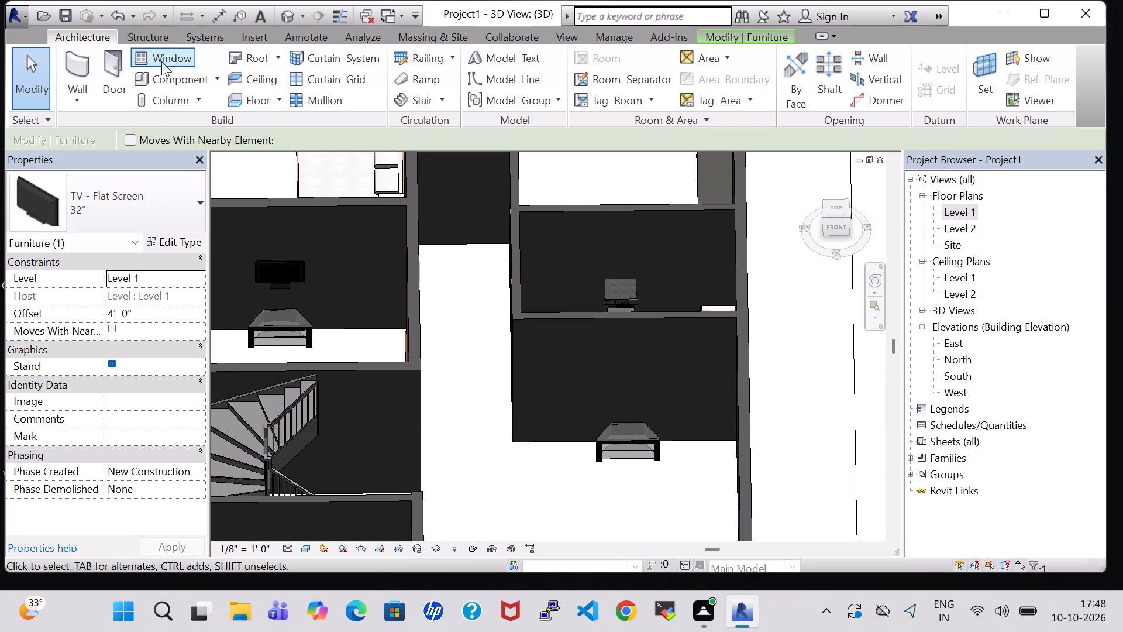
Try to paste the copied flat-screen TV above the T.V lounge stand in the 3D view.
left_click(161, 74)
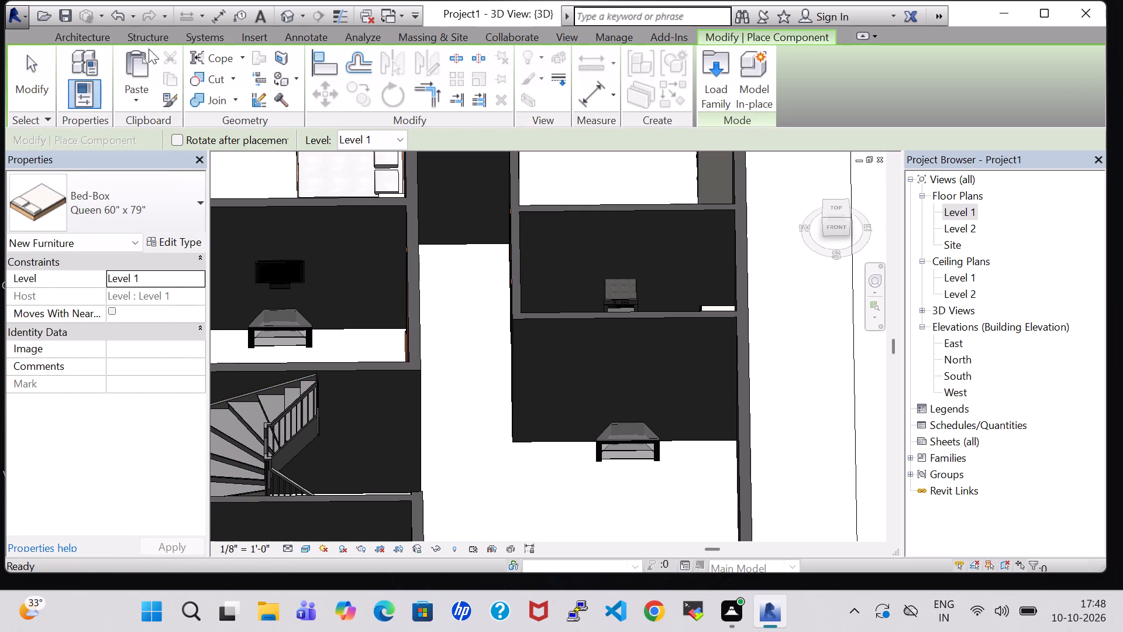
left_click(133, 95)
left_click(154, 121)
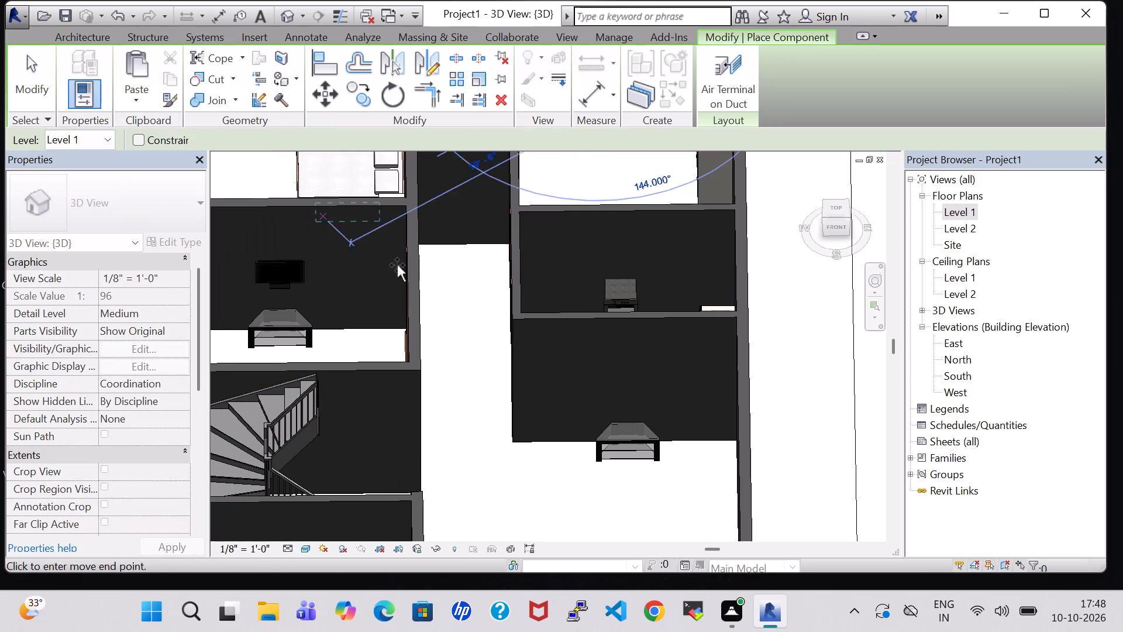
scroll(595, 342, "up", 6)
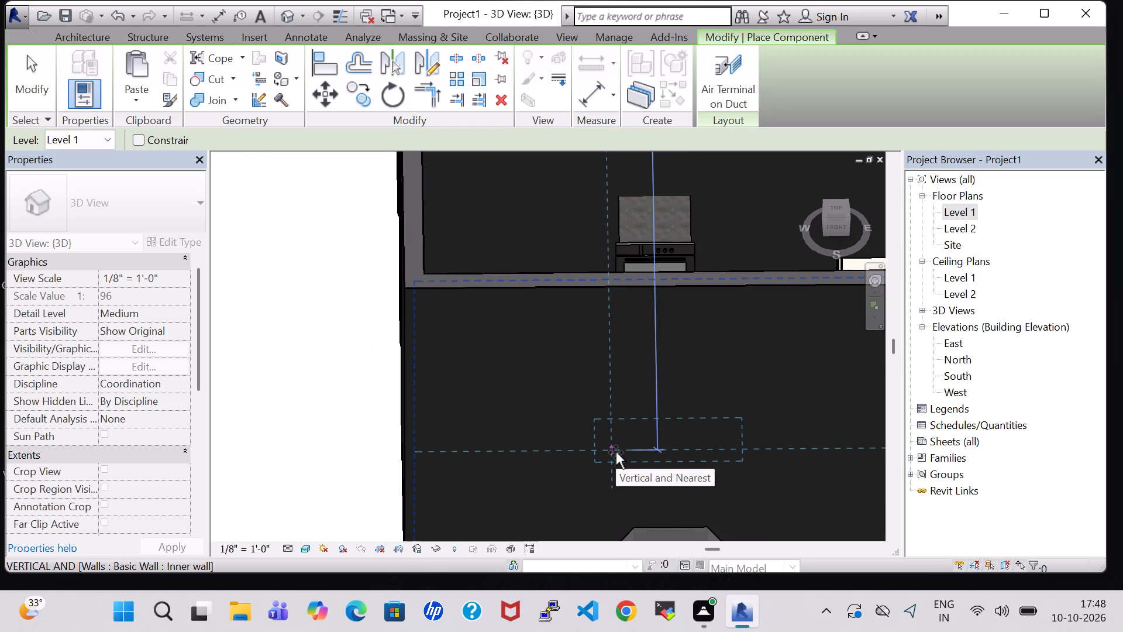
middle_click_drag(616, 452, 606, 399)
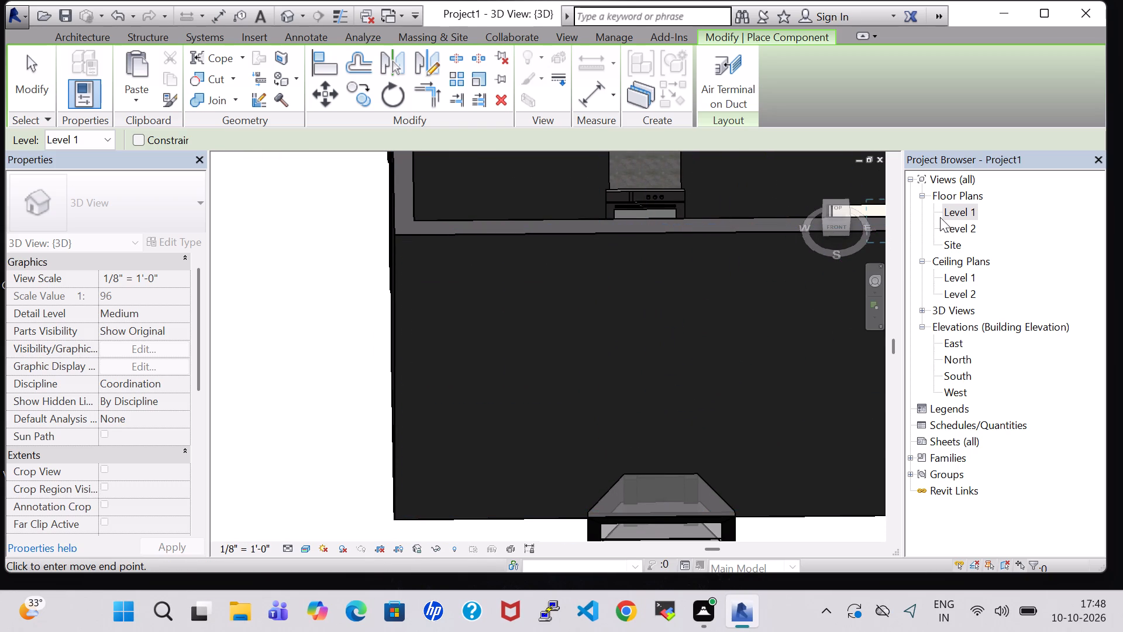
Paste the copied flat-screen TV on the Level 1 floor plan, centred on the back edge of the T.V lounge stand.
double_click(952, 212)
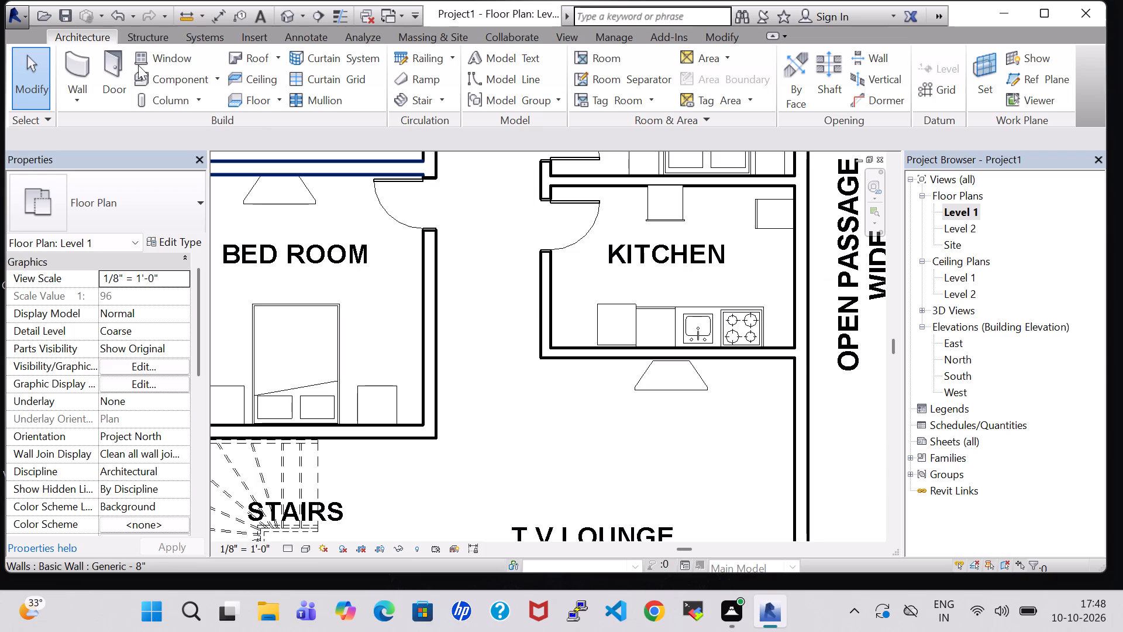
left_click(160, 75)
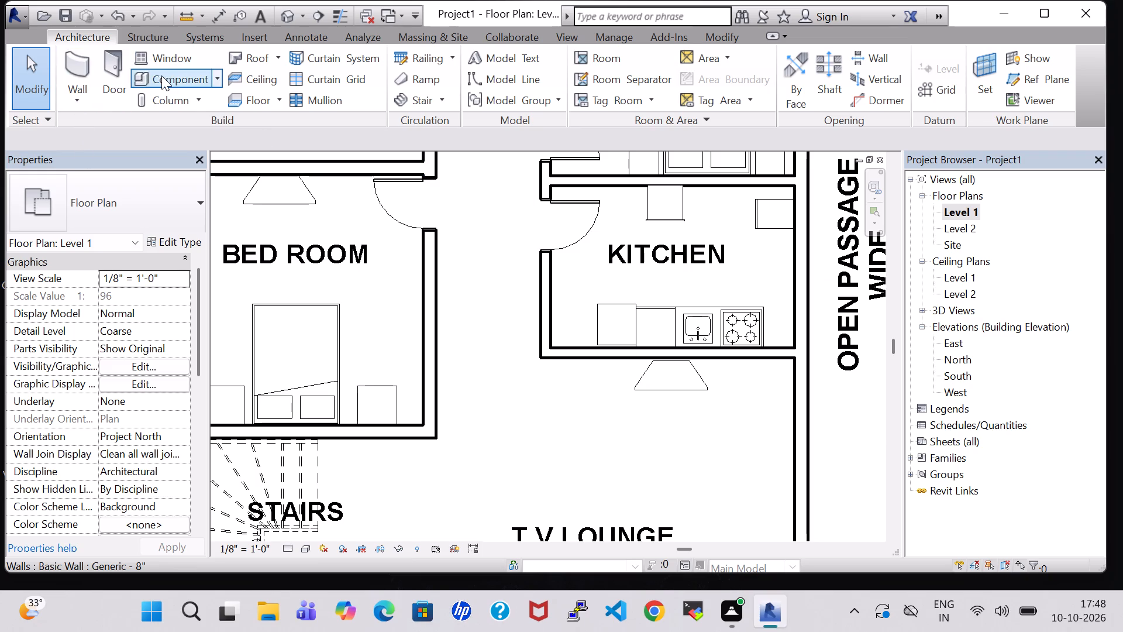
left_click(143, 93)
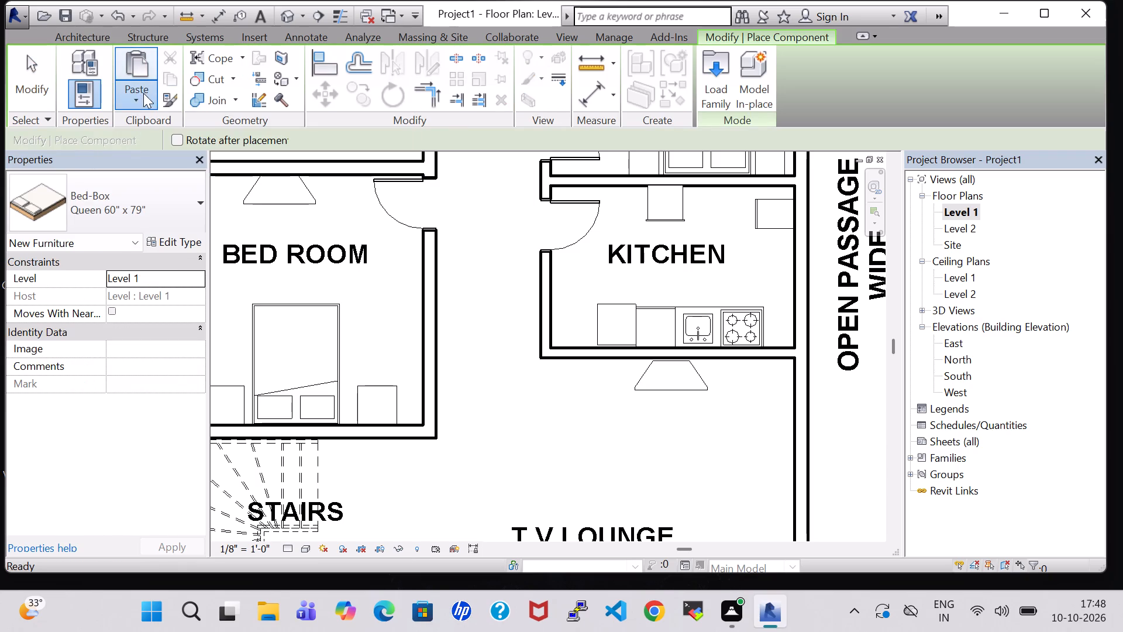
left_click(160, 122)
scroll(660, 364, "up", 5)
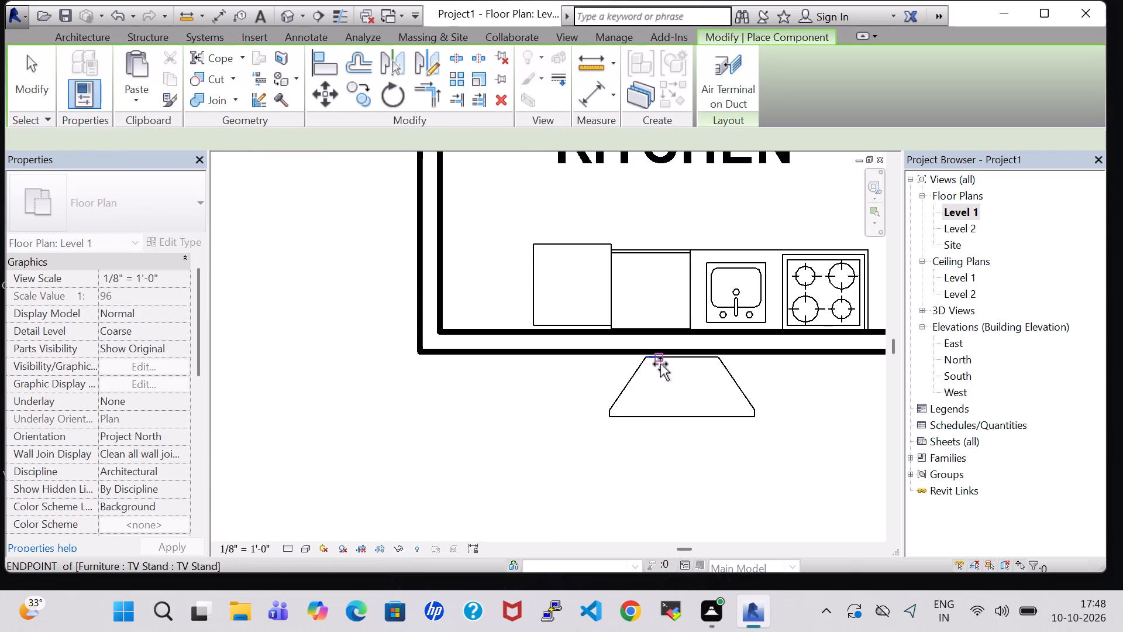
scroll(679, 360, "up", 6)
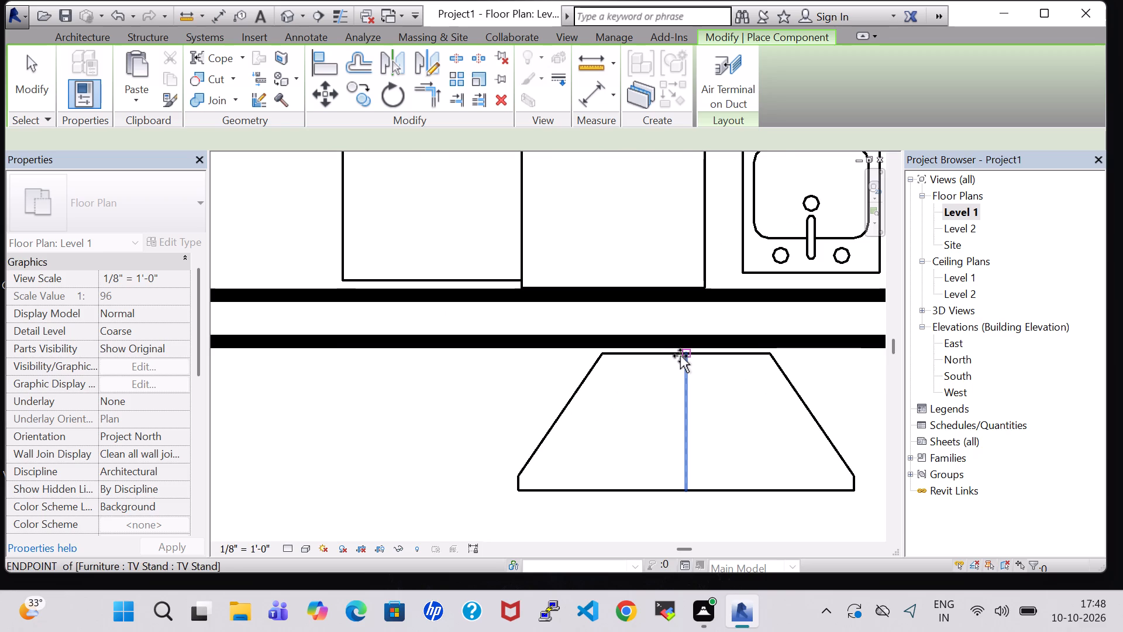
left_click(680, 356)
left_click(1094, 479)
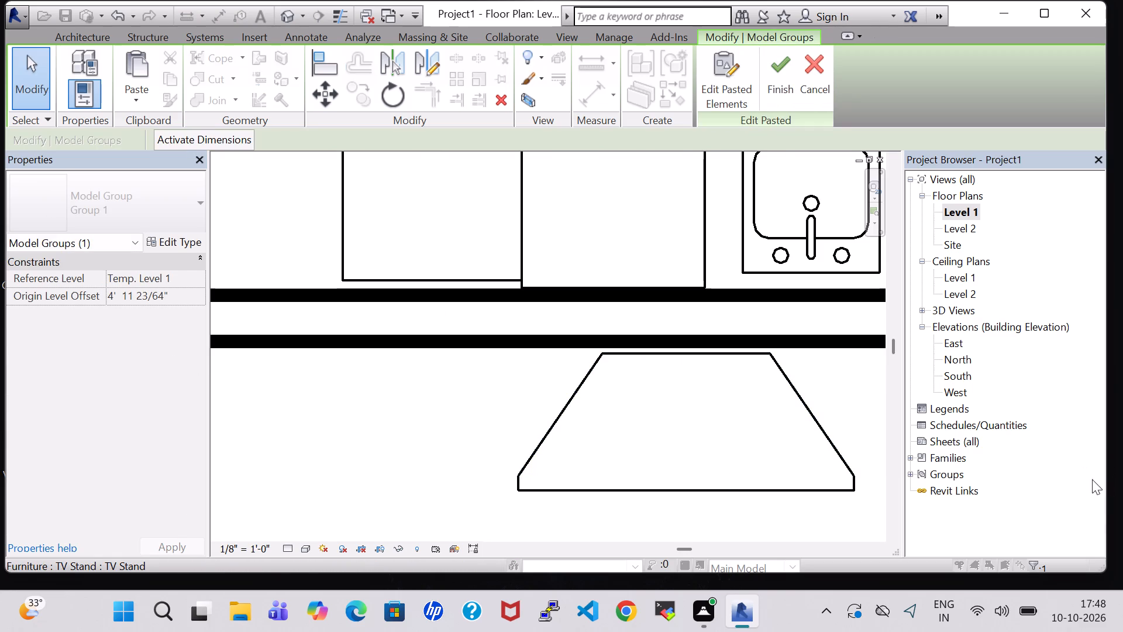
scroll(569, 438, "down", 2)
scroll(461, 417, "down", 3)
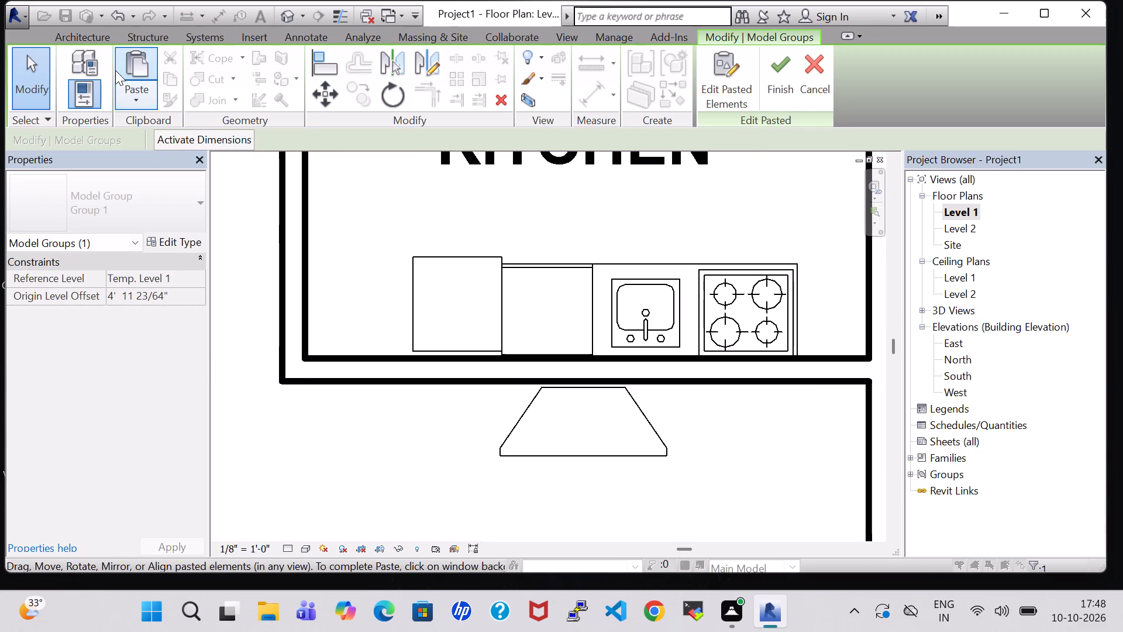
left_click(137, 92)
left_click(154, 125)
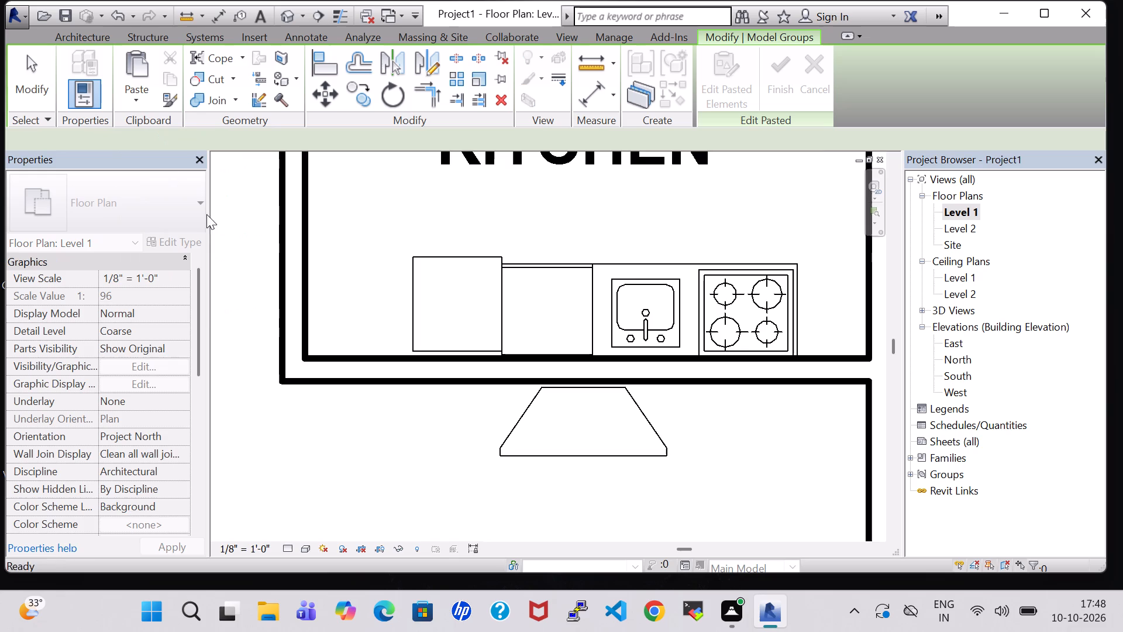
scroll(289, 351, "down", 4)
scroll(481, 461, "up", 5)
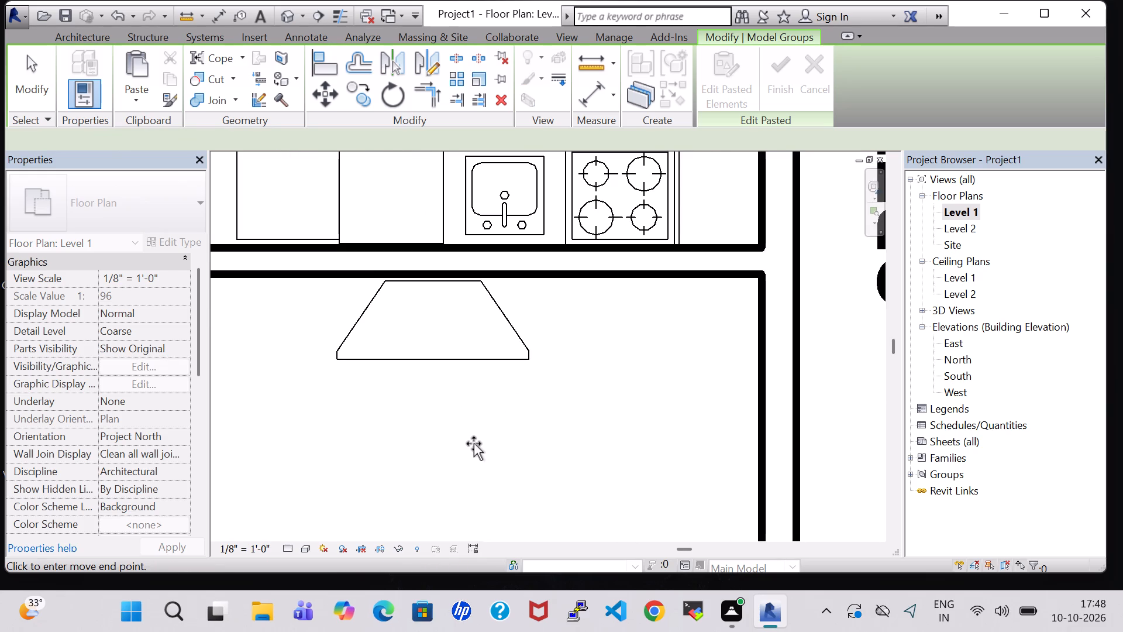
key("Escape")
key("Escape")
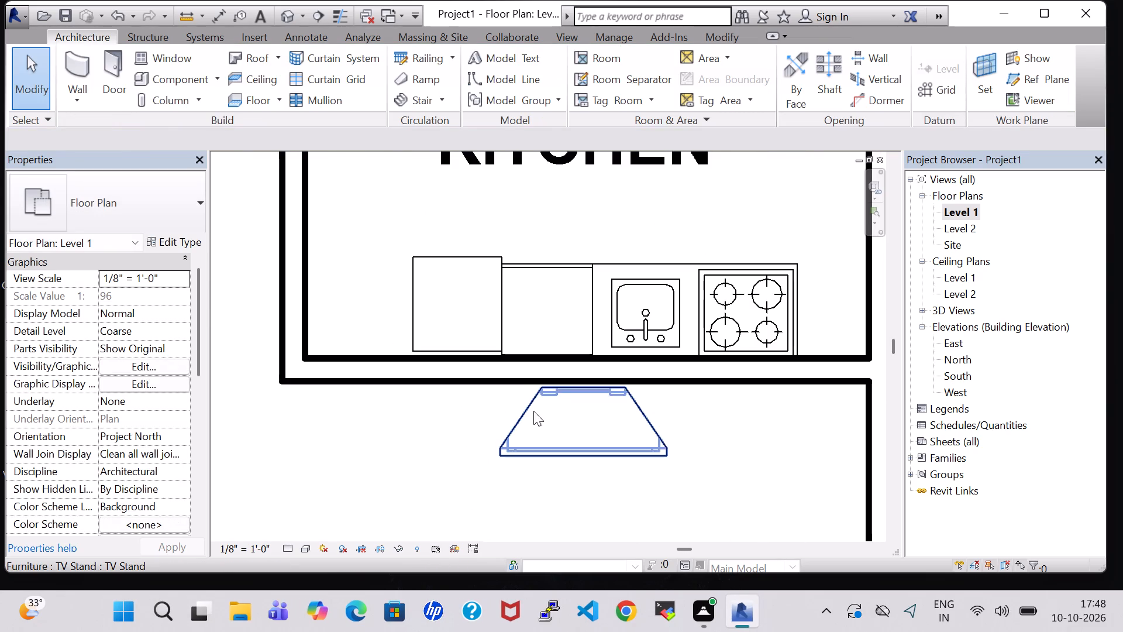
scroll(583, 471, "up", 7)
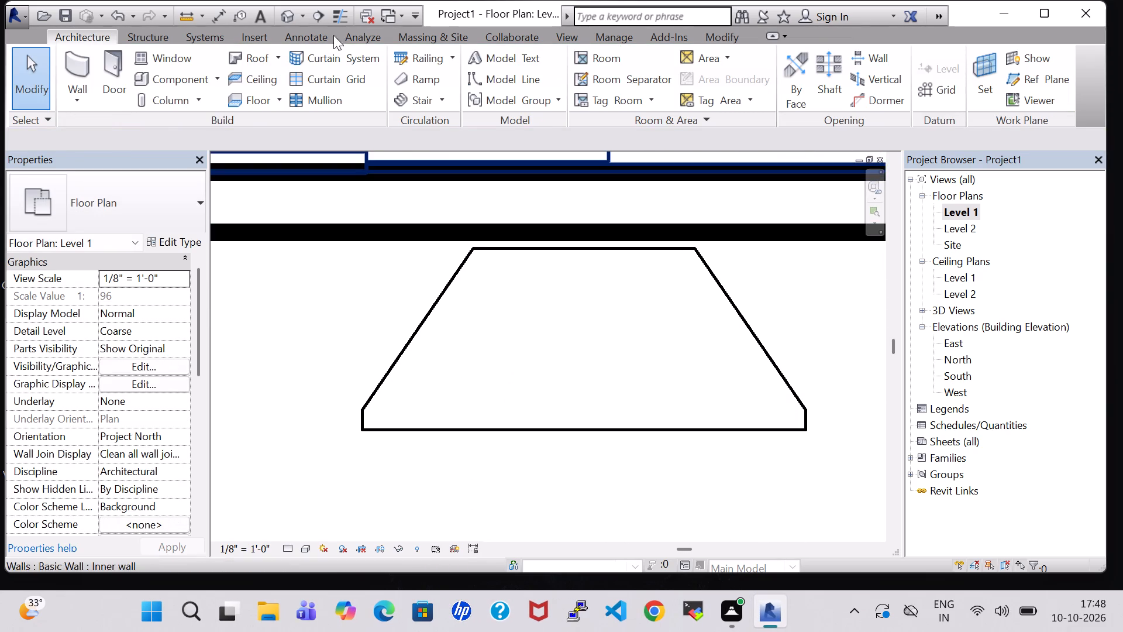
In the 3D view, nudge the pasted flat-screen TV out of the kitchen wall into the T.V lounge.
left_click(296, 15)
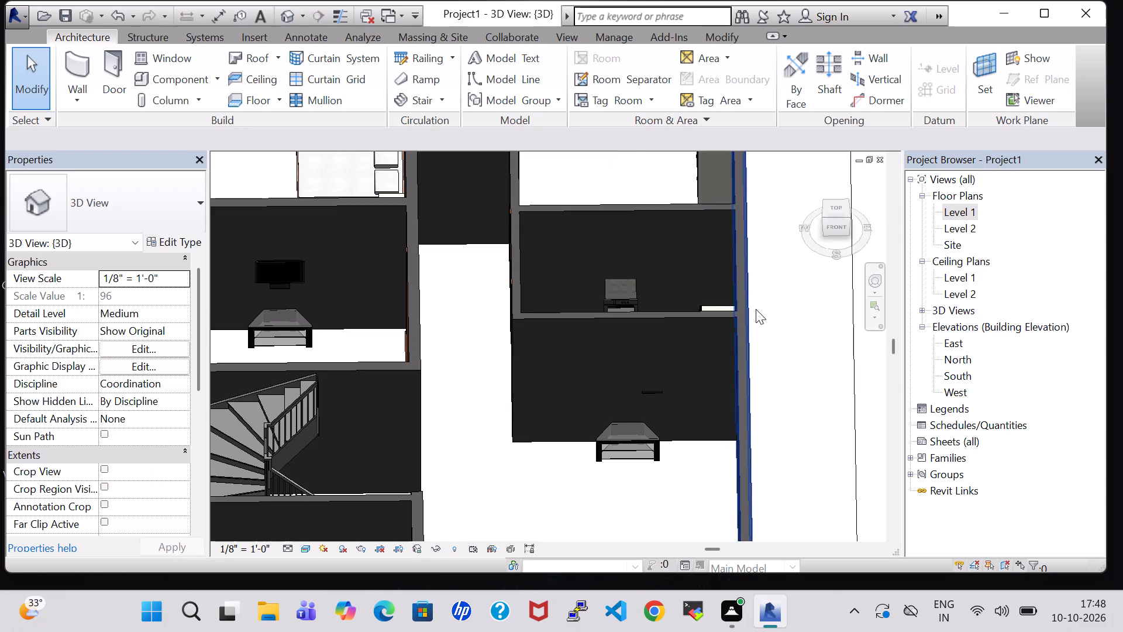
scroll(780, 384, "up", 10)
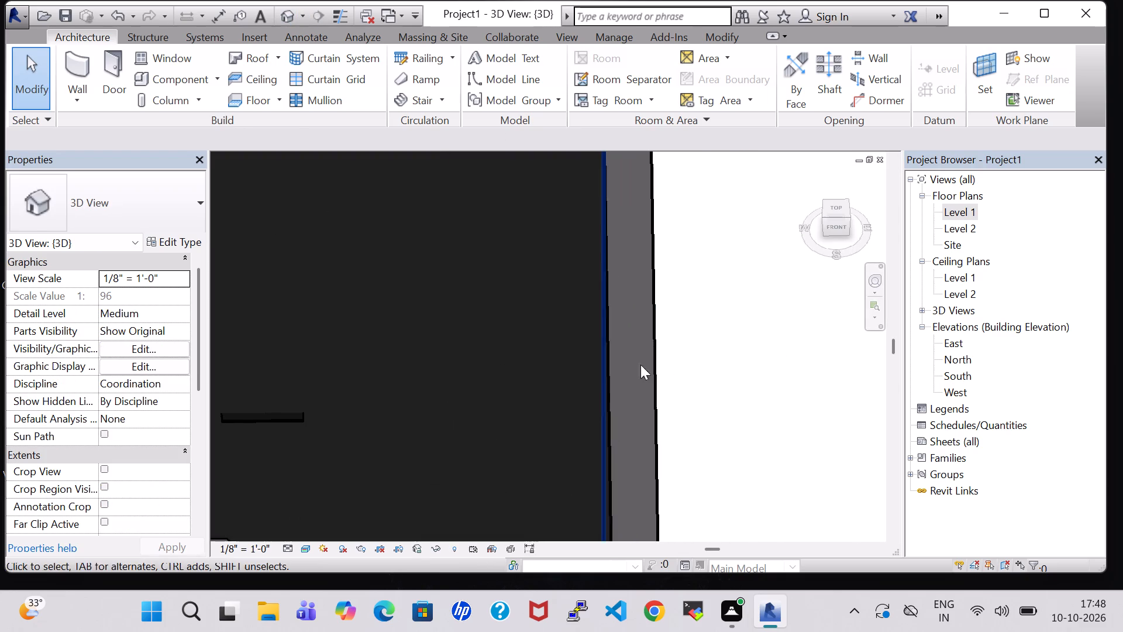
left_click(254, 425)
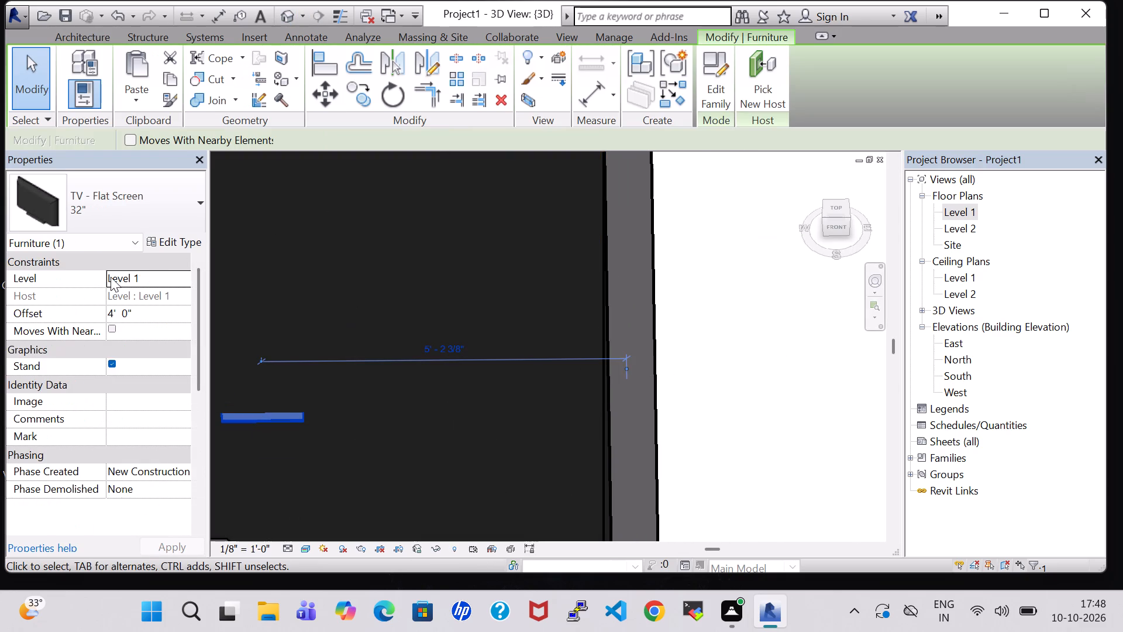
key("Down")
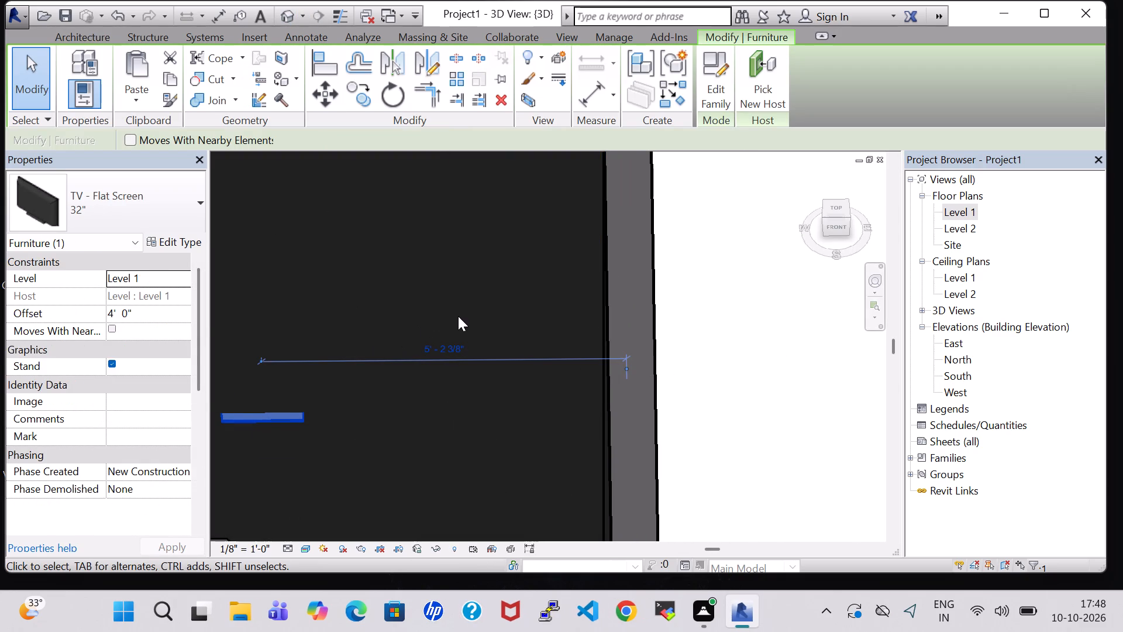
key("Down")
key("Down")
key("Down")
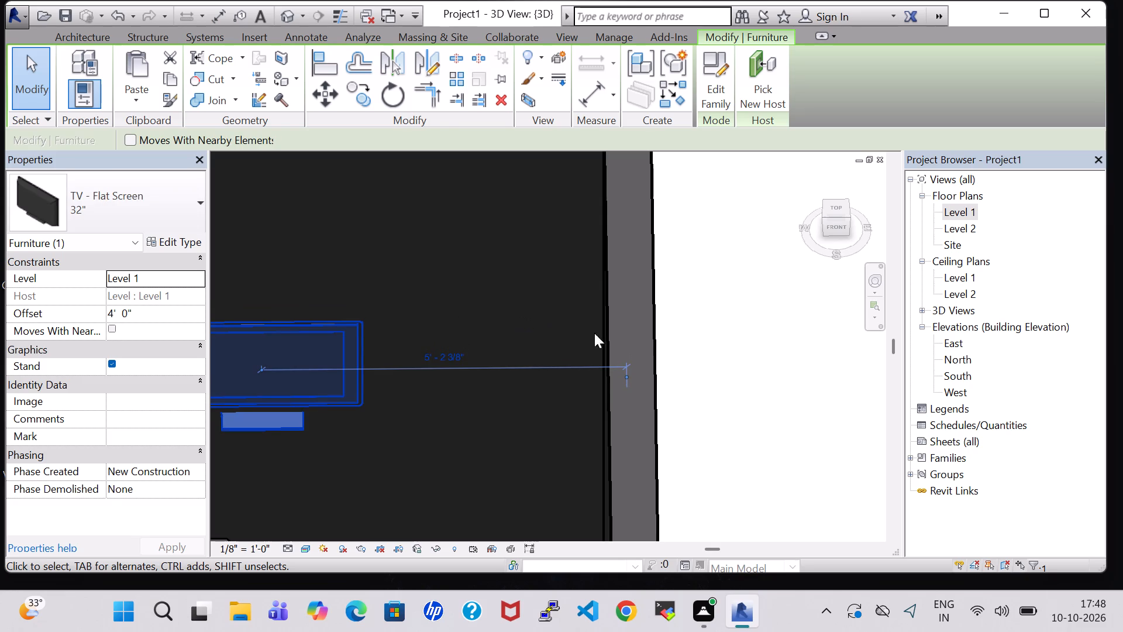
left_click(648, 339)
Nudge the T.V lounge flat-screen TV sideways, away from the outer wall, until it sits roughly centred above its stand.
scroll(812, 332, "down", 6)
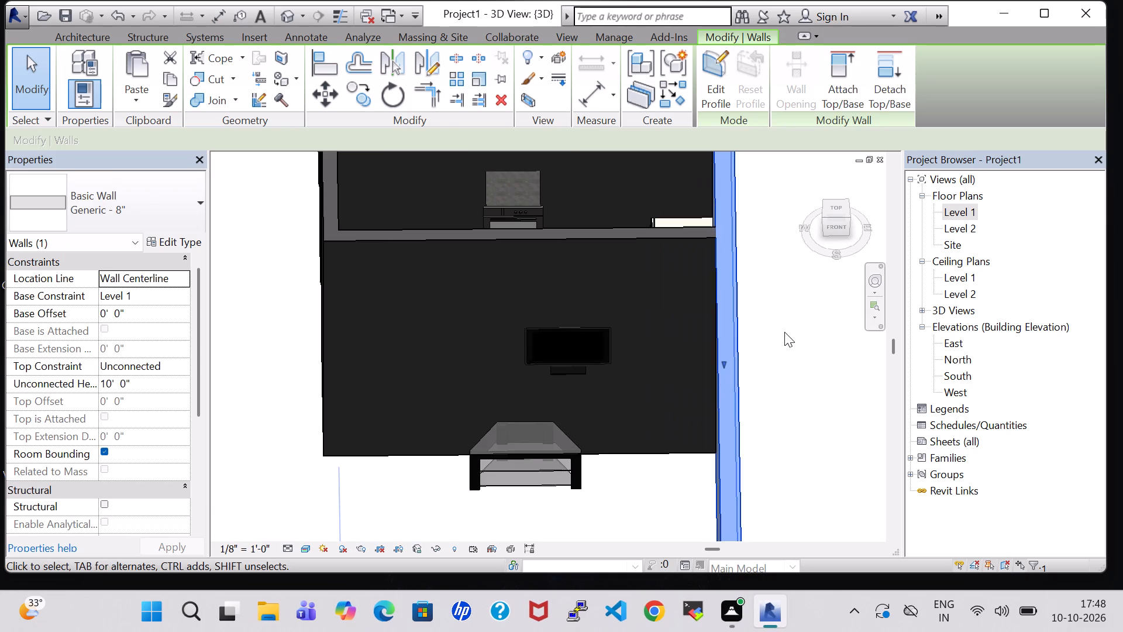
scroll(779, 364, "down", 3)
middle_click_drag(804, 388, 800, 343)
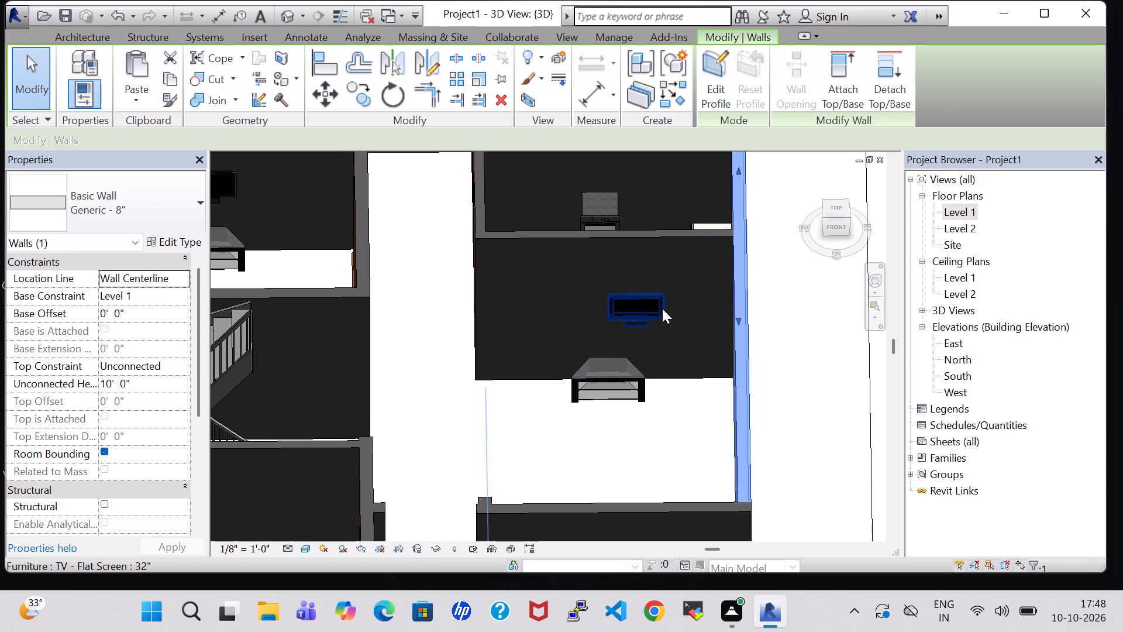
left_click(652, 308)
key("Left")
key("Left")
key("Left")
key("Left")
key("Left")
key("Left")
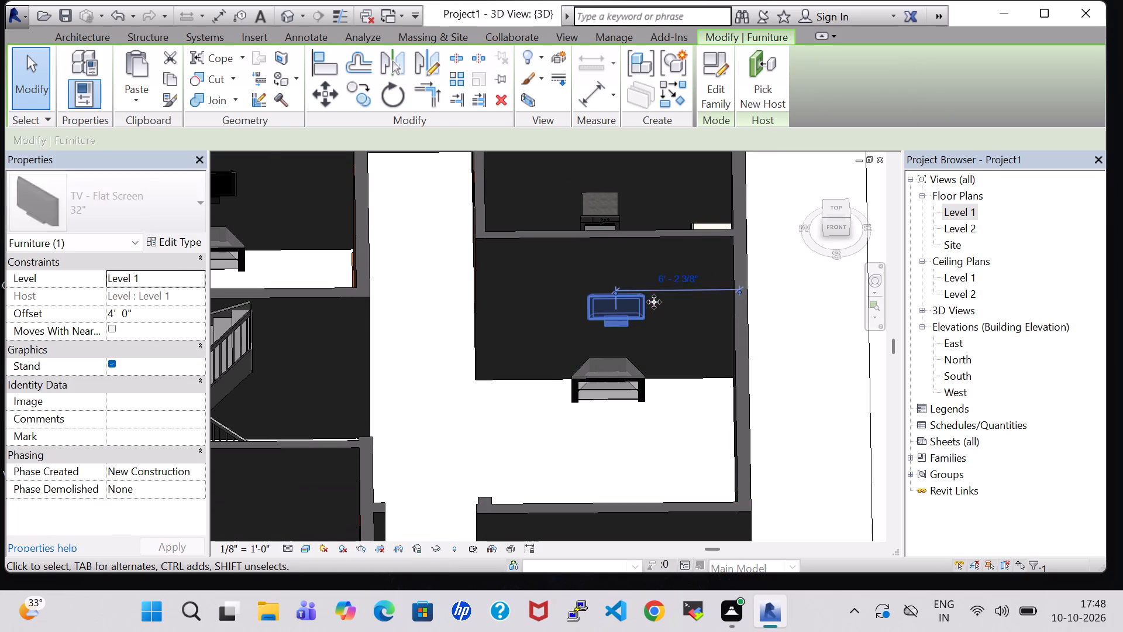
key("Left")
key("Left")
key("Left")
key("Left")
key("Left")
key("Right")
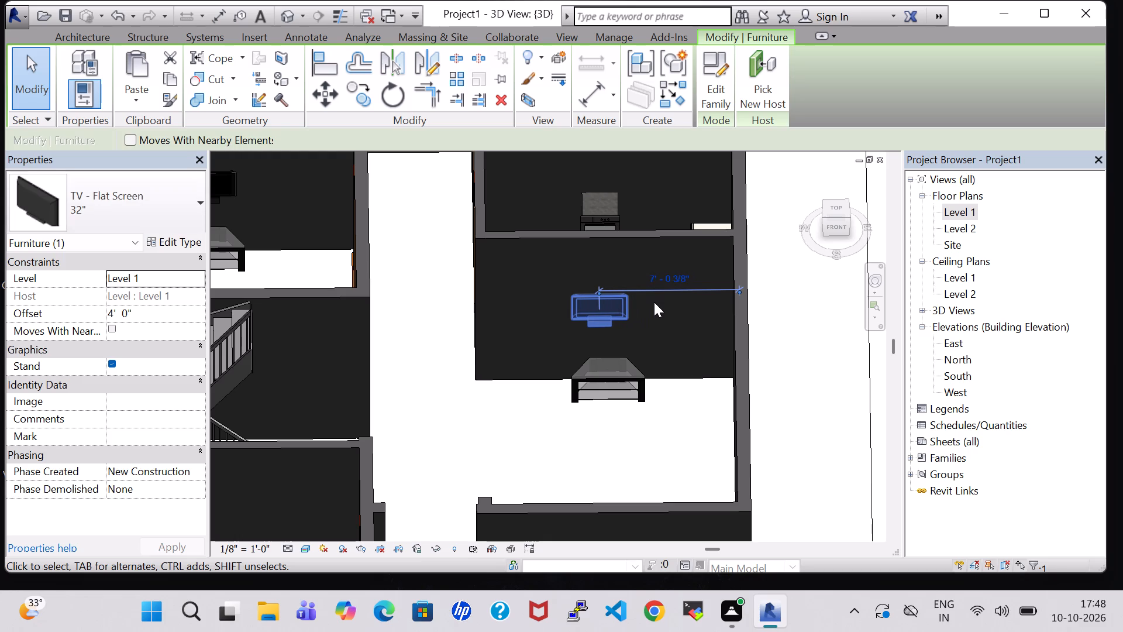
left_click(757, 327)
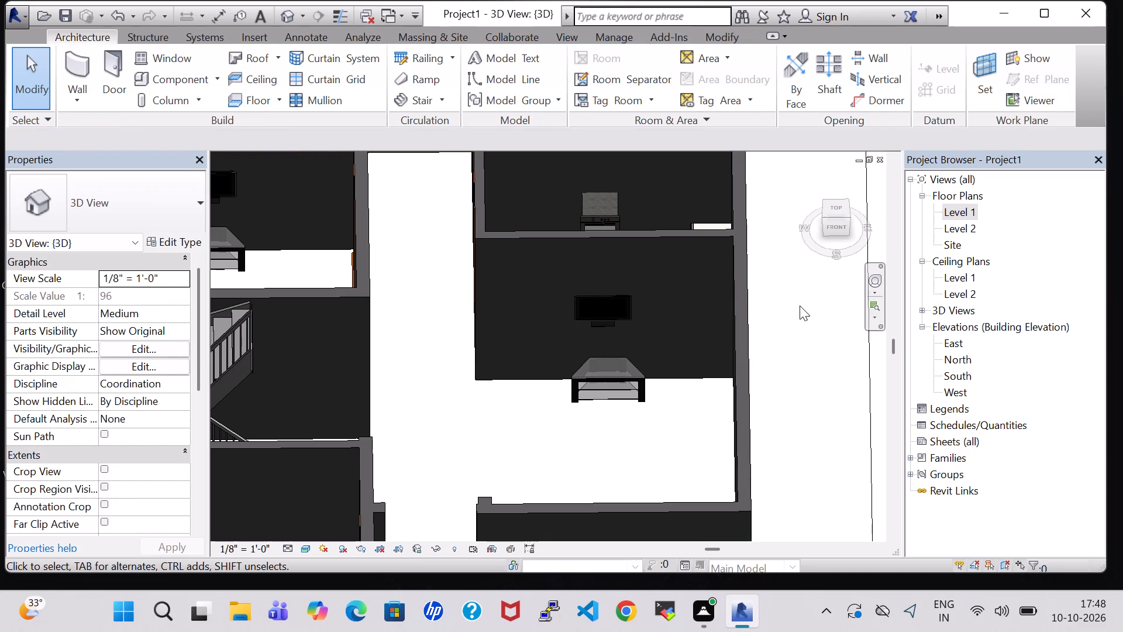
Examine the placed flat-screen TV and stand from several angles, and the whole furnished house in 3D.
middle_click_drag(800, 305, 722, 512, "shift")
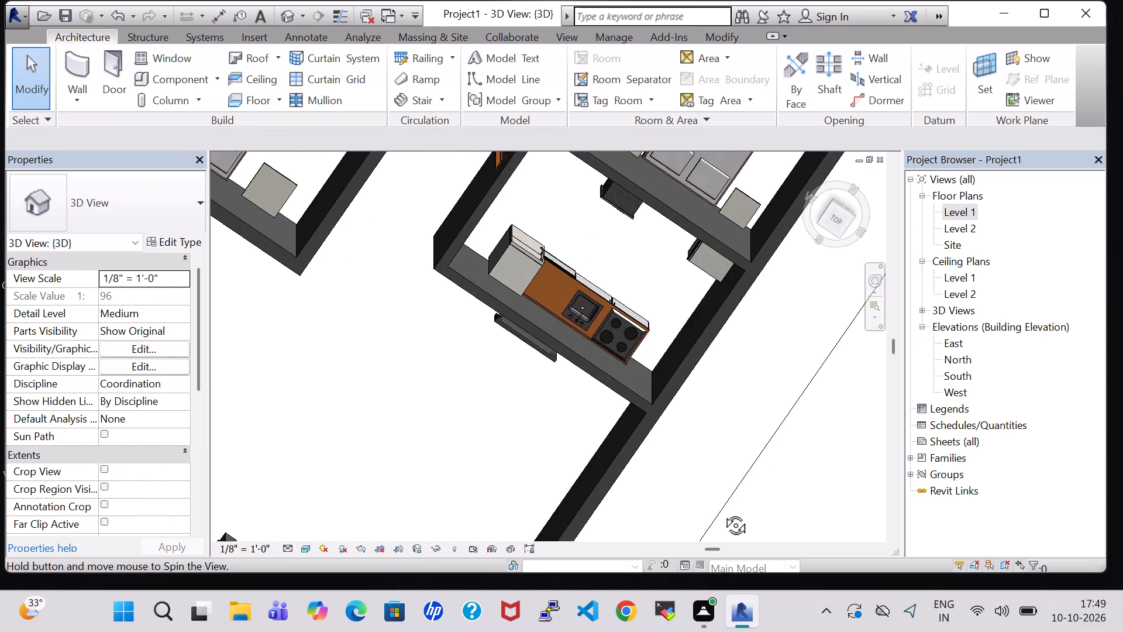
middle_click_drag(722, 512, 728, 470, "shift")
middle_click_drag(742, 342, 793, 160)
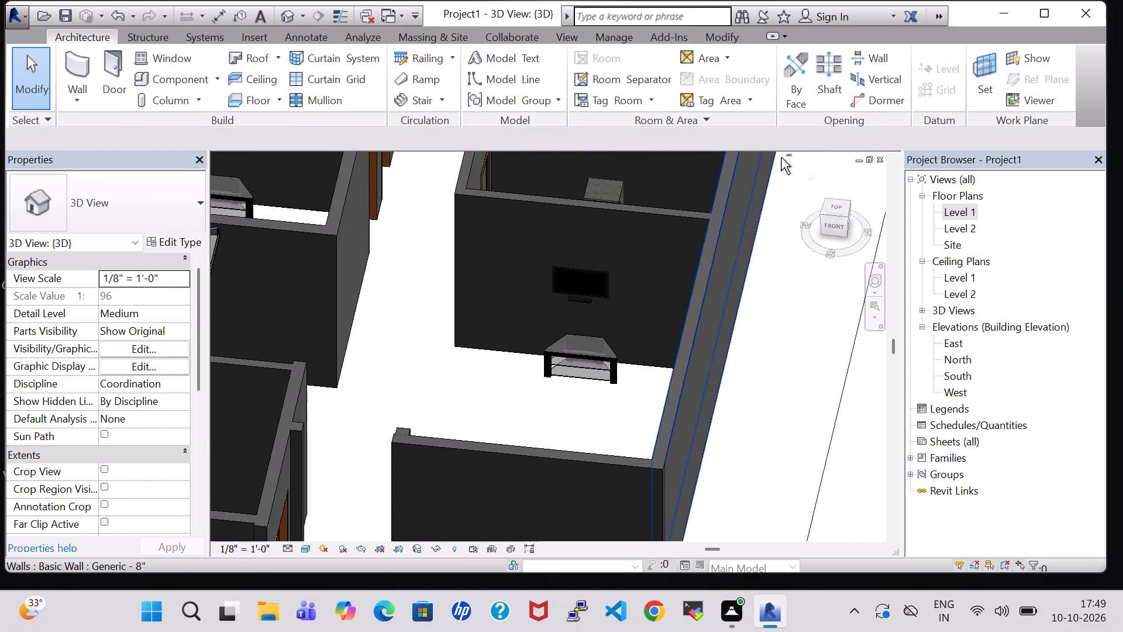
scroll(745, 248, "down", 3)
middle_click_drag(749, 248, 760, 365, "shift")
middle_click_drag(763, 355, 776, 284)
middle_click_drag(776, 285, 780, 193, "shift")
middle_click_drag(649, 282, 619, 382)
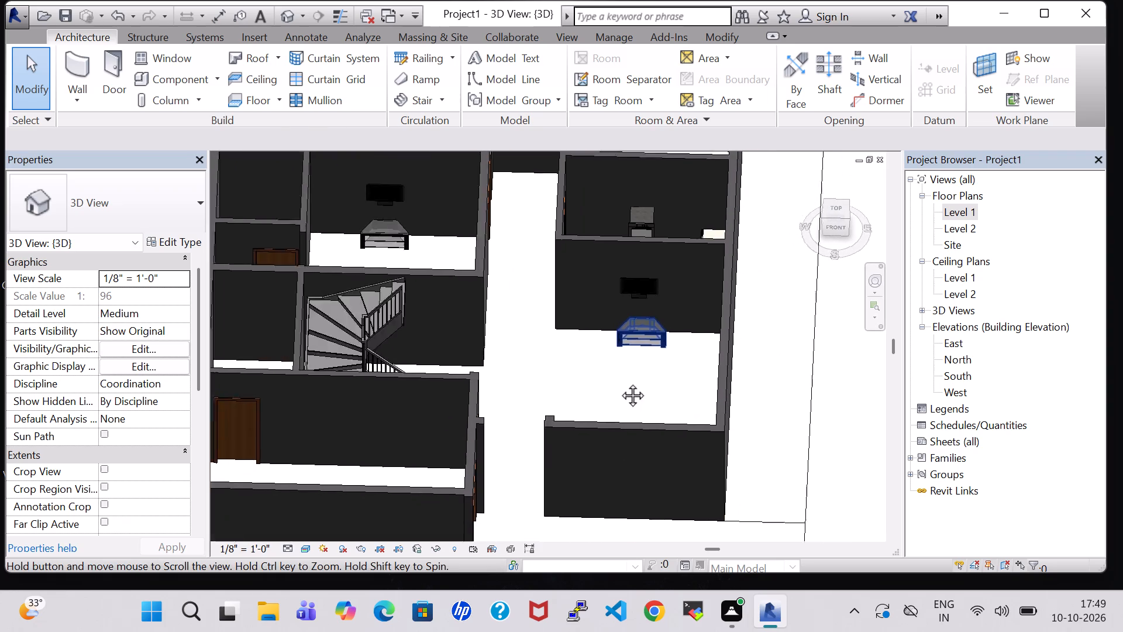
middle_click_drag(619, 382, 601, 521)
middle_click(601, 521)
middle_click(601, 521)
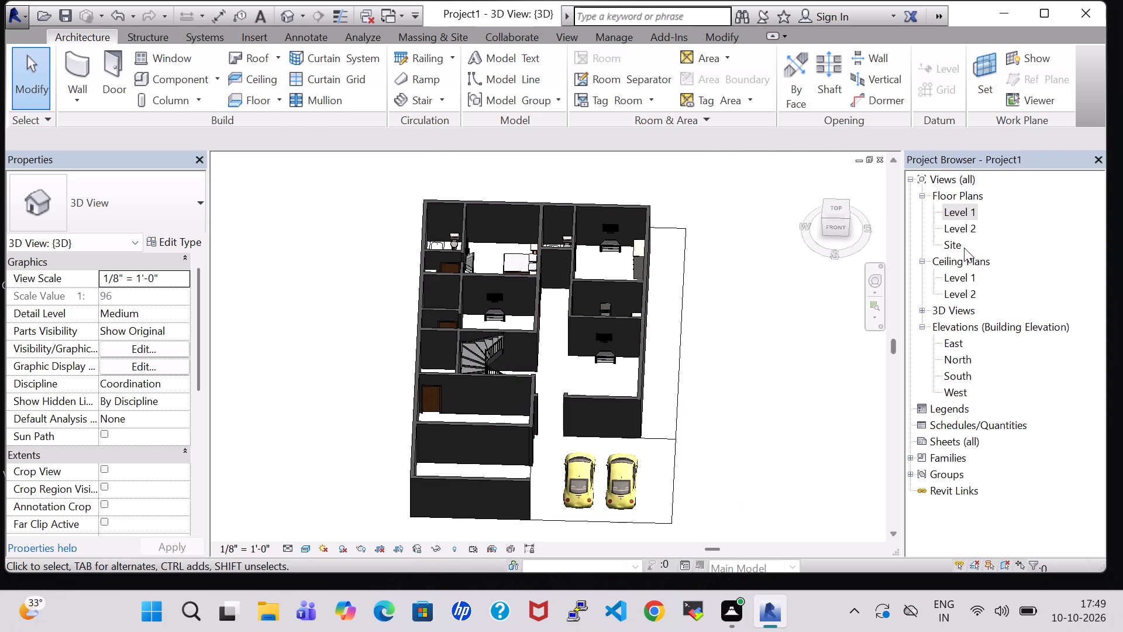
On the Level 1 floor plan, nudge the T.V lounge TV stand back against the kitchen wall.
double_click(963, 213)
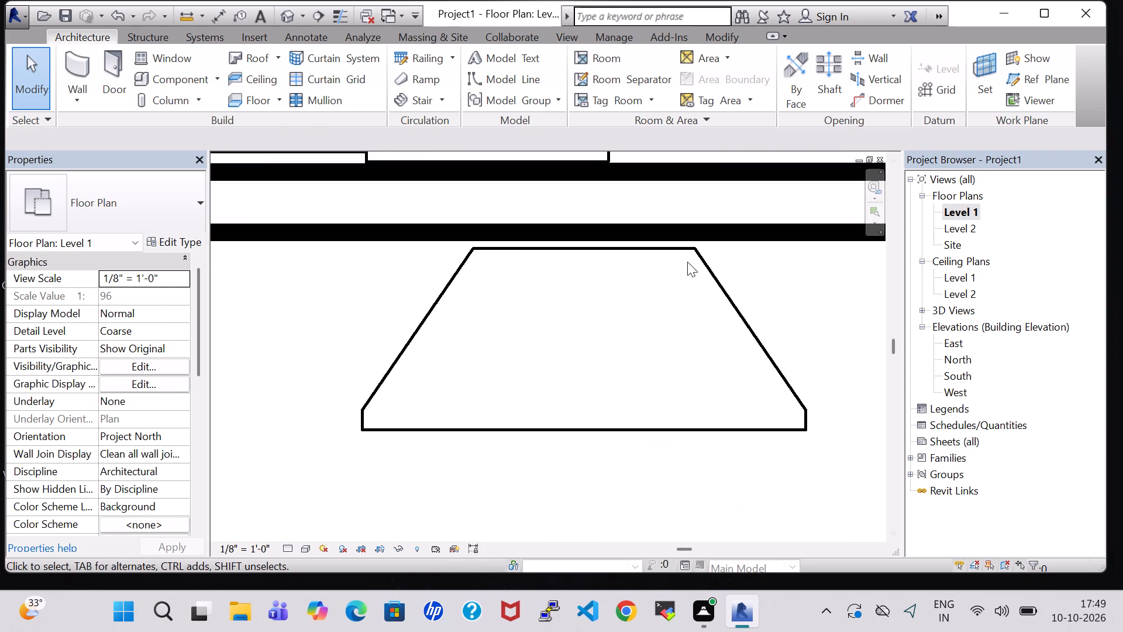
scroll(645, 337, "down", 8)
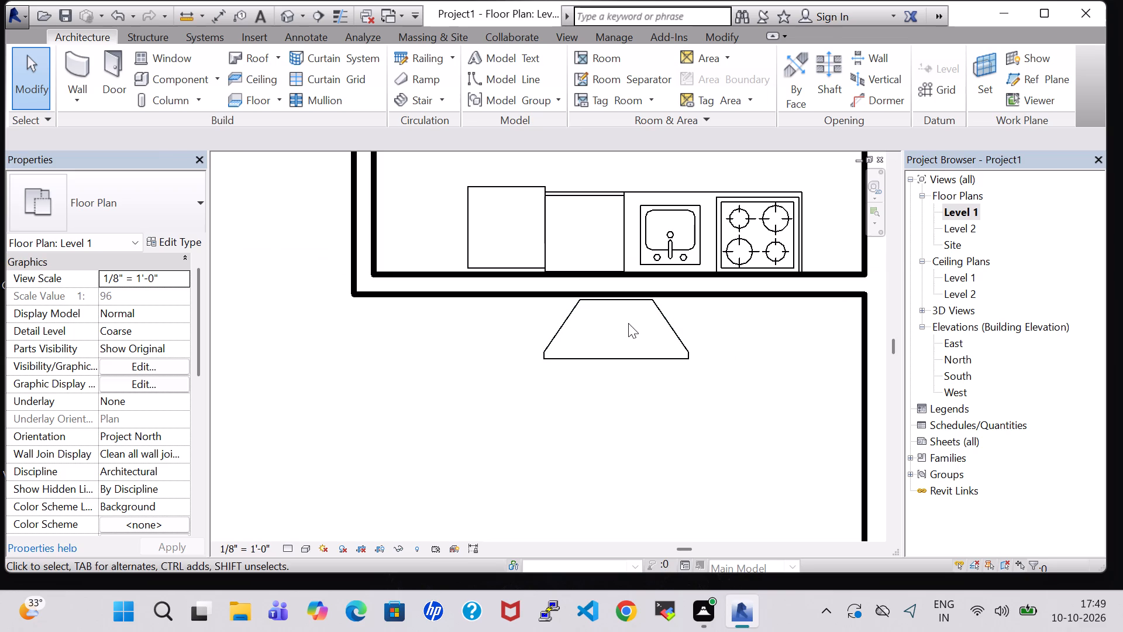
left_click(646, 305)
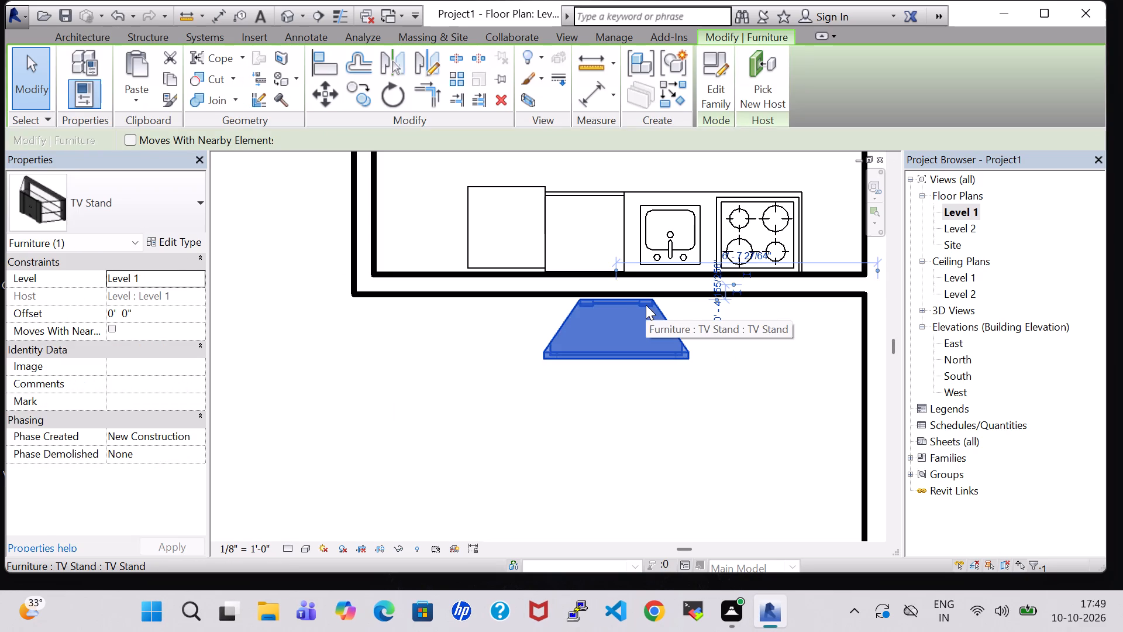
key("Up")
left_click(357, 414)
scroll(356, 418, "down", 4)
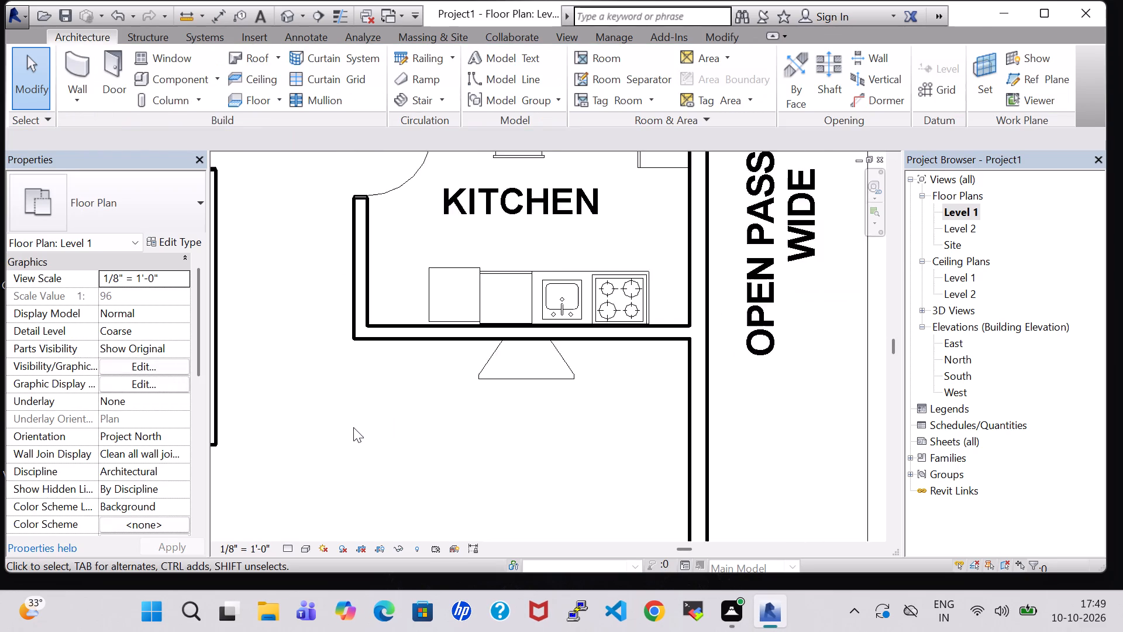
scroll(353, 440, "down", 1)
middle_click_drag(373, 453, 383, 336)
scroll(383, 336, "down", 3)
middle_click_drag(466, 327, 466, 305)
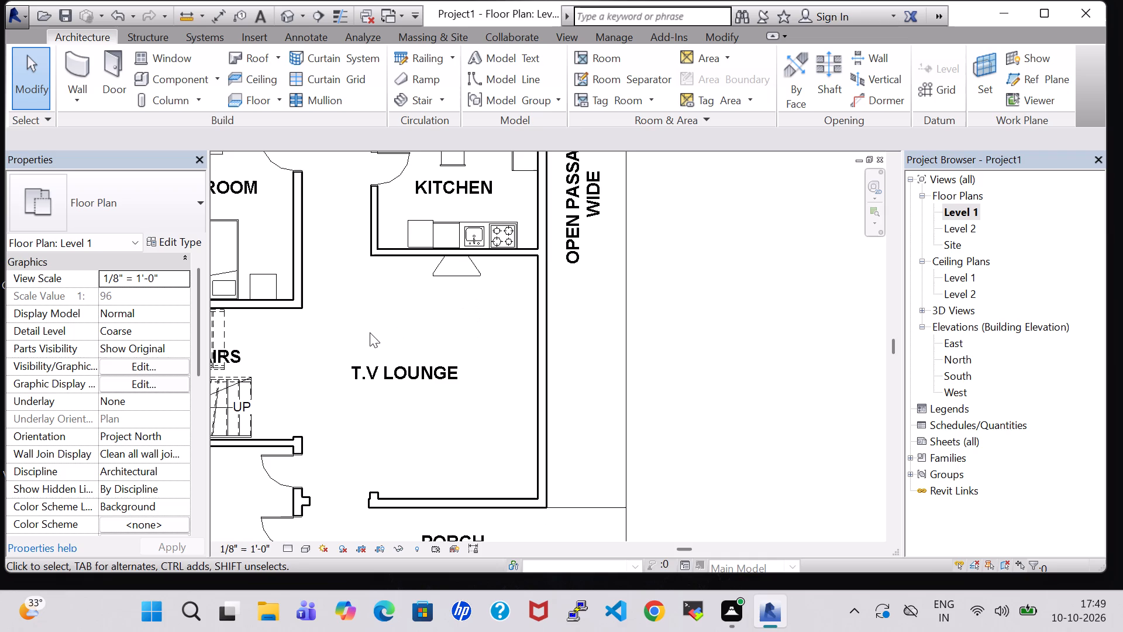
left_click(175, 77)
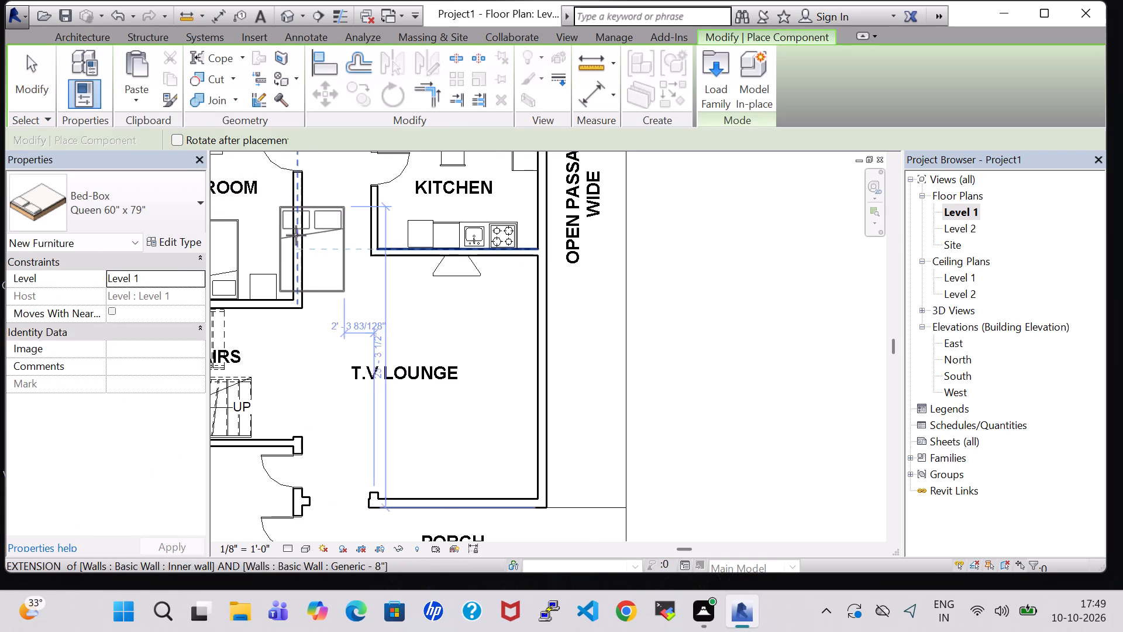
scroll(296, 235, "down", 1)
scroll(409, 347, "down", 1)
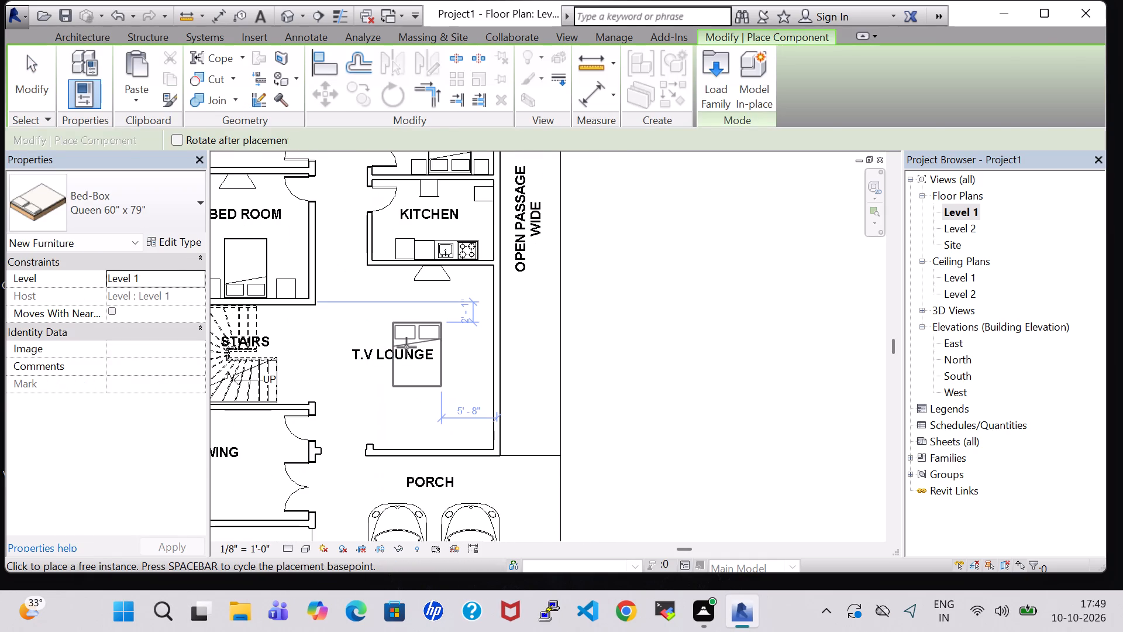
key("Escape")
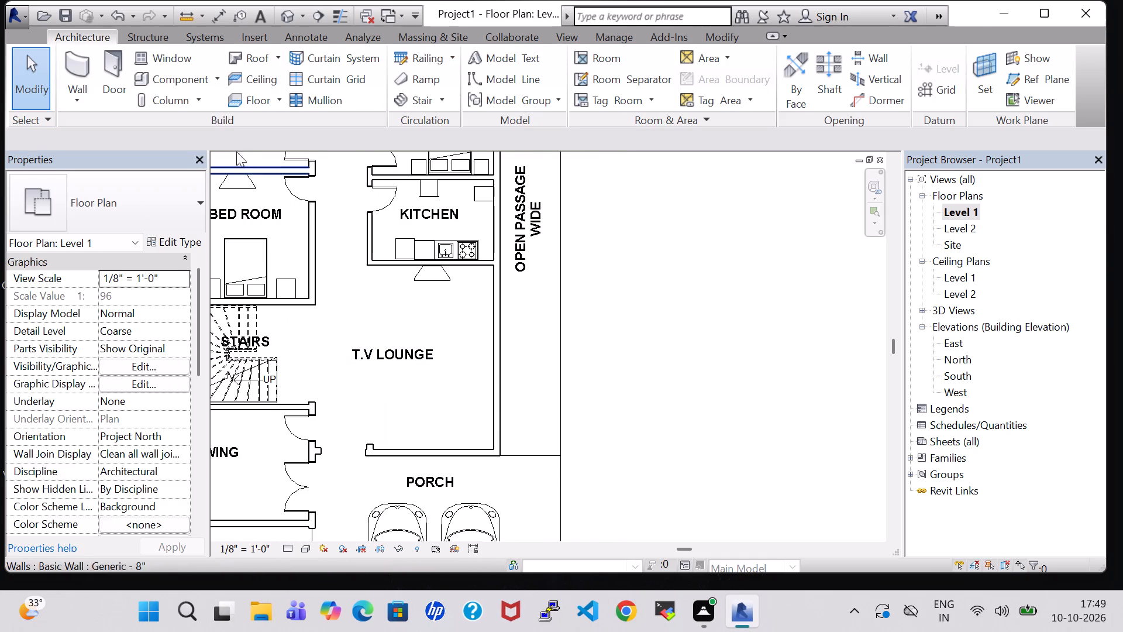
Load the Sofa-Corbu family from the Furniture library's Seating folder for placement as a component.
left_click(157, 76)
left_click(724, 55)
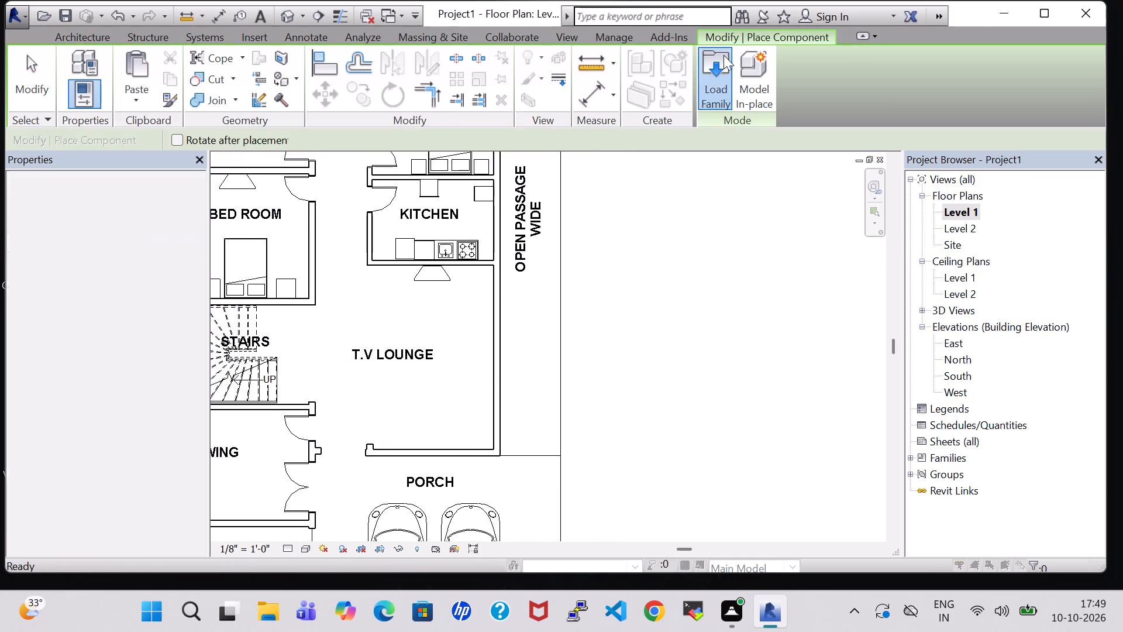
scroll(704, 171, "down", 2)
scroll(661, 240, "up", 1)
double_click(660, 244)
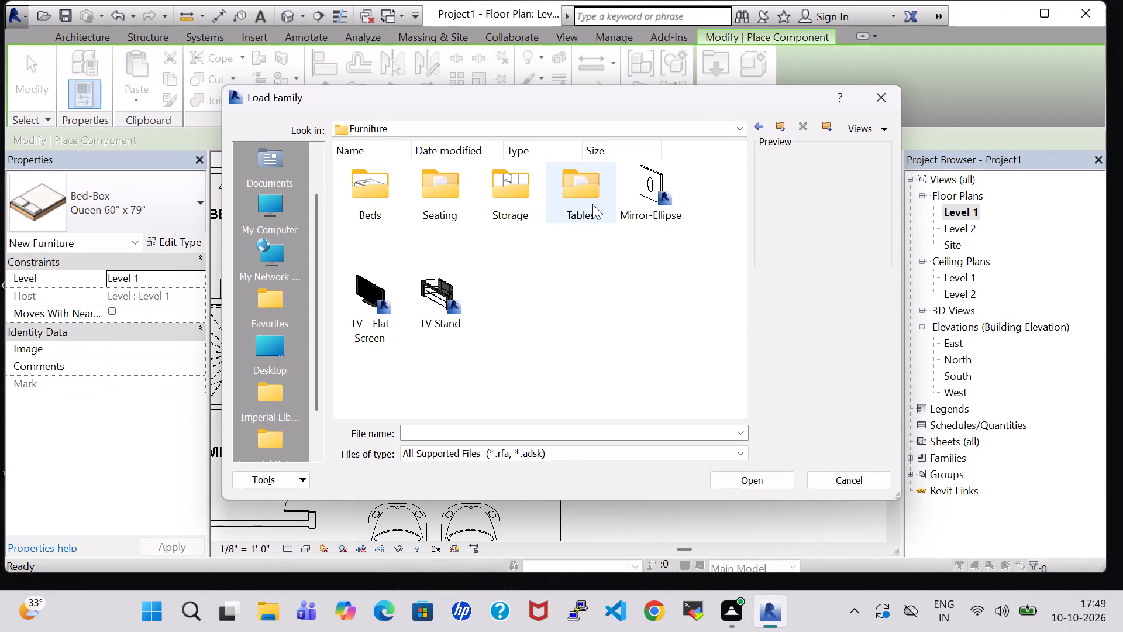
double_click(416, 186)
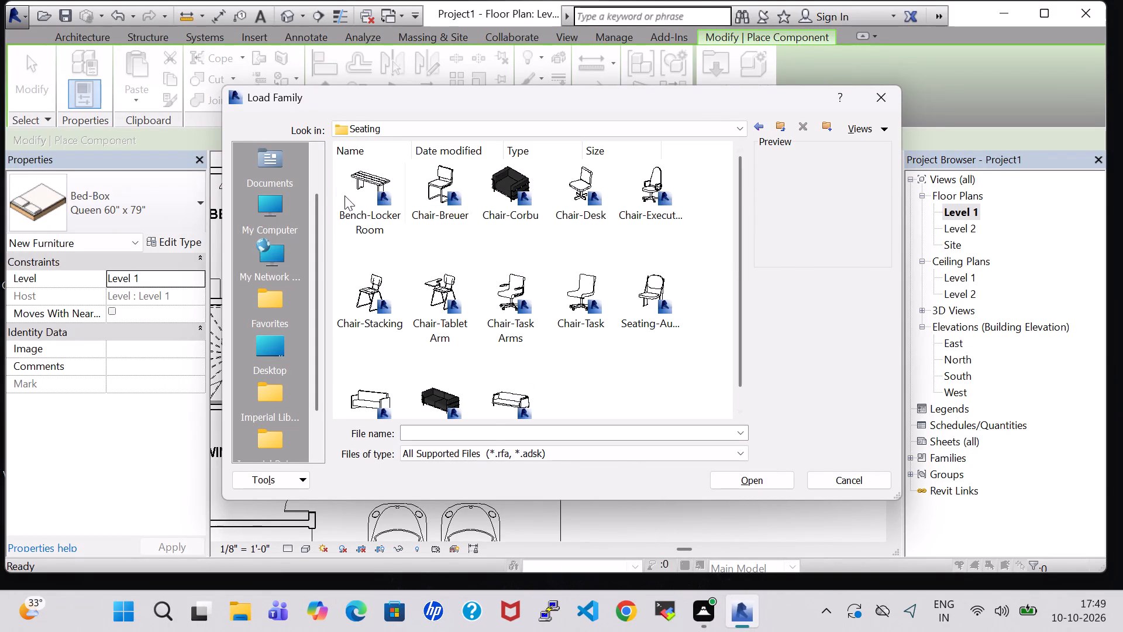
left_click(442, 399)
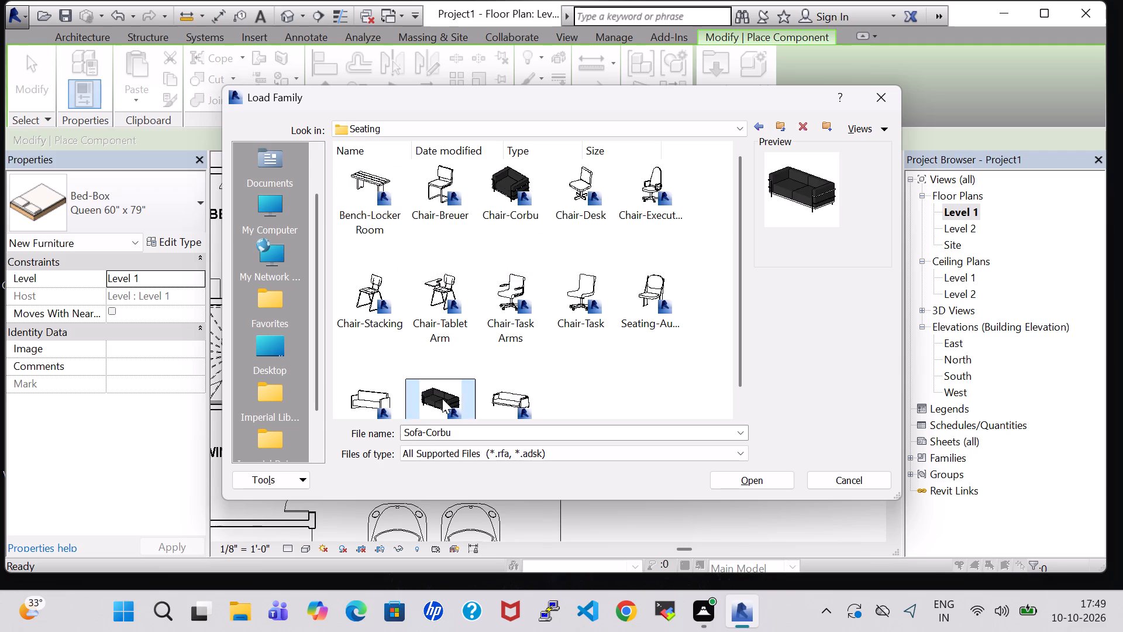
left_click(763, 474)
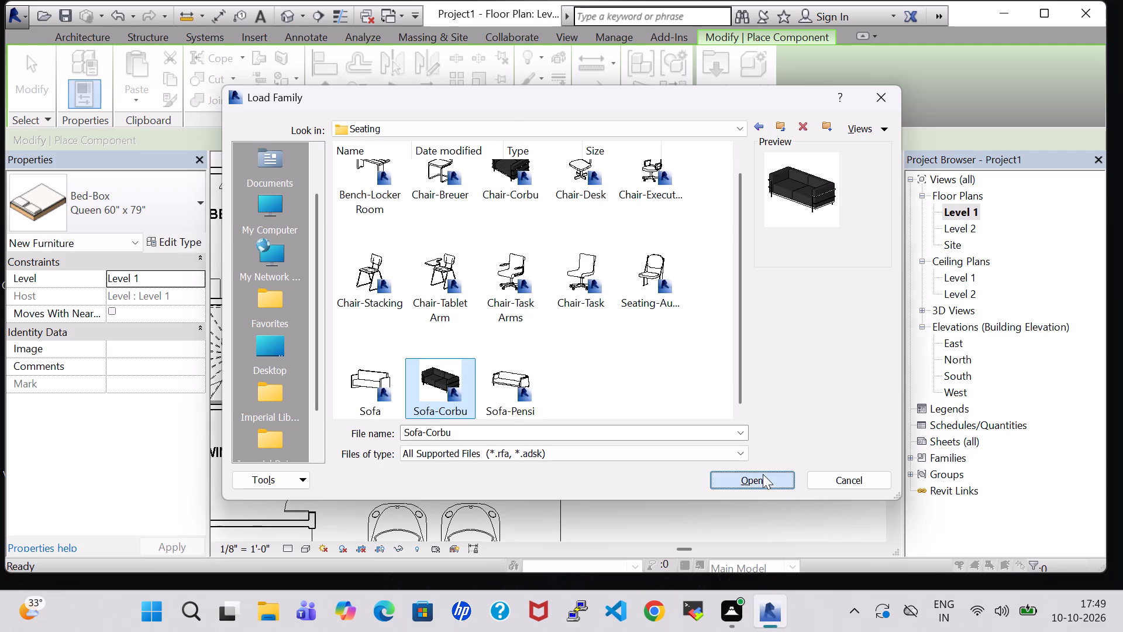
Place two rotated Sofa-Corbu sofas in the T.V lounge along the open-passage wall, the second about 3'-0" from the porch wall.
key("space")
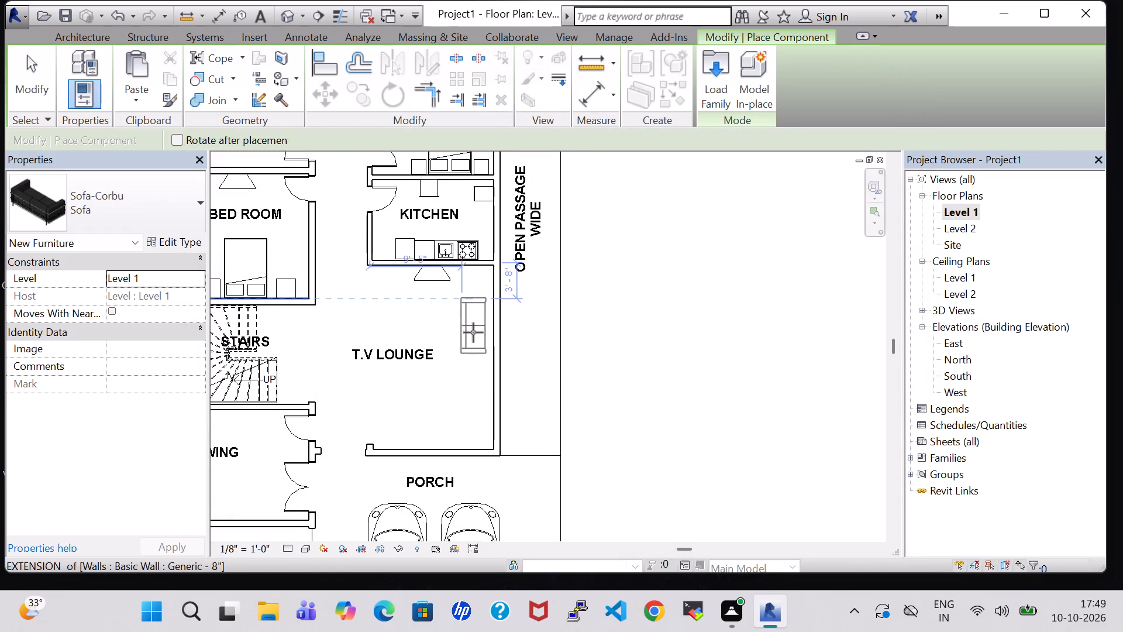
key("space")
key("space")
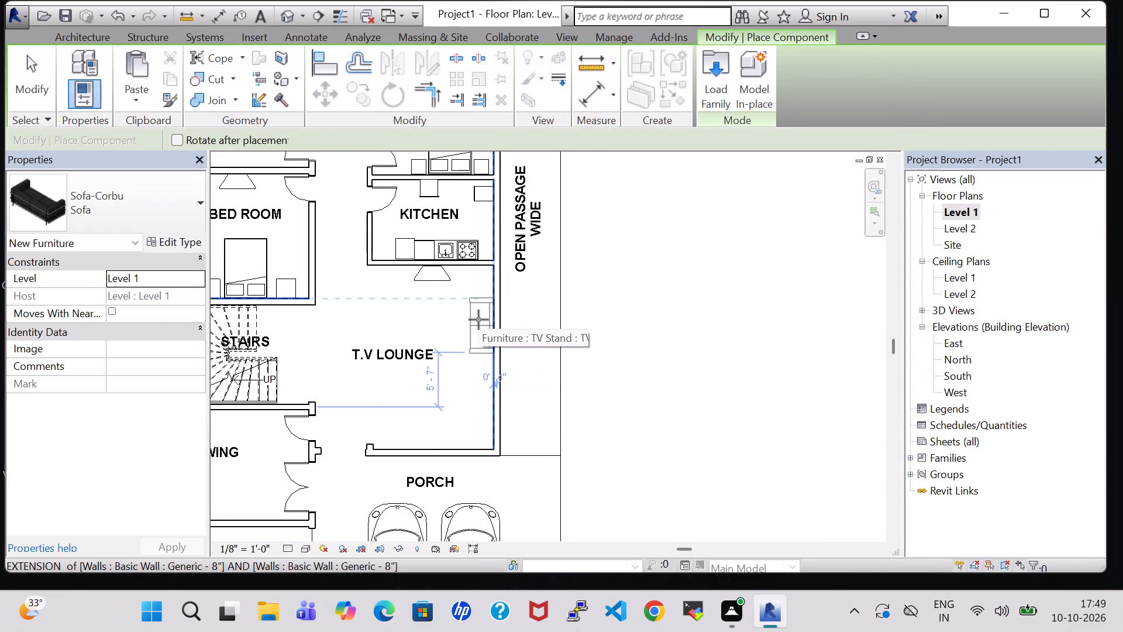
left_click(478, 320)
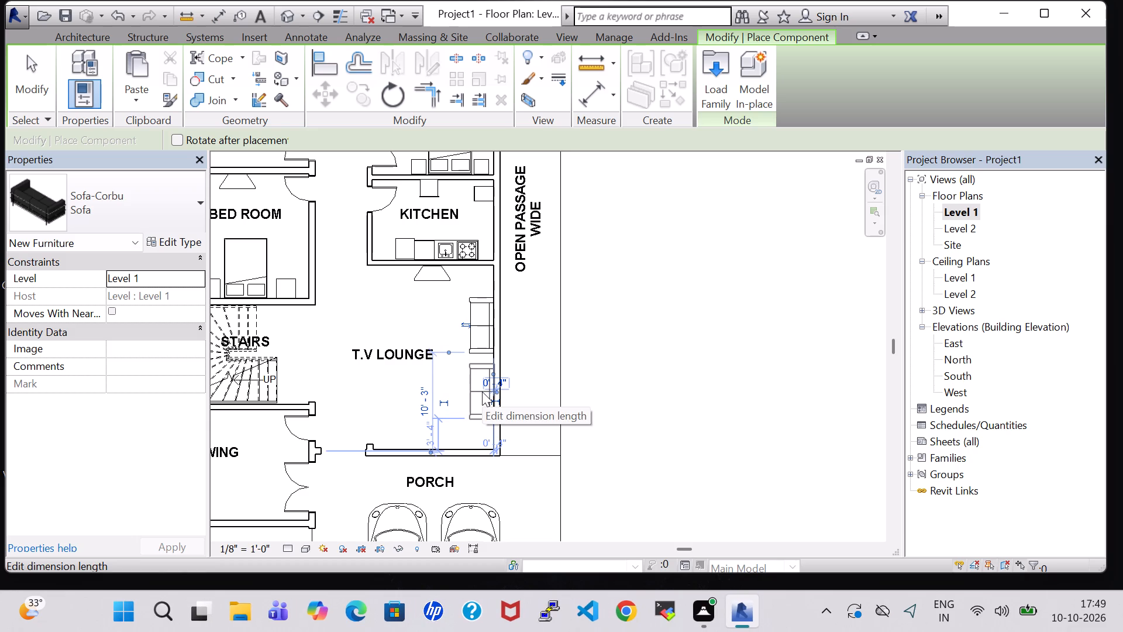
left_click(482, 391)
key("Escape")
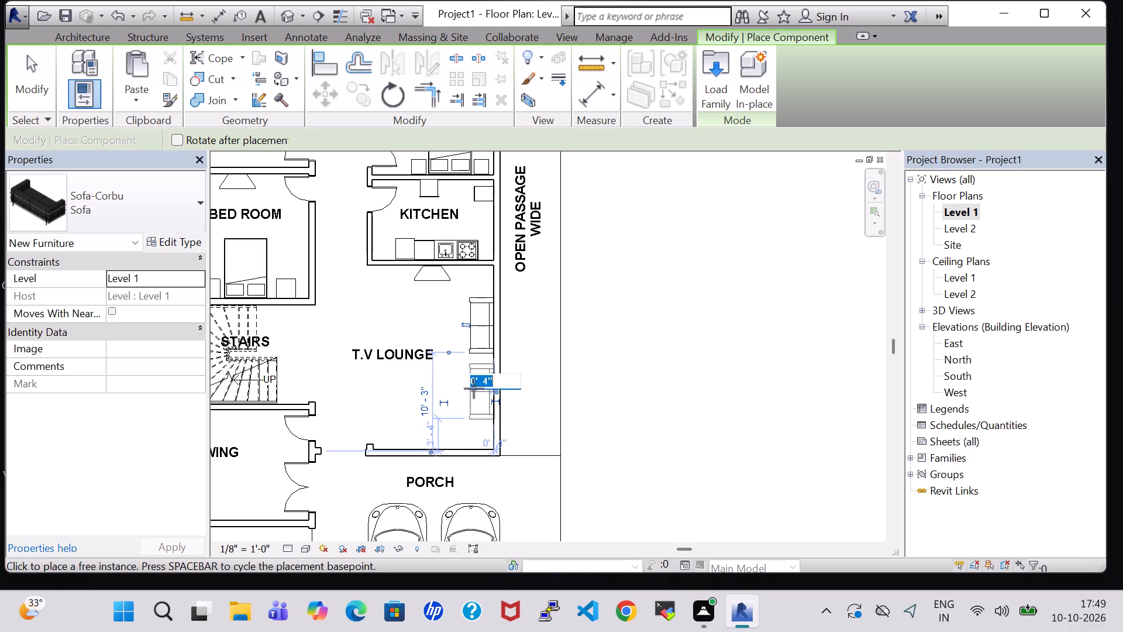
key("Escape")
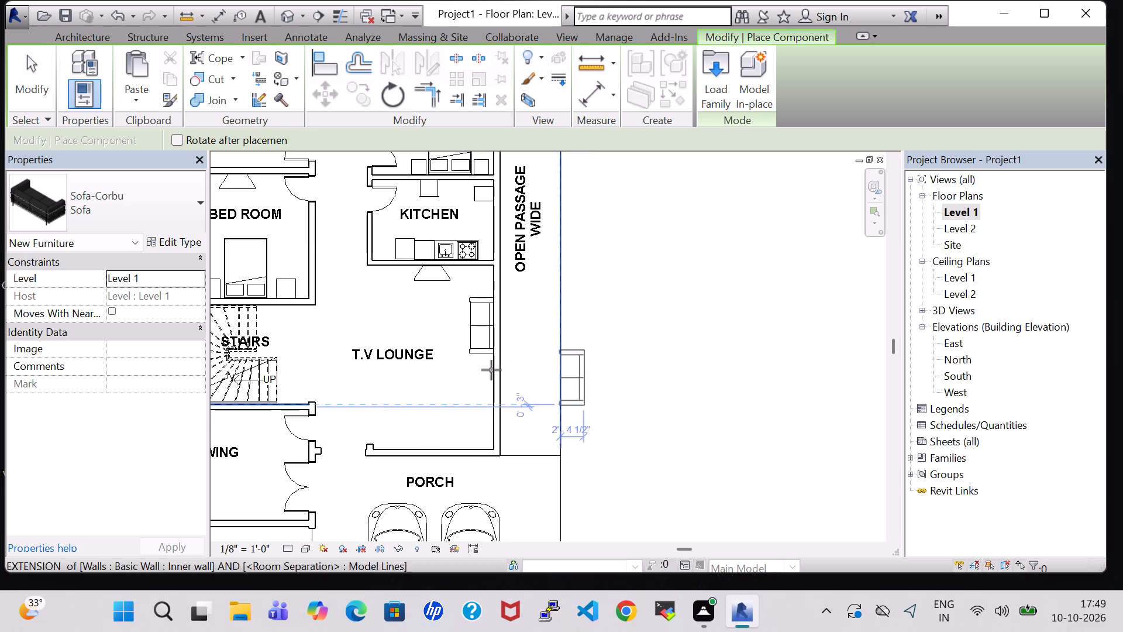
left_click(476, 397)
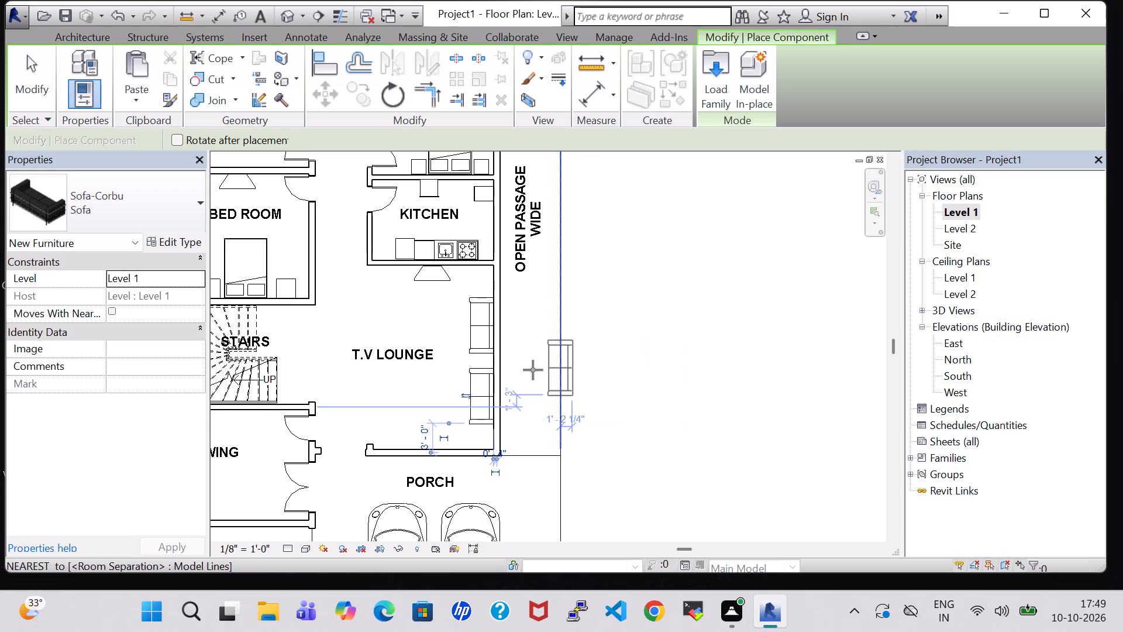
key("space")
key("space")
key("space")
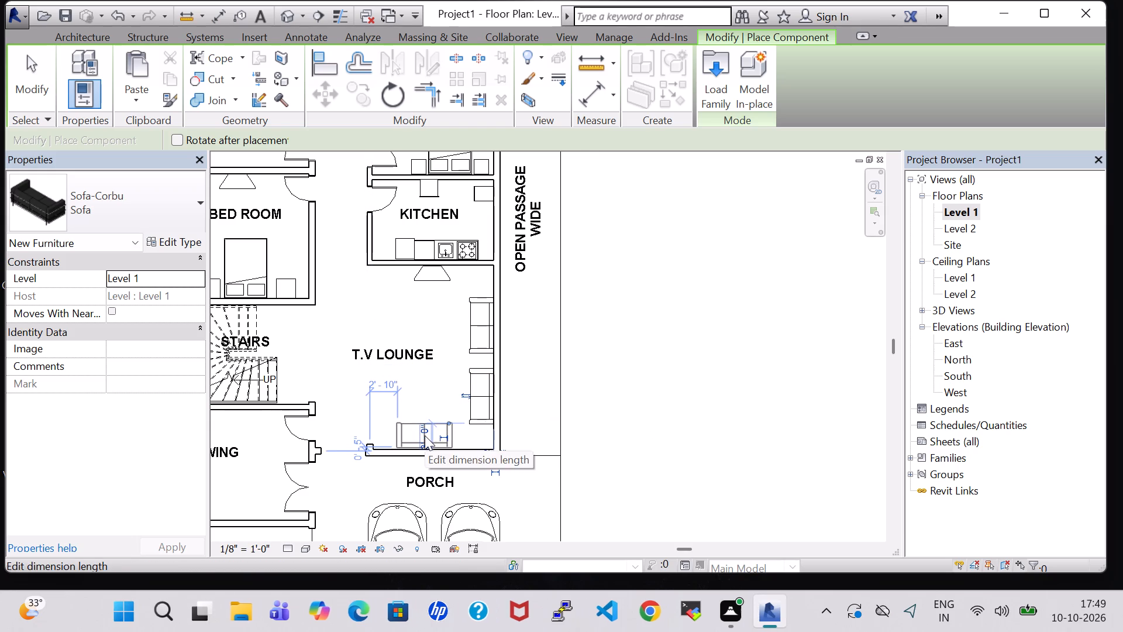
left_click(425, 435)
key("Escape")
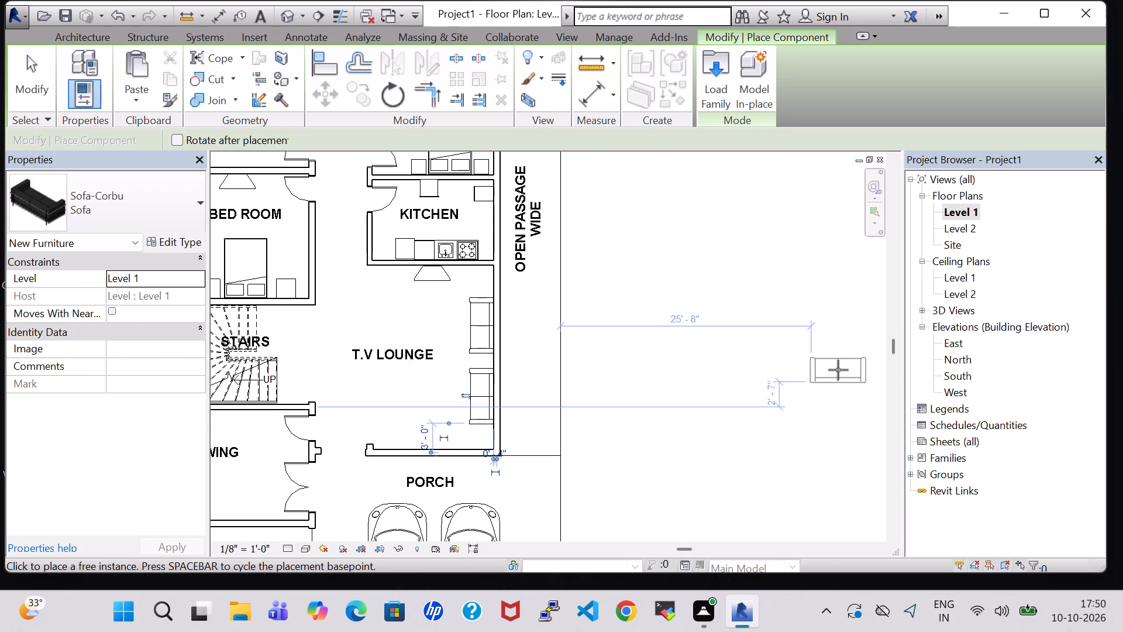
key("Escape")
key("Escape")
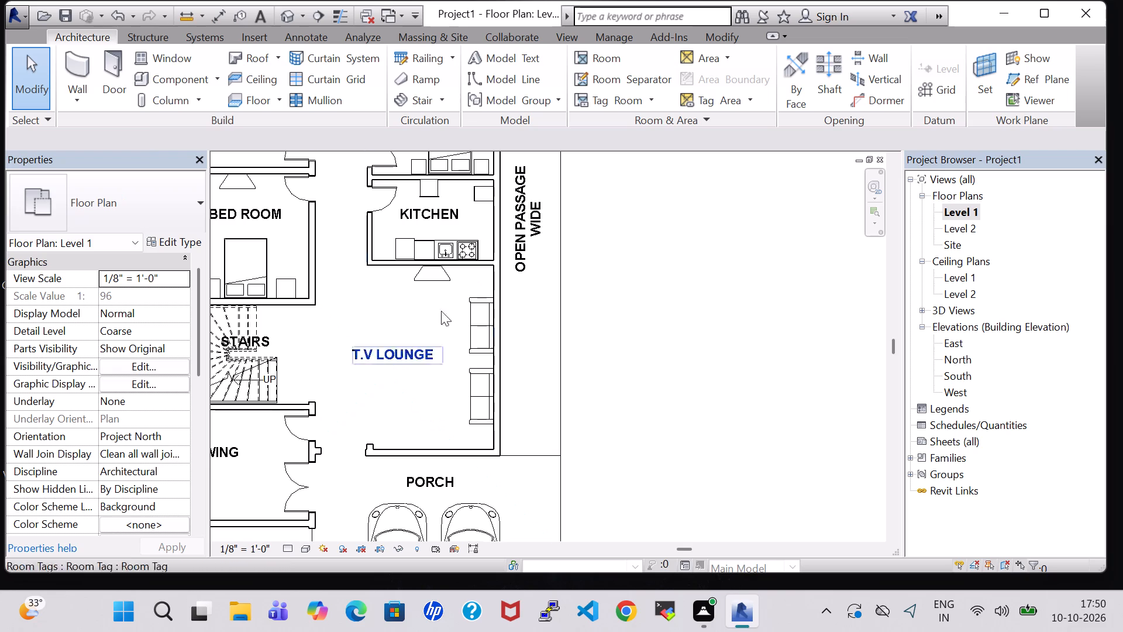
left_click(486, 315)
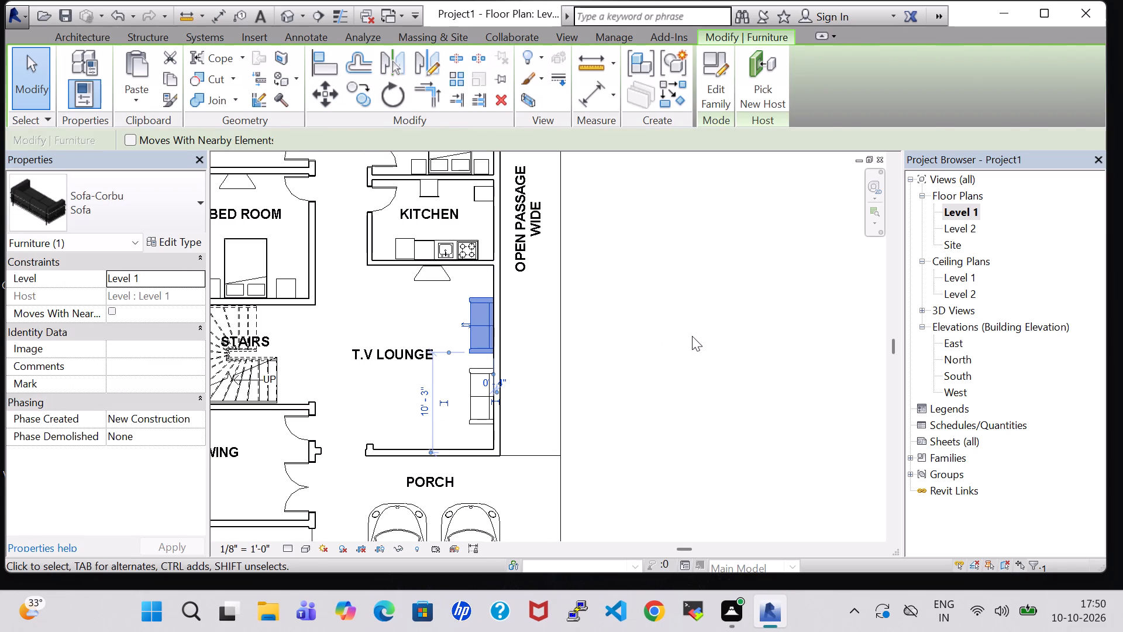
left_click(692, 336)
Place a third Sofa-Corbu against the porch wall of the T.V lounge, facing the TV, about 2'-8" from the wall's open end.
left_click(157, 80)
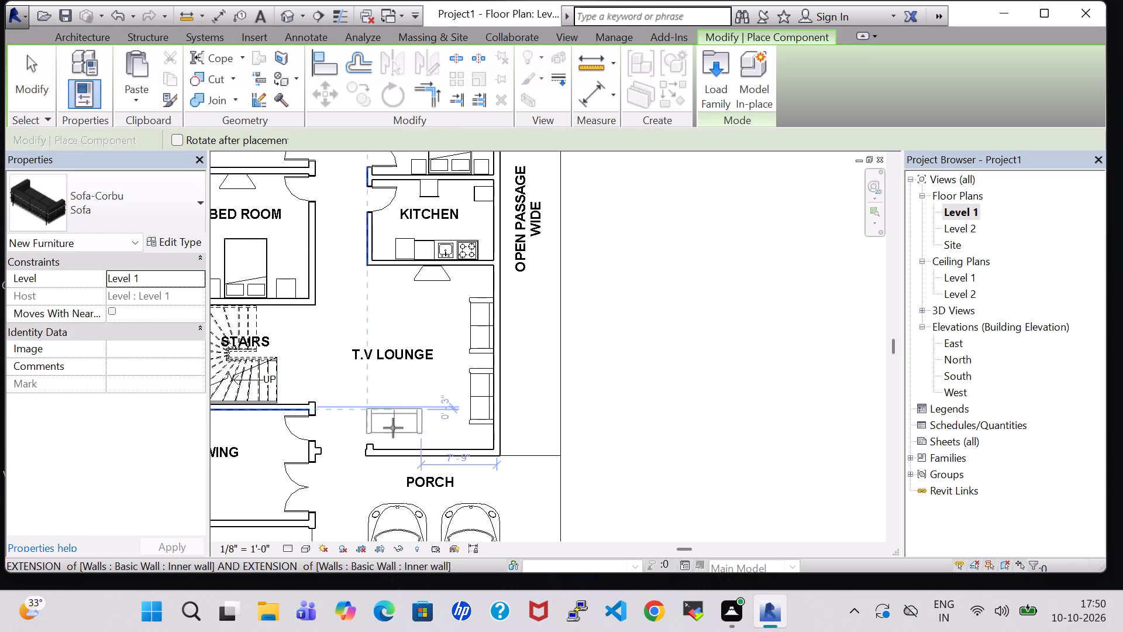
scroll(393, 428, "up", 3)
key("space")
key("space")
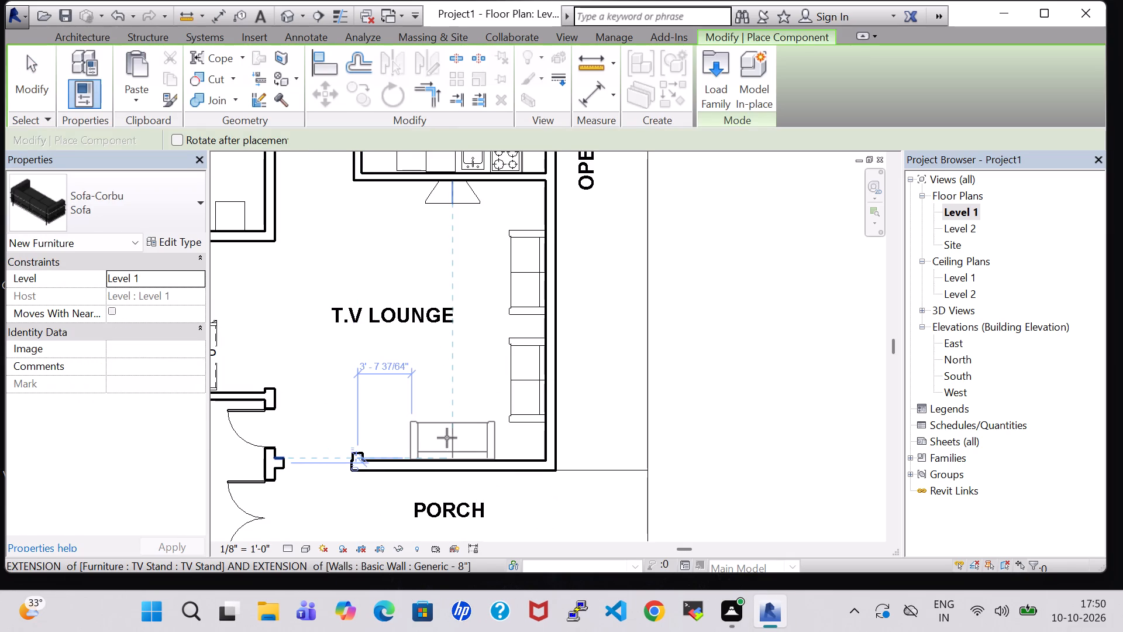
left_click(439, 439)
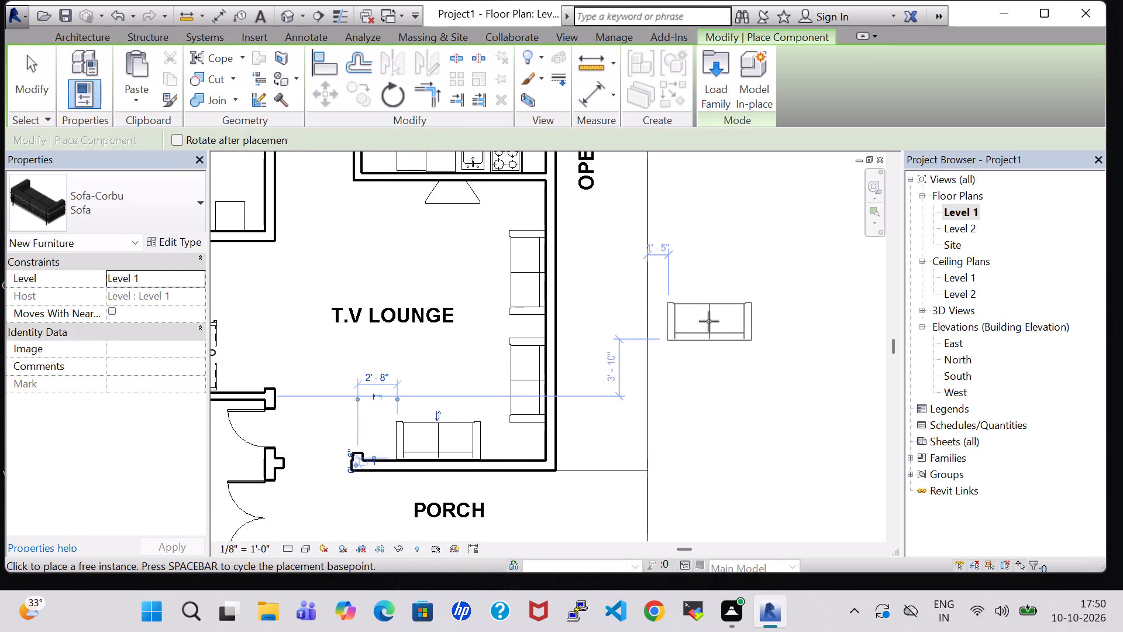
key("Escape")
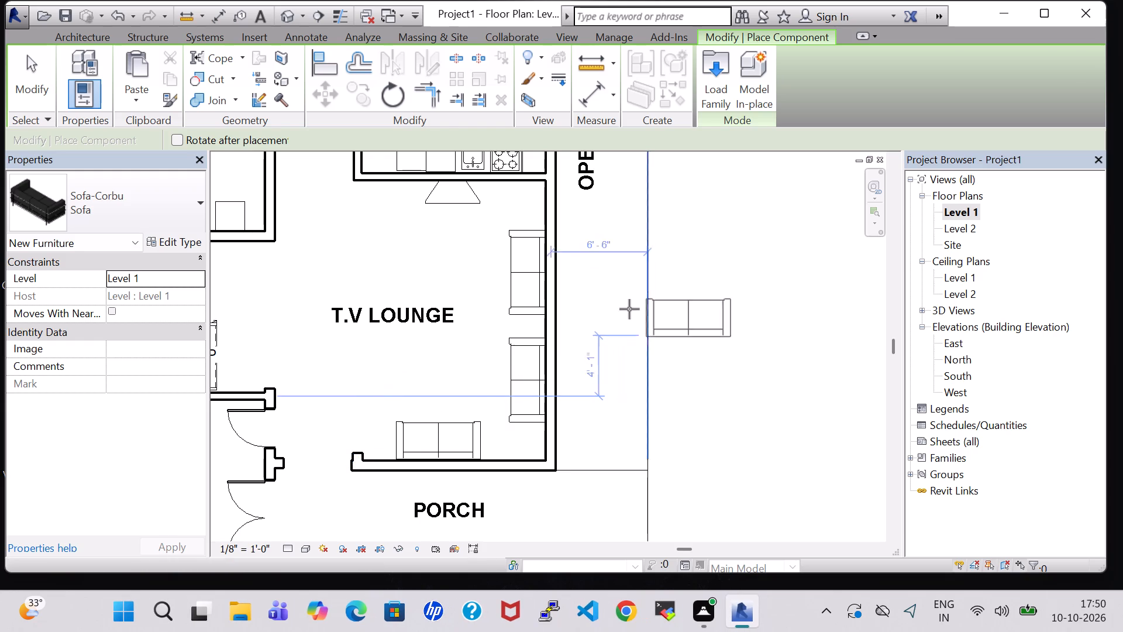
key("Escape")
Load the Chair-Corbu family from the Furniture library's Seating folder for placement as a component.
left_click(174, 79)
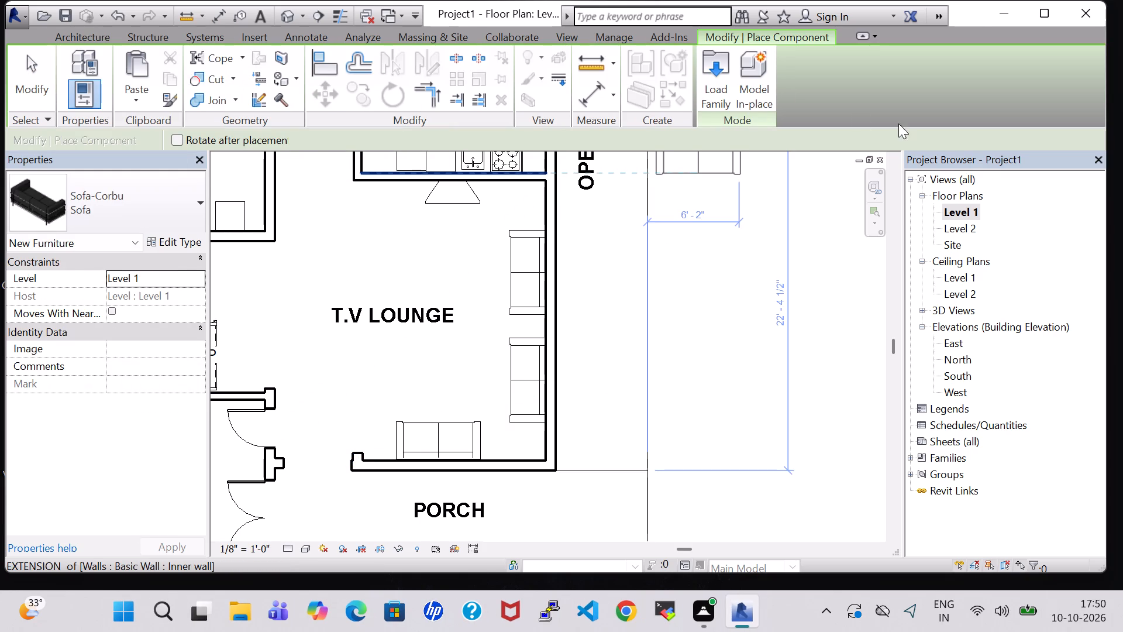
left_click(712, 84)
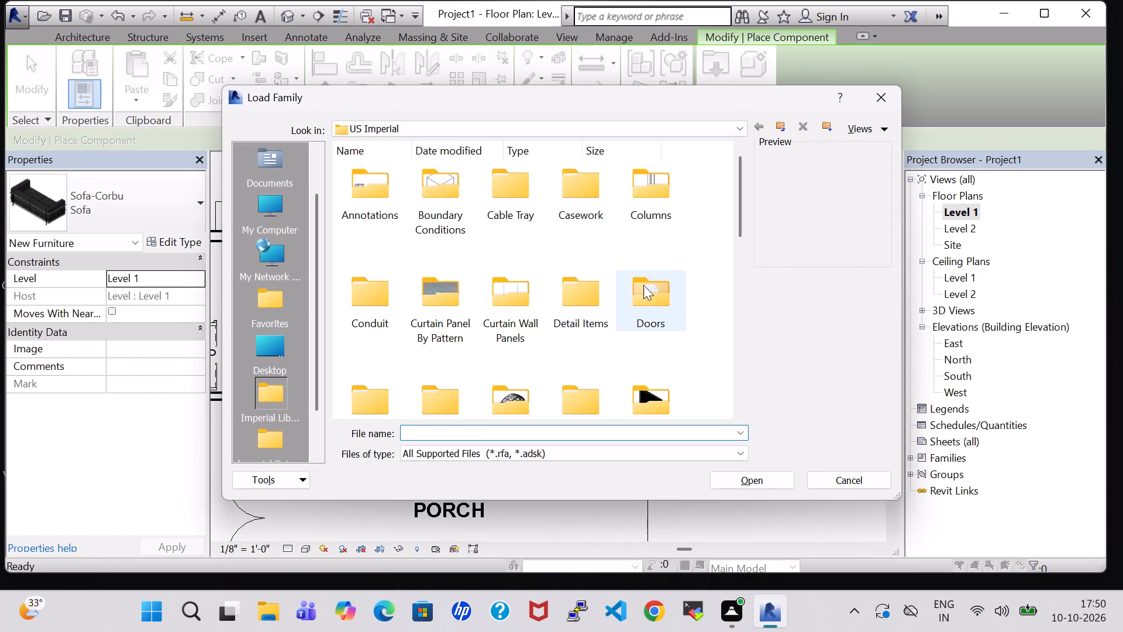
scroll(636, 311, "down", 1)
double_click(647, 256)
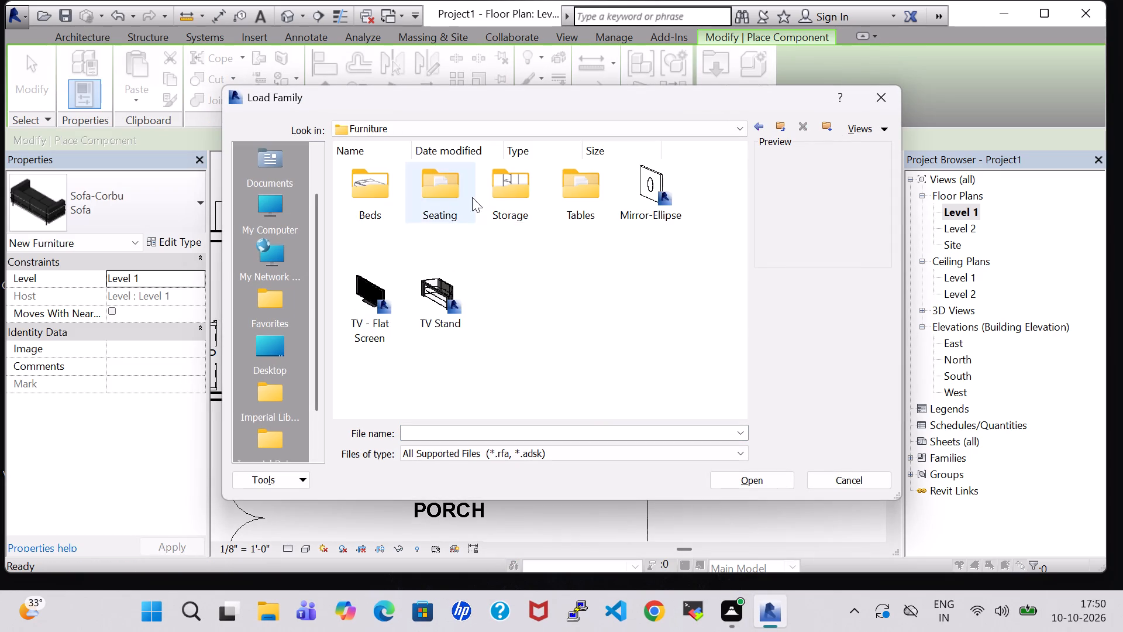
double_click(472, 197)
left_click(528, 198)
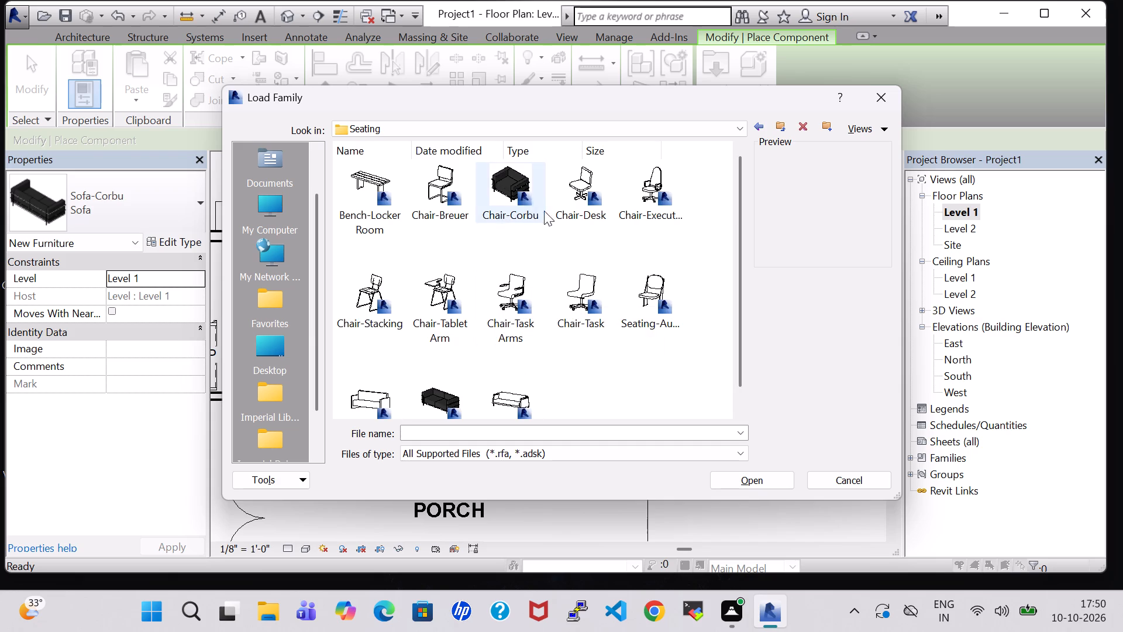
left_click(780, 483)
Place two rotated Chair-Corbu chairs in the T.V lounge facing the passage-wall sofas, about 10'-0" and 4'-9 1/2" from the kitchen wall.
key("space")
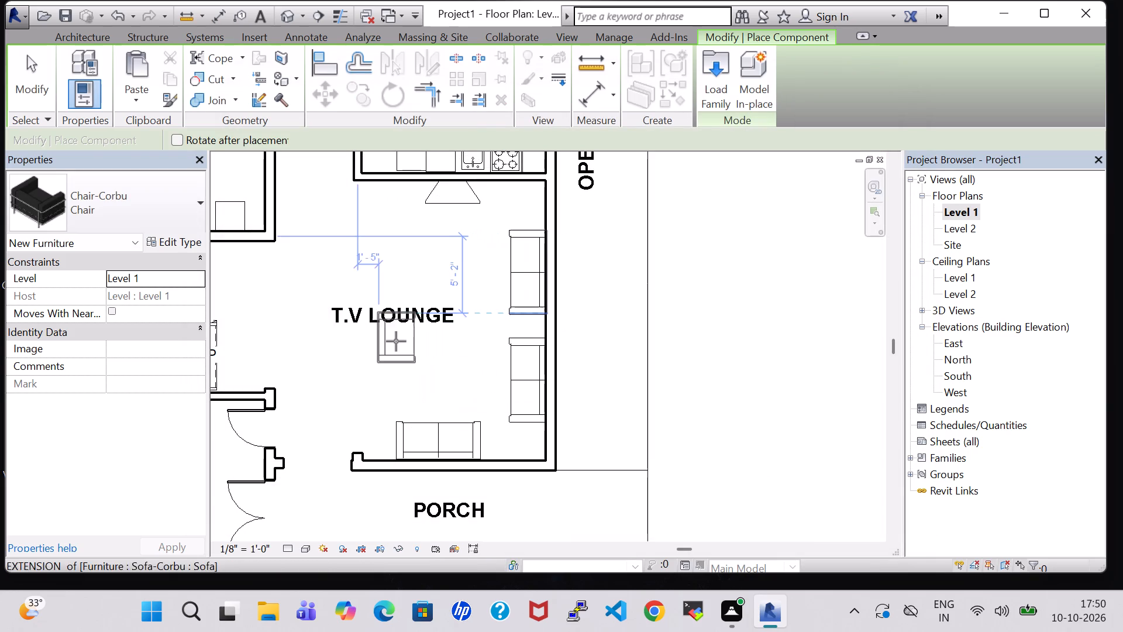
left_click(377, 350)
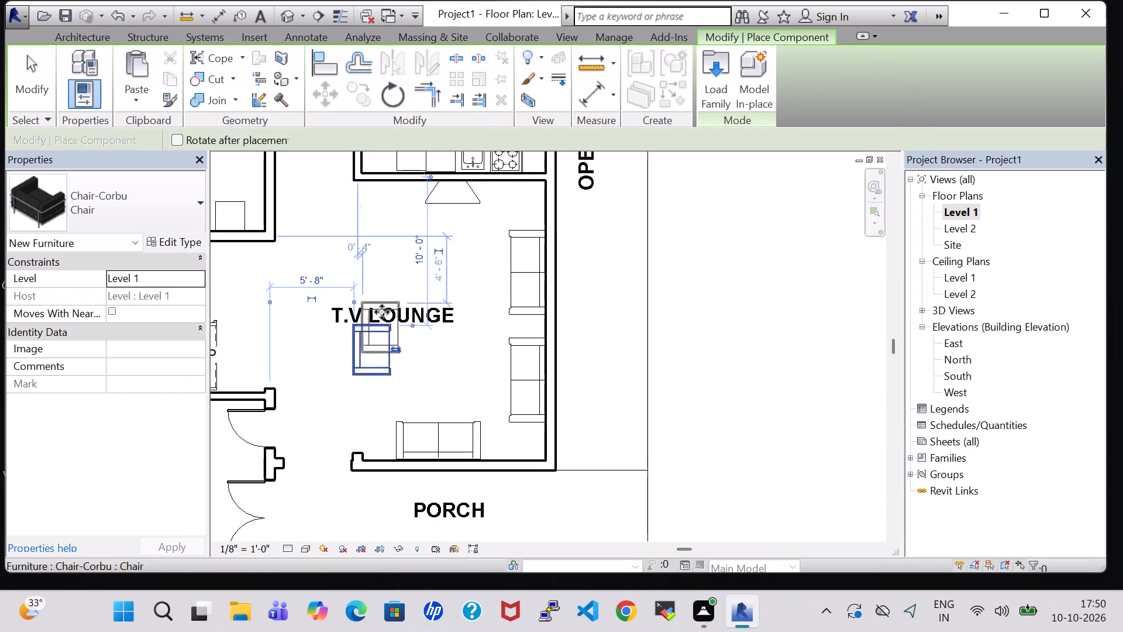
left_click(372, 267)
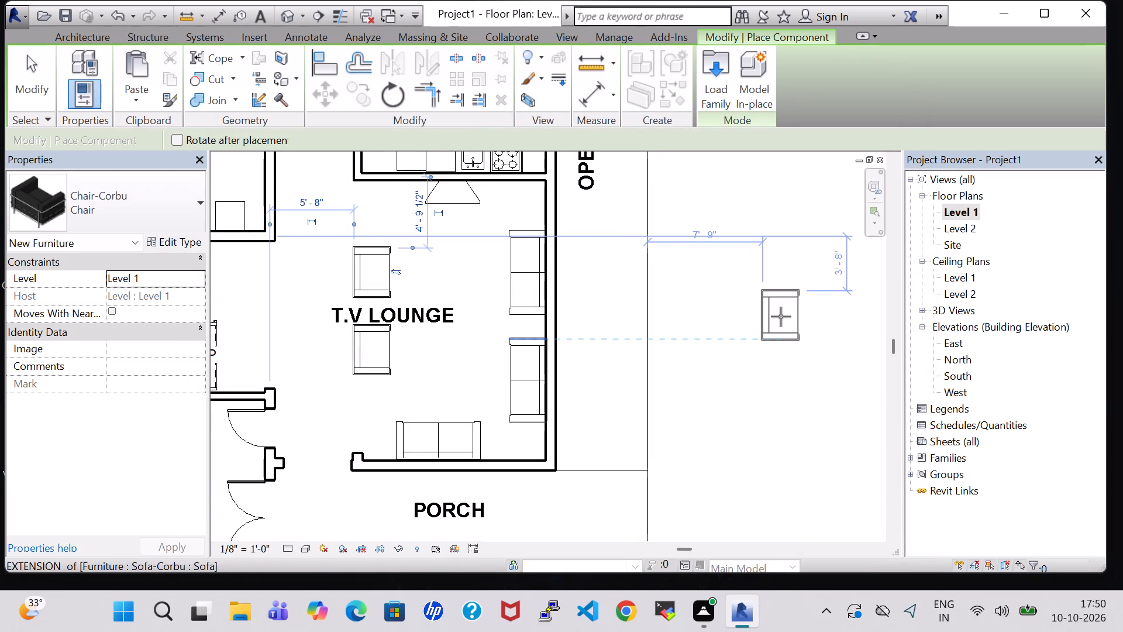
key("Escape")
key("Escape")
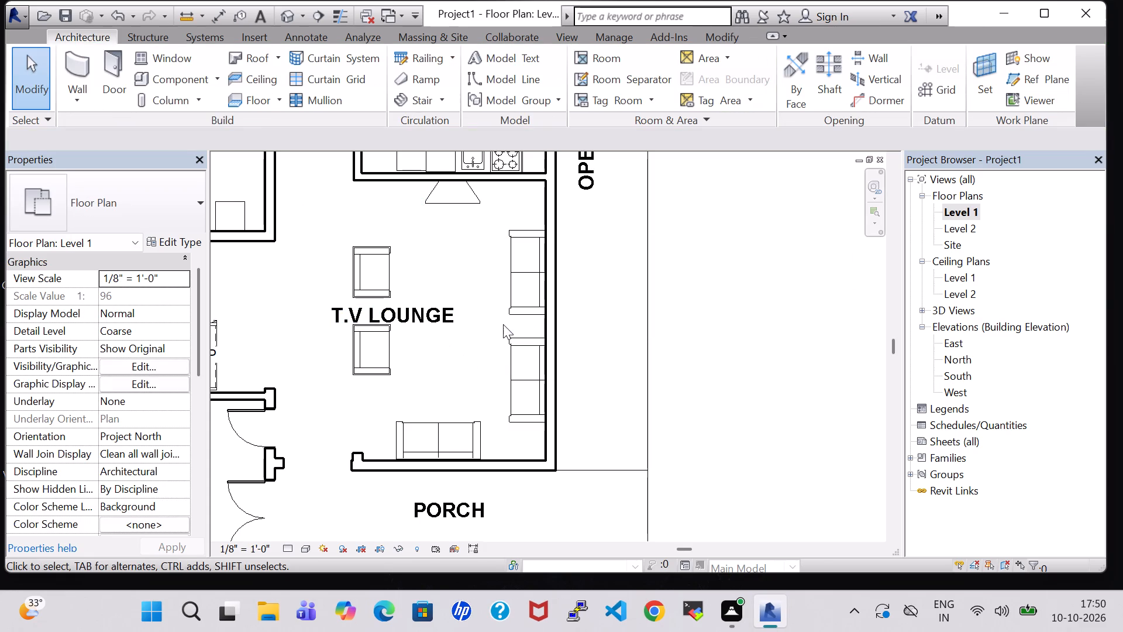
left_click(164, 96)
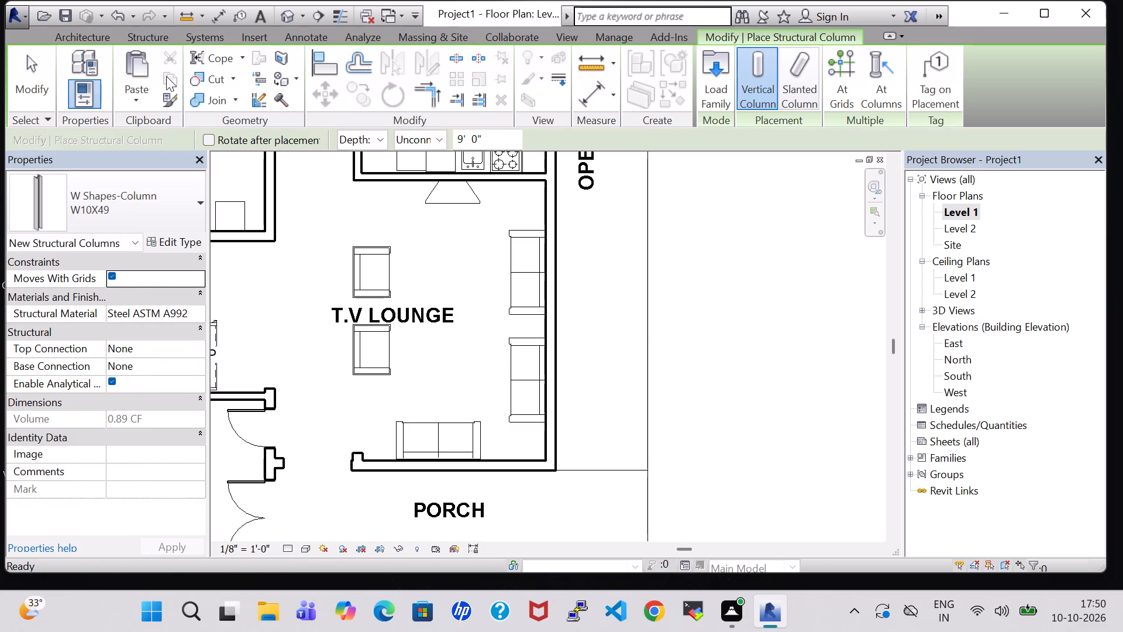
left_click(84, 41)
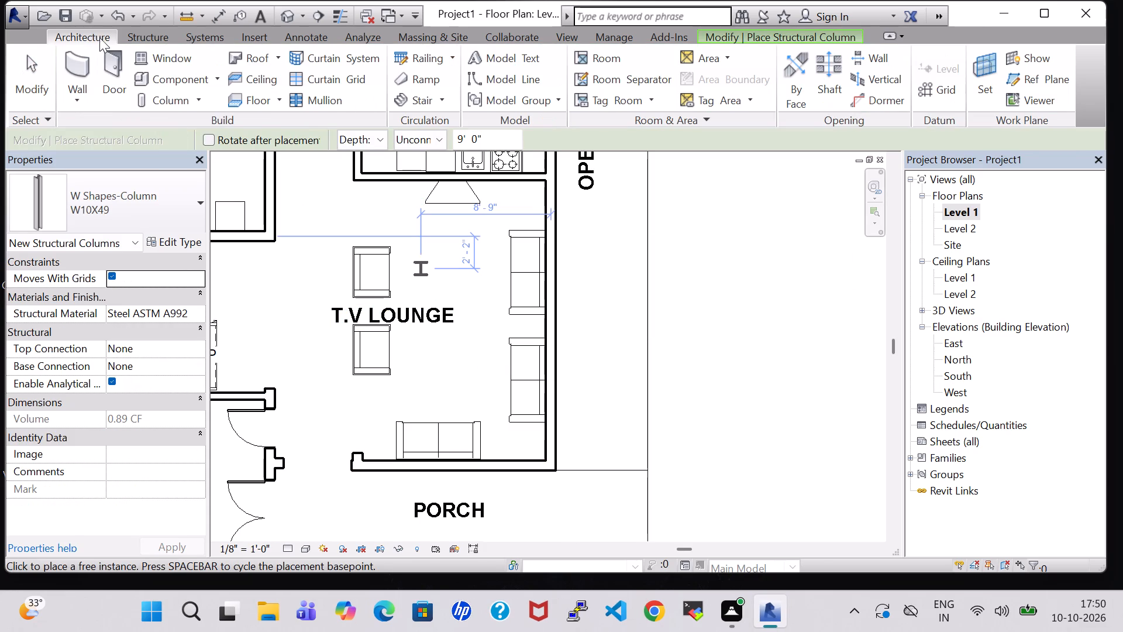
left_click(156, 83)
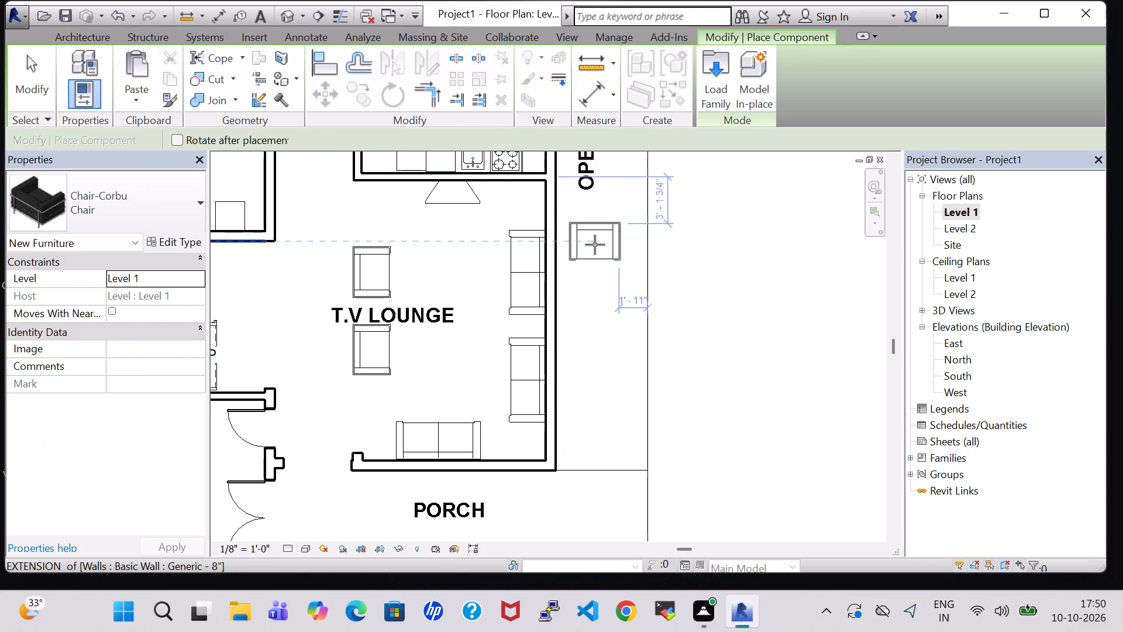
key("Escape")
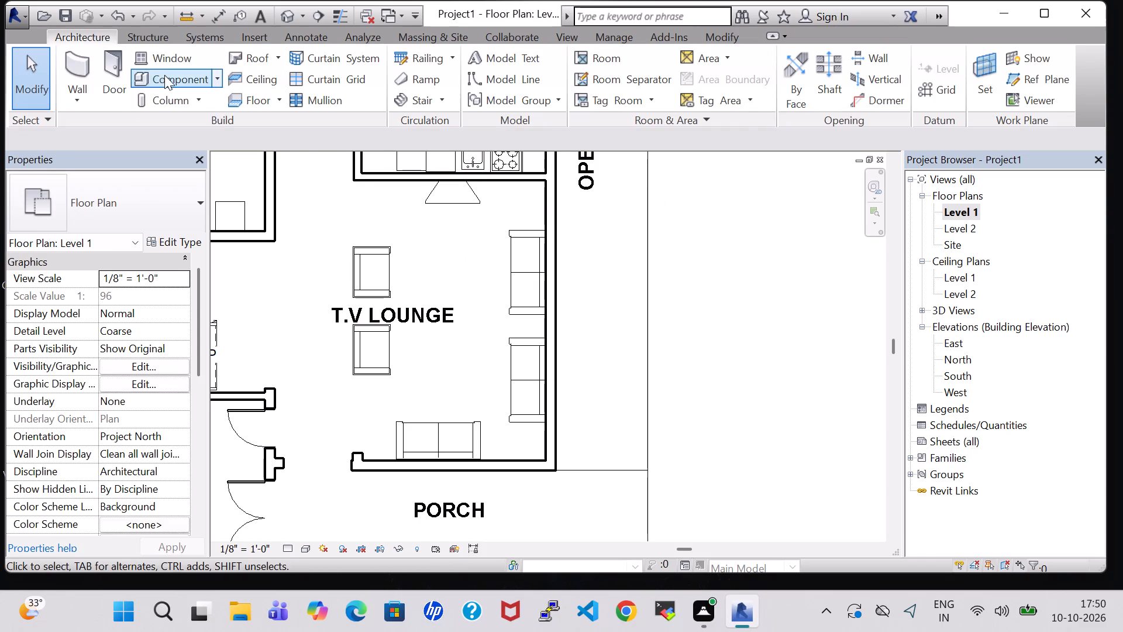
Load the Table-Dining Oval family from the Furniture library's Tables folder for placement as a component.
left_click(164, 75)
left_click(728, 87)
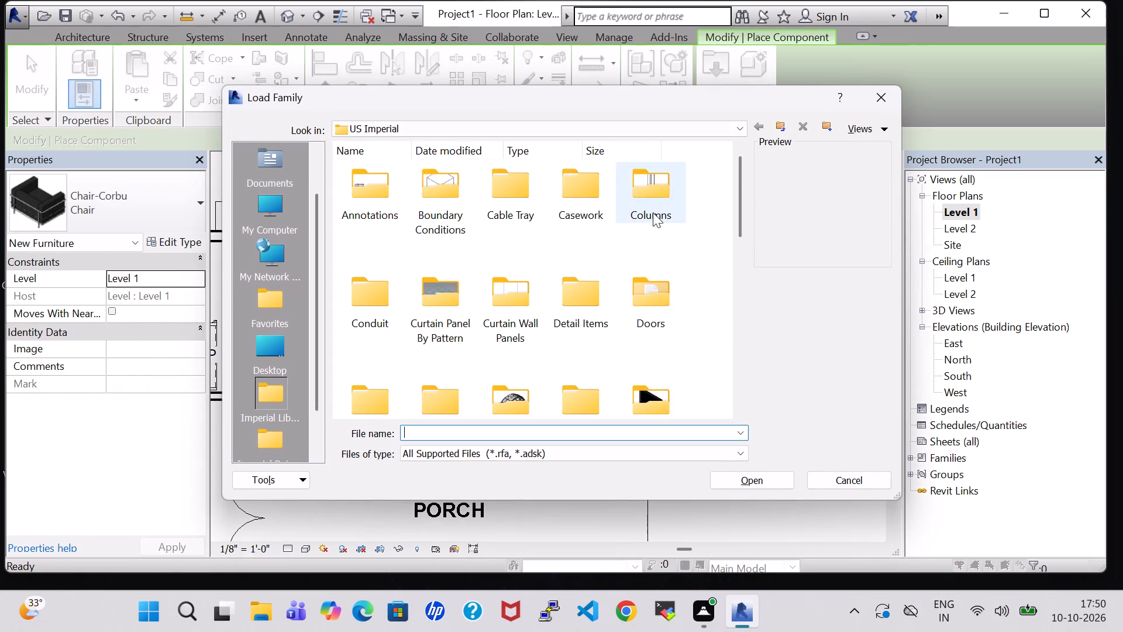
scroll(645, 256, "down", 1)
double_click(647, 255)
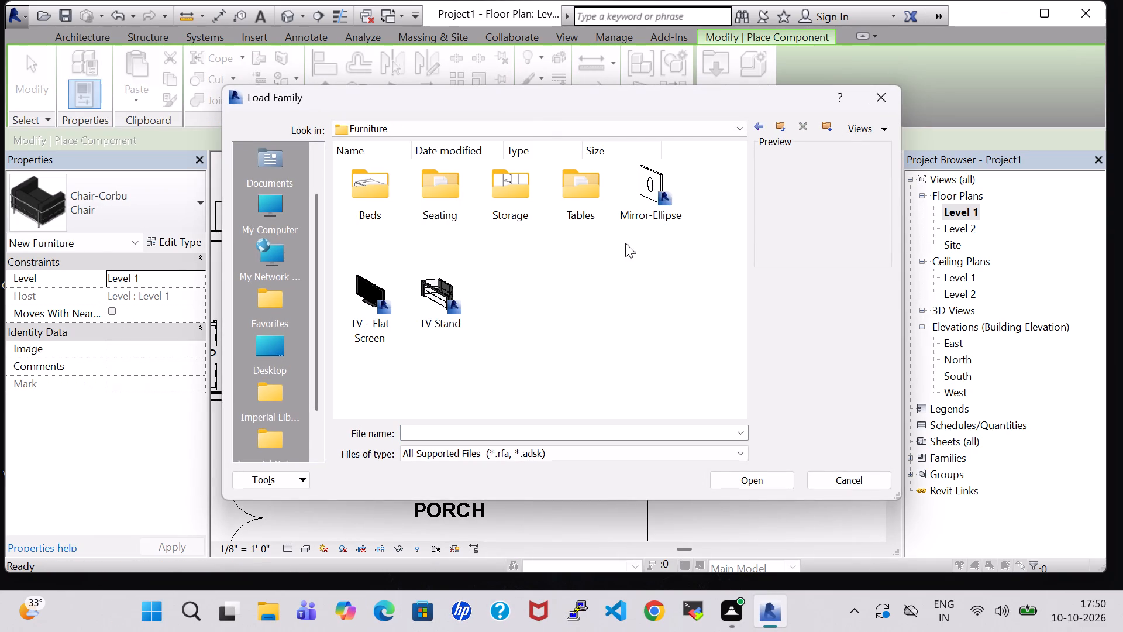
double_click(587, 194)
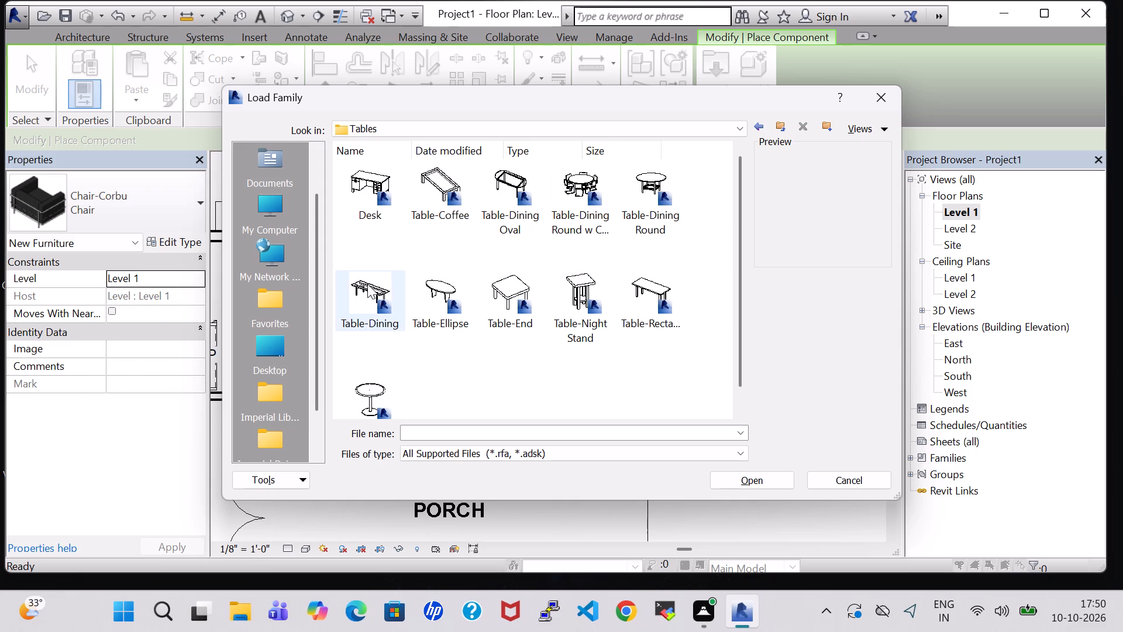
left_click(494, 186)
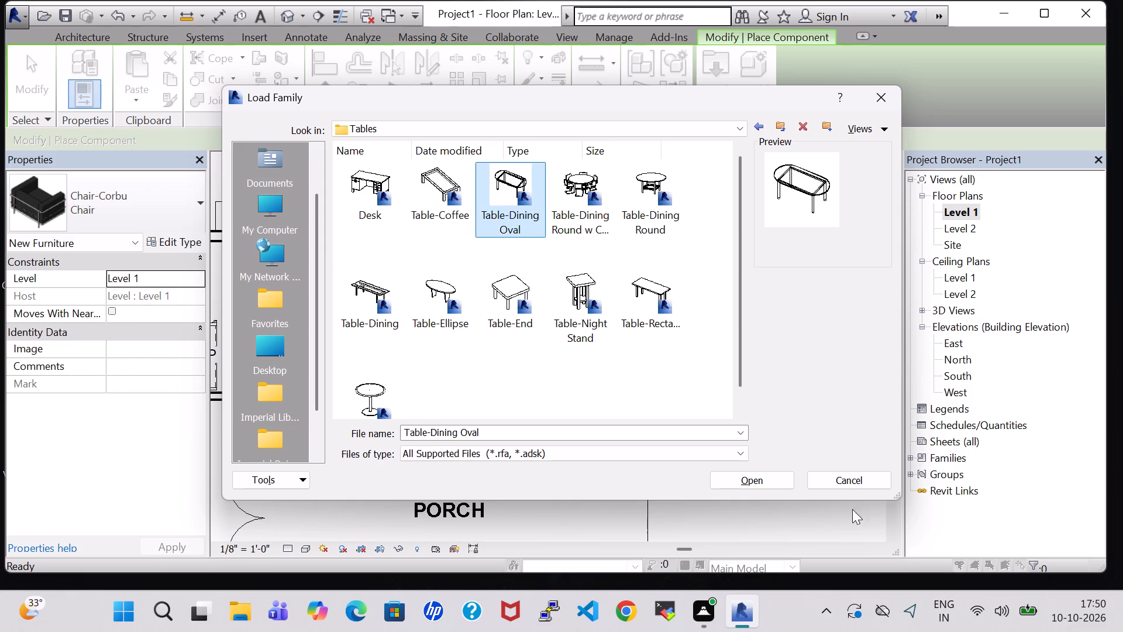
left_click(764, 485)
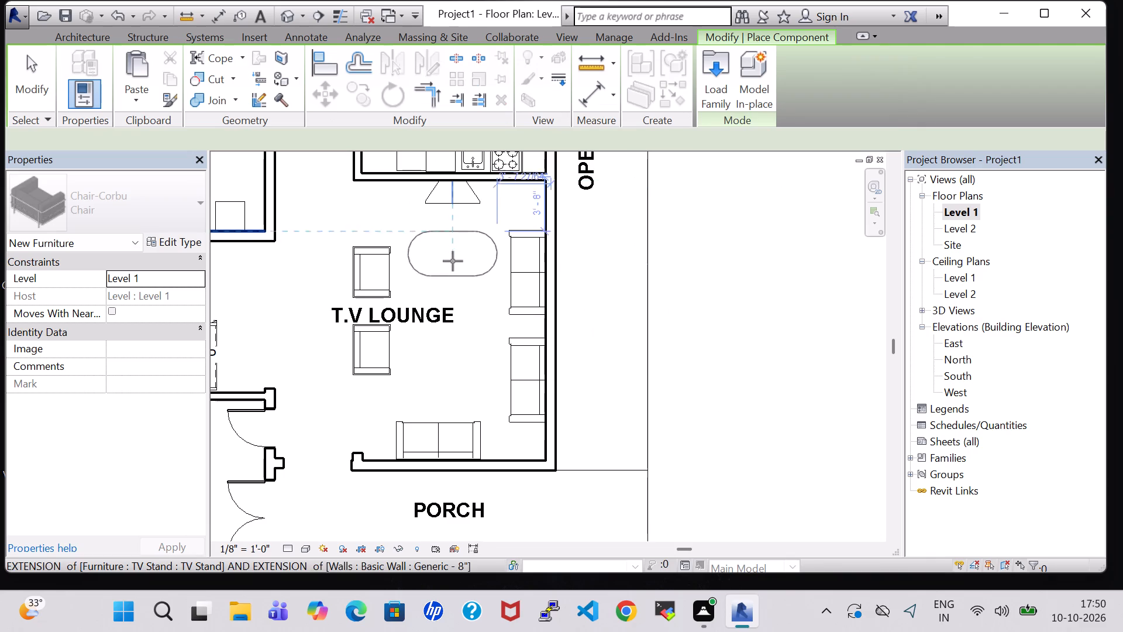
Place two lengthwise 36" x 72" Table-Dining Oval tables between the chairs and sofas, about 3'-5" from the kitchen wall and 3'-4" from the porch wall.
key("space")
key("space")
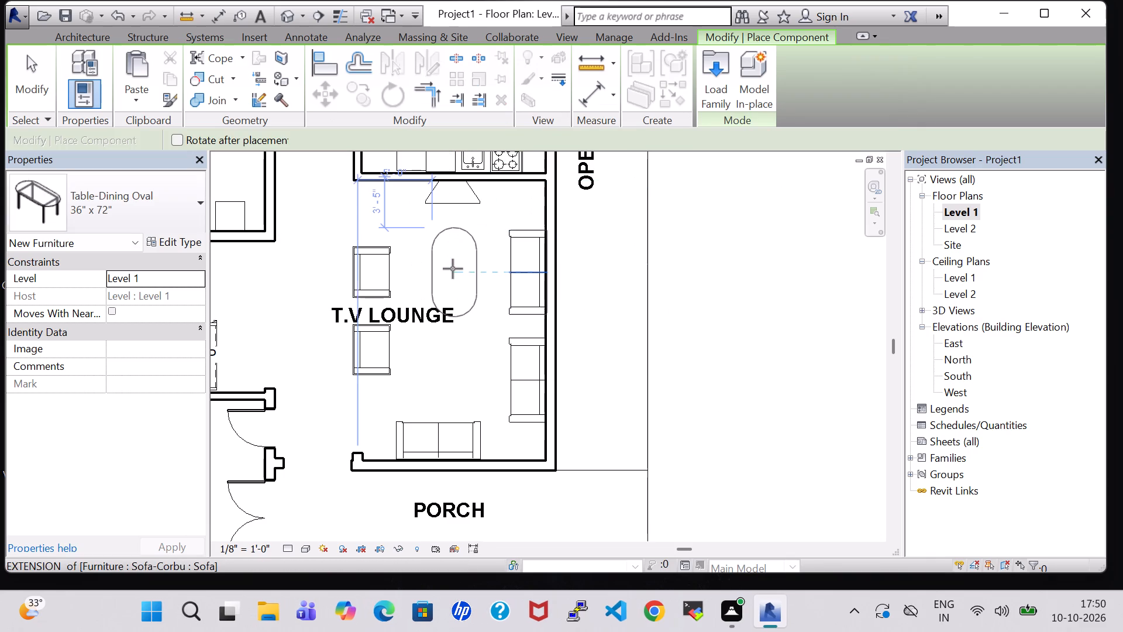
left_click(453, 269)
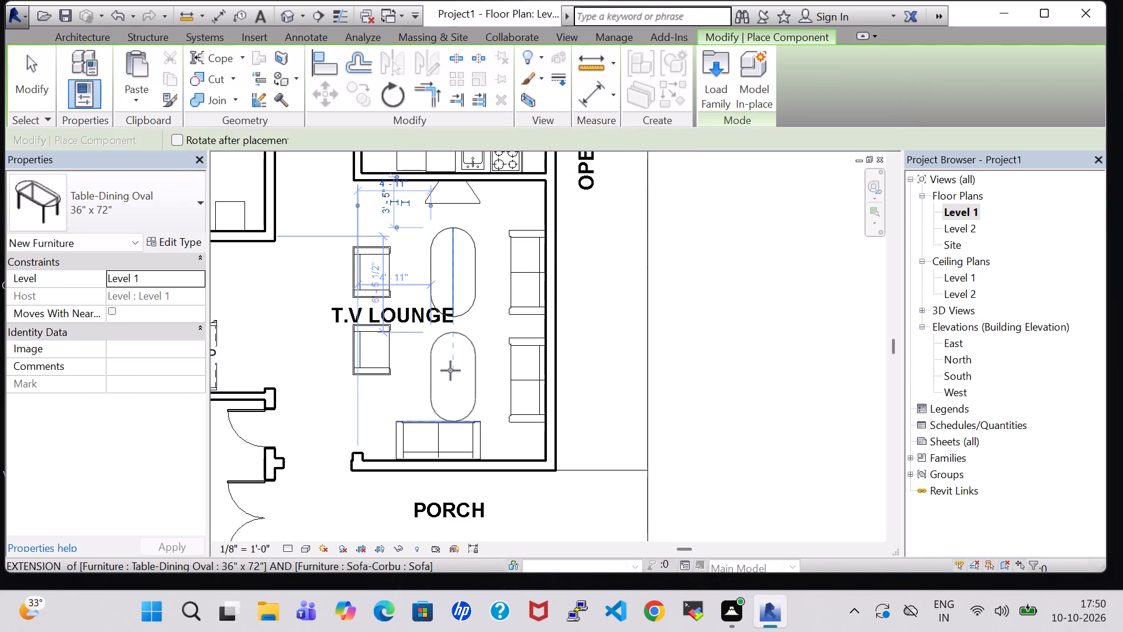
key("space")
key("space")
key("space")
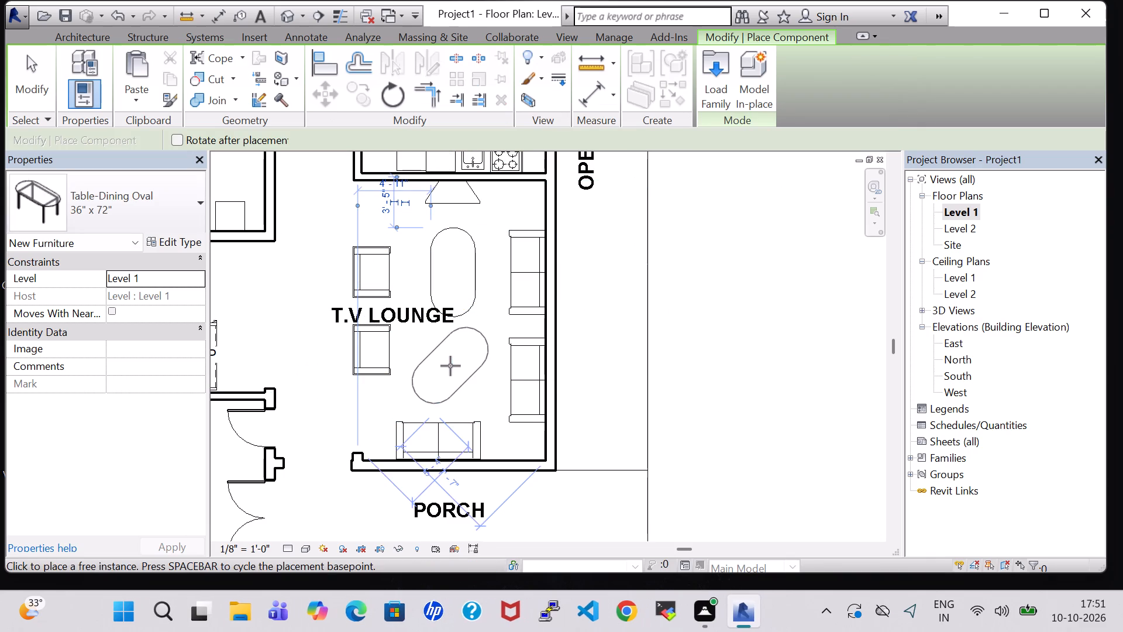
key("space")
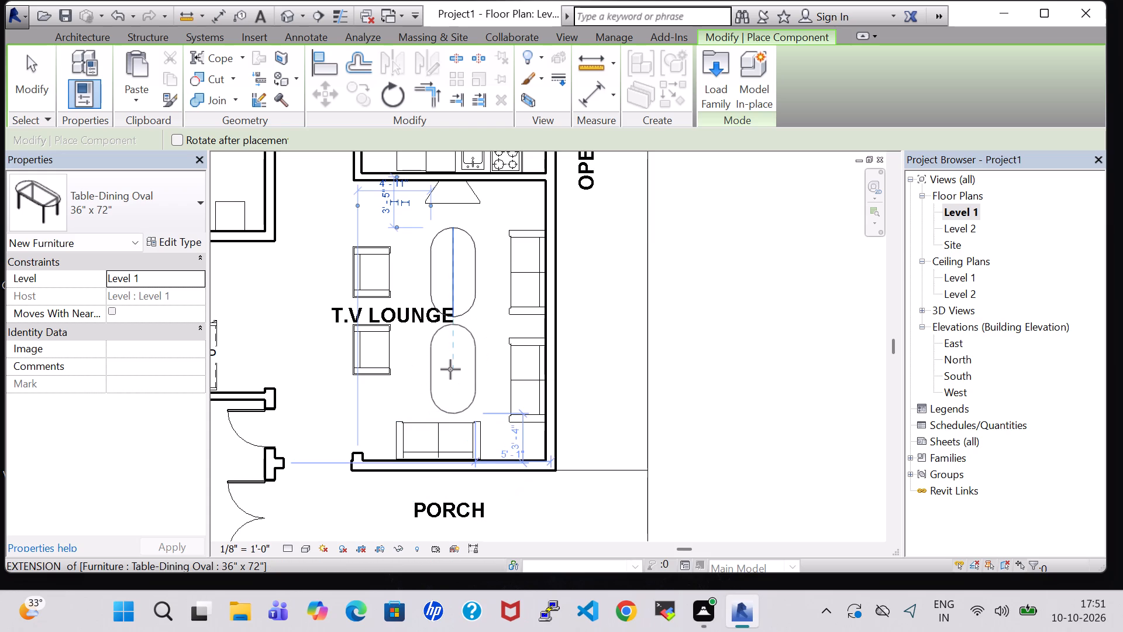
left_click(450, 369)
key("Escape")
key("Escape")
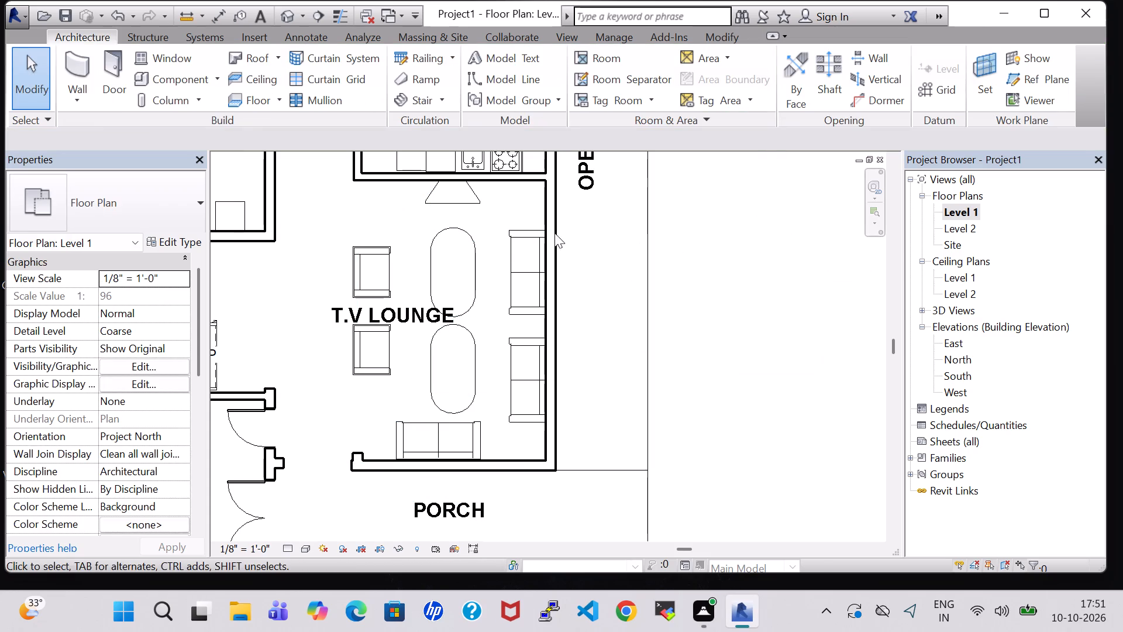
Nudge the two oval tables apart, one slightly toward the TV stand and the other slightly toward the porch-wall sofa.
left_click(438, 234)
key("Up")
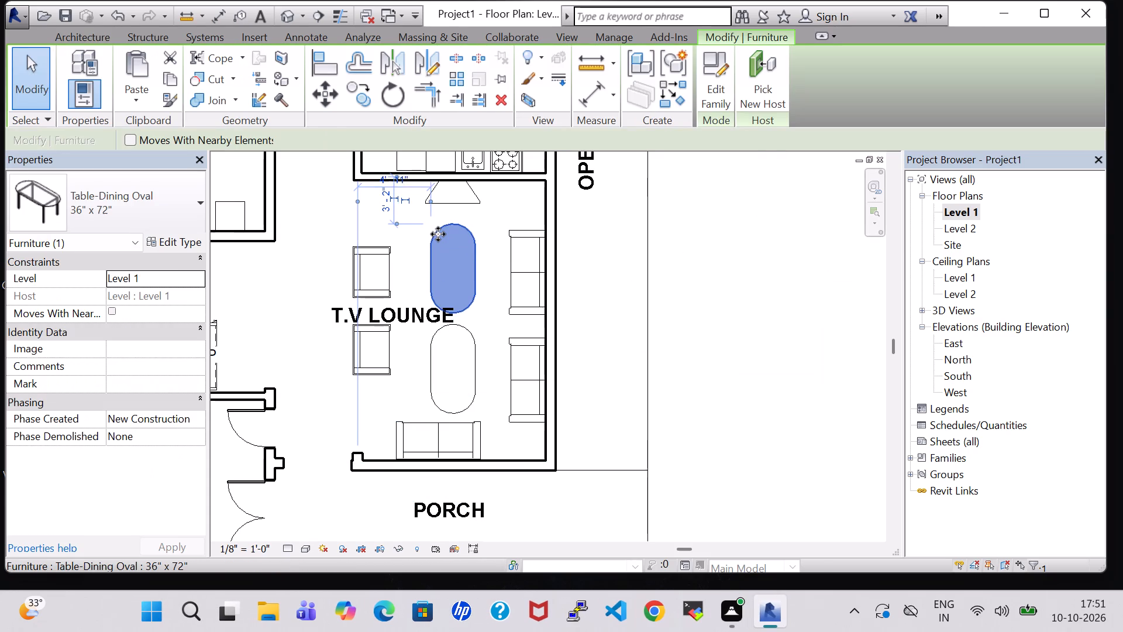
key("Right")
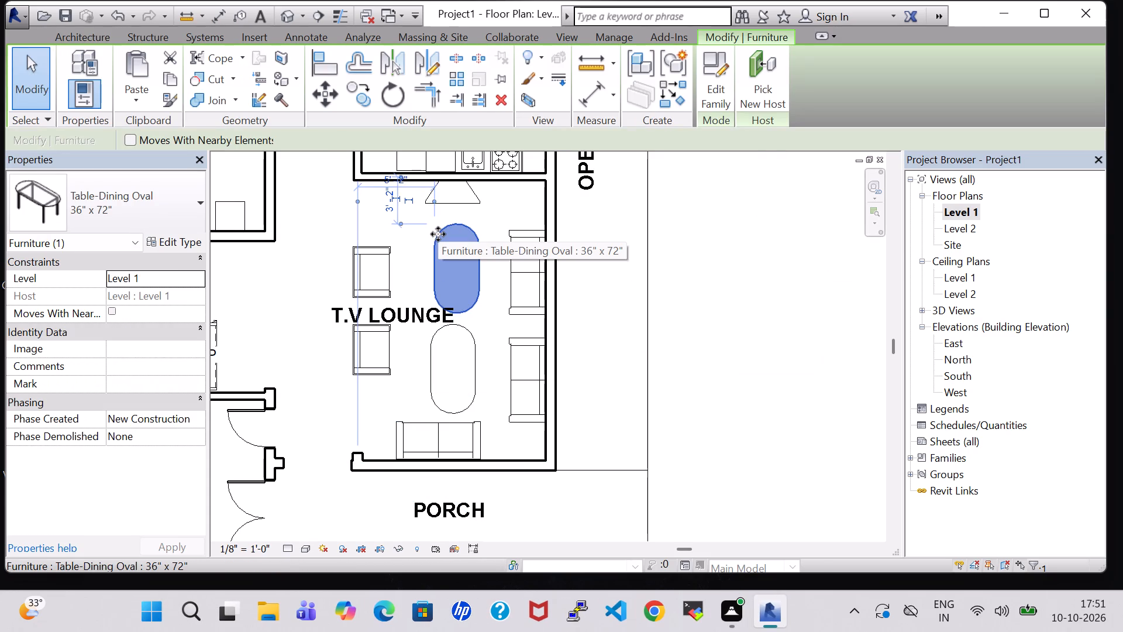
key("Left")
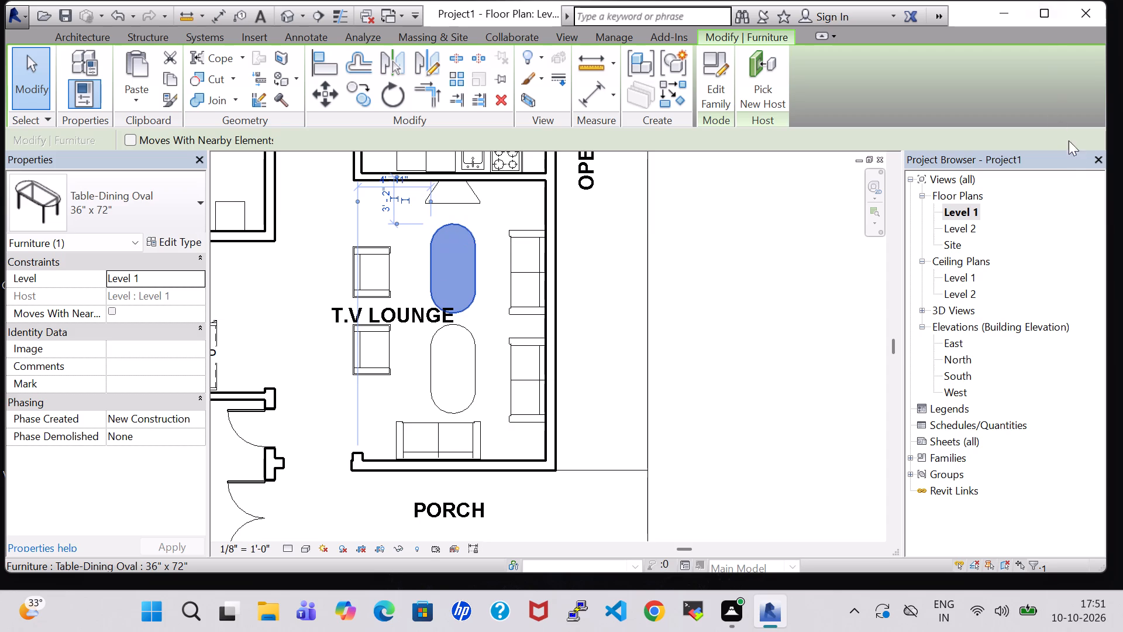
left_click(788, 324)
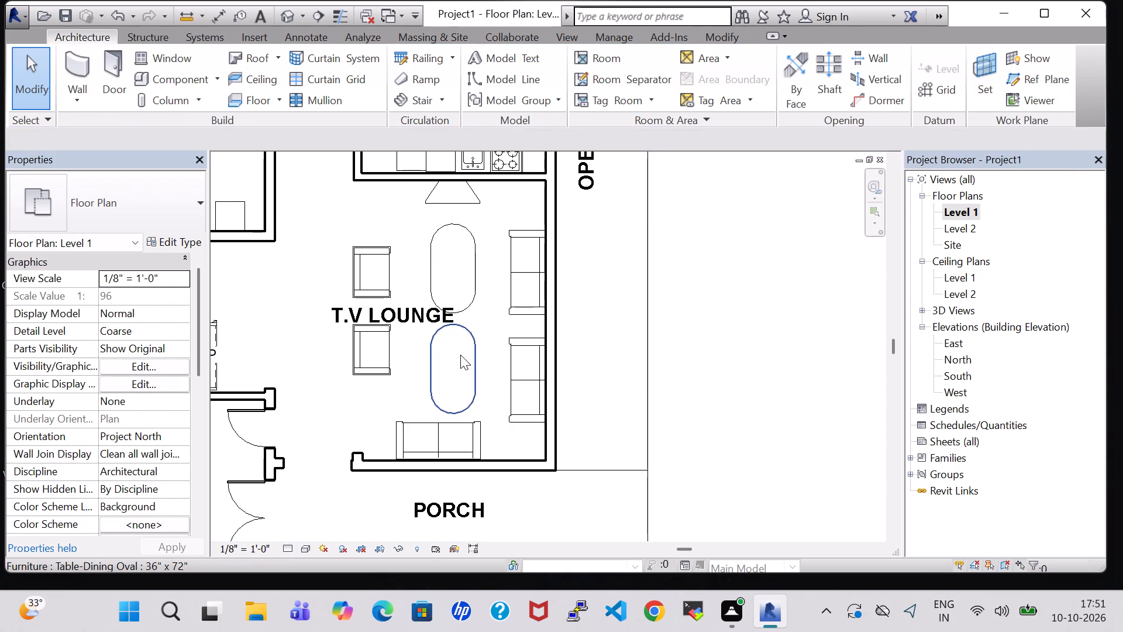
left_click(460, 355)
key("Down")
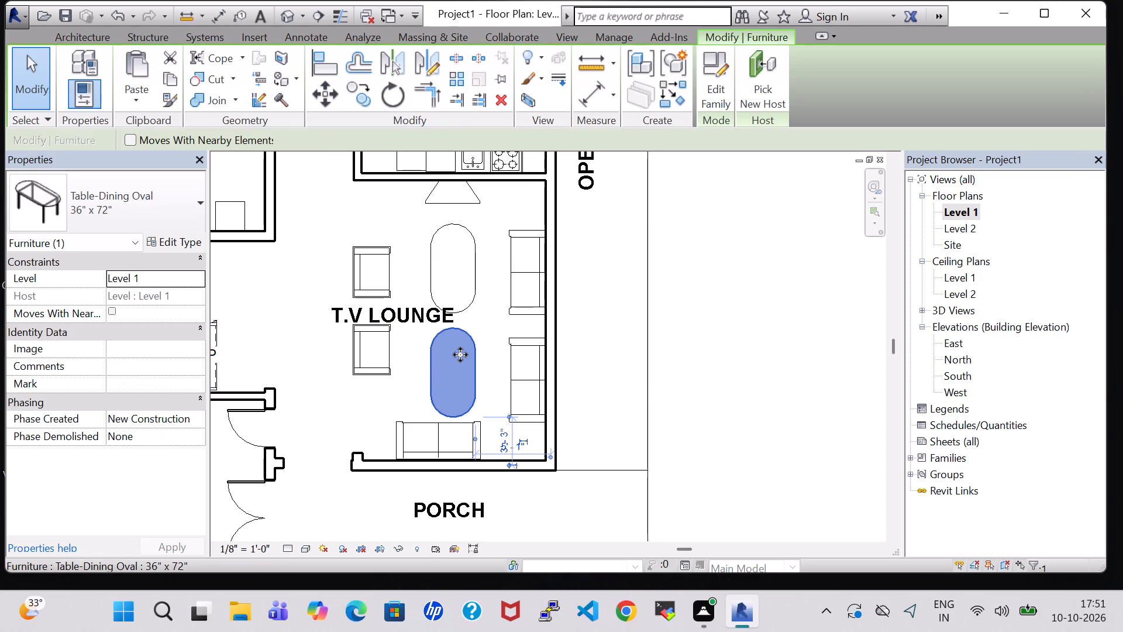
Nudge the T.V lounge chair nearer the porch toward the porch wall, to about 11'-6" from the kitchen wall.
left_click(808, 373)
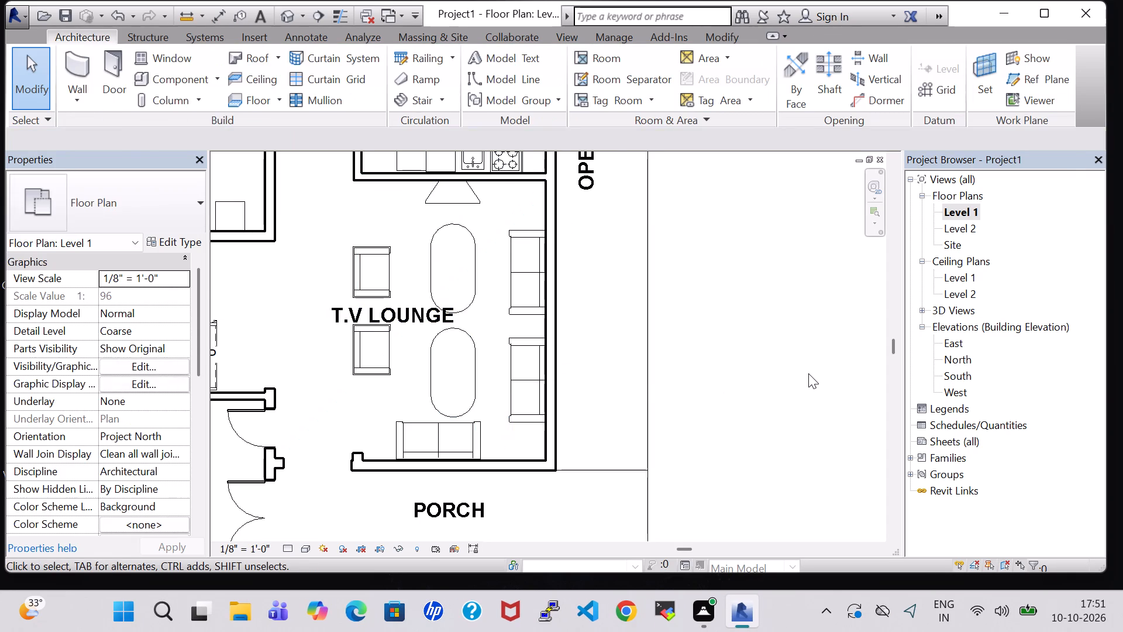
scroll(785, 379, "down", 1)
left_click(426, 367)
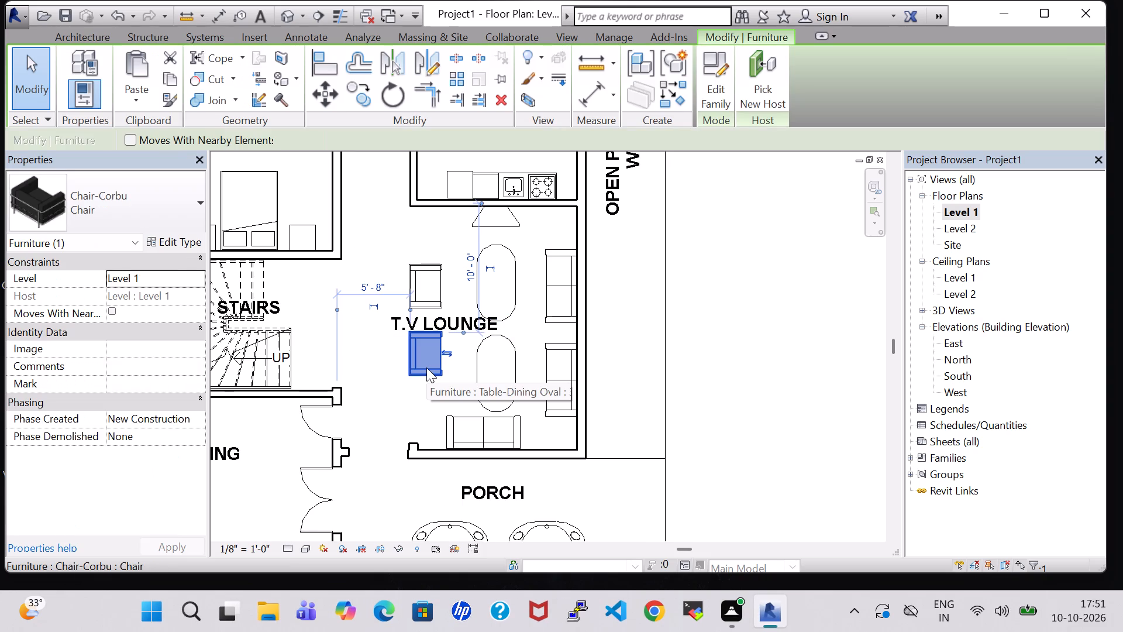
key("Down")
key("Down")
key("Down")
key("Down")
key("Down")
key("Down")
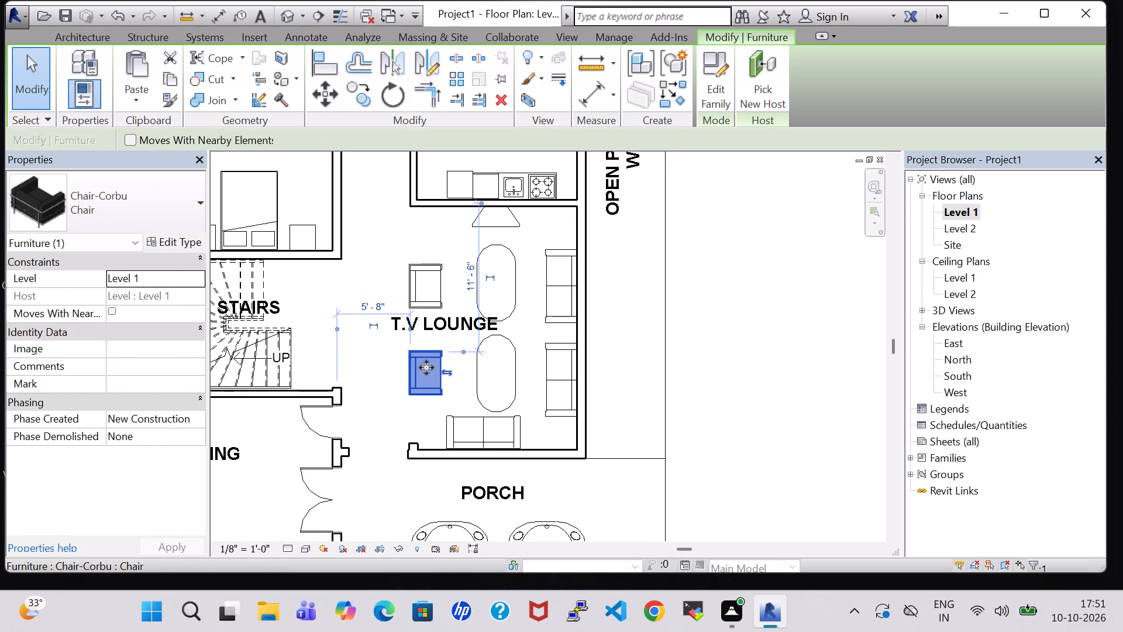
left_click(763, 345)
Nudge the porch-wall sofa toward the passage-wall sofas, to about 3'-8" from the porch wall's free end.
left_click(504, 425)
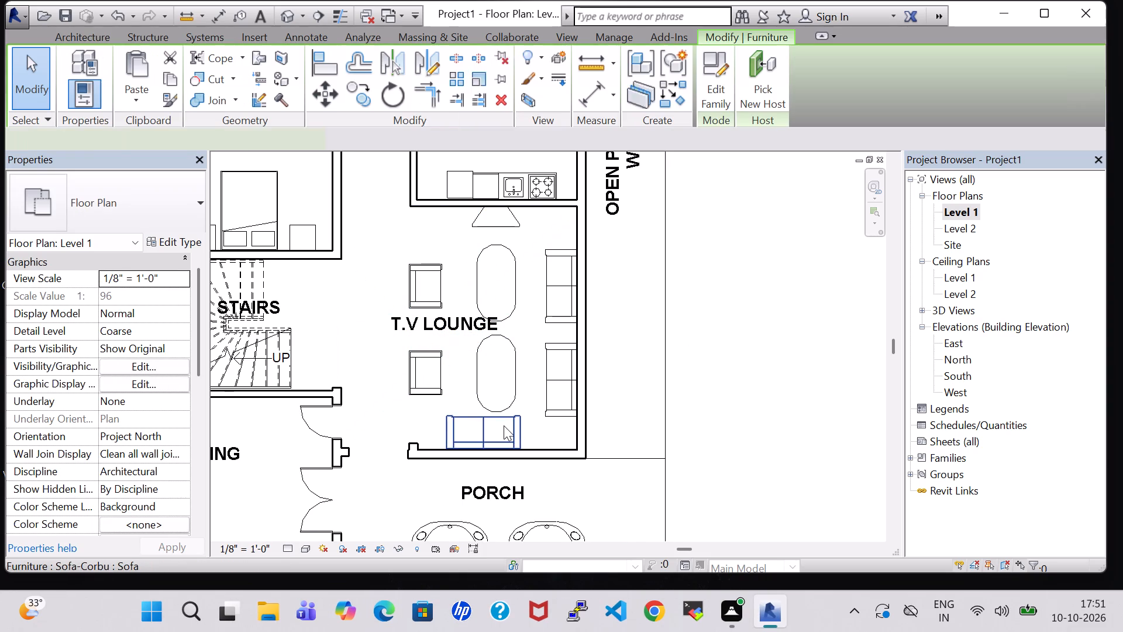
key("Right")
key("Right")
key("Right")
key("Right")
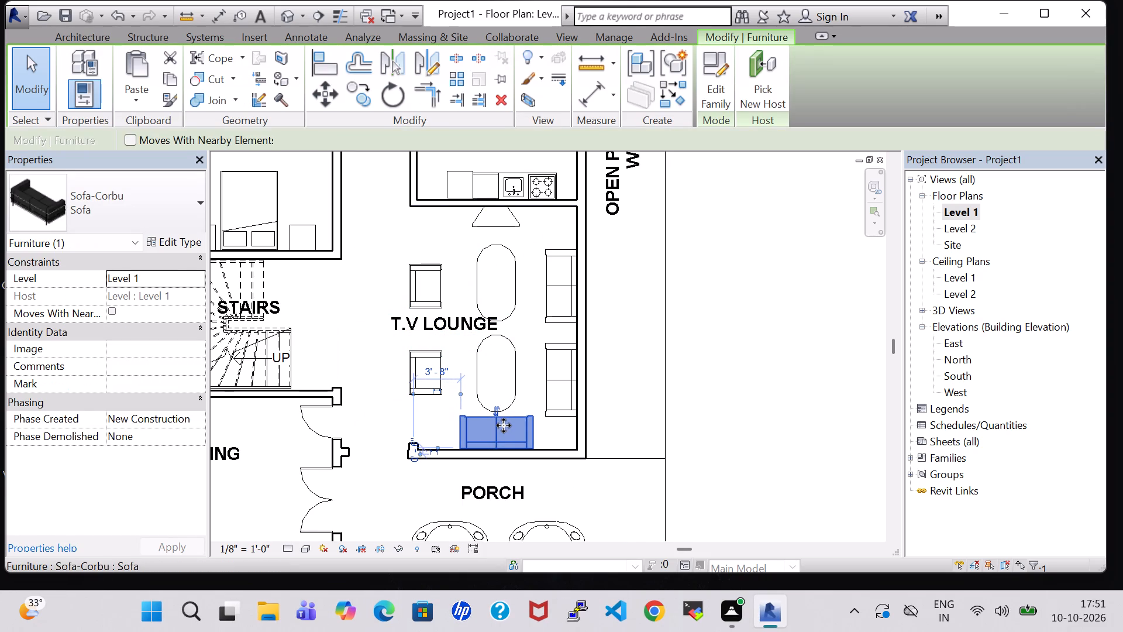
left_click(729, 314)
Nudge the chair nearer the kitchen slightly toward the porch, to about 5'-0 1/2" from the kitchen wall.
left_click(428, 278)
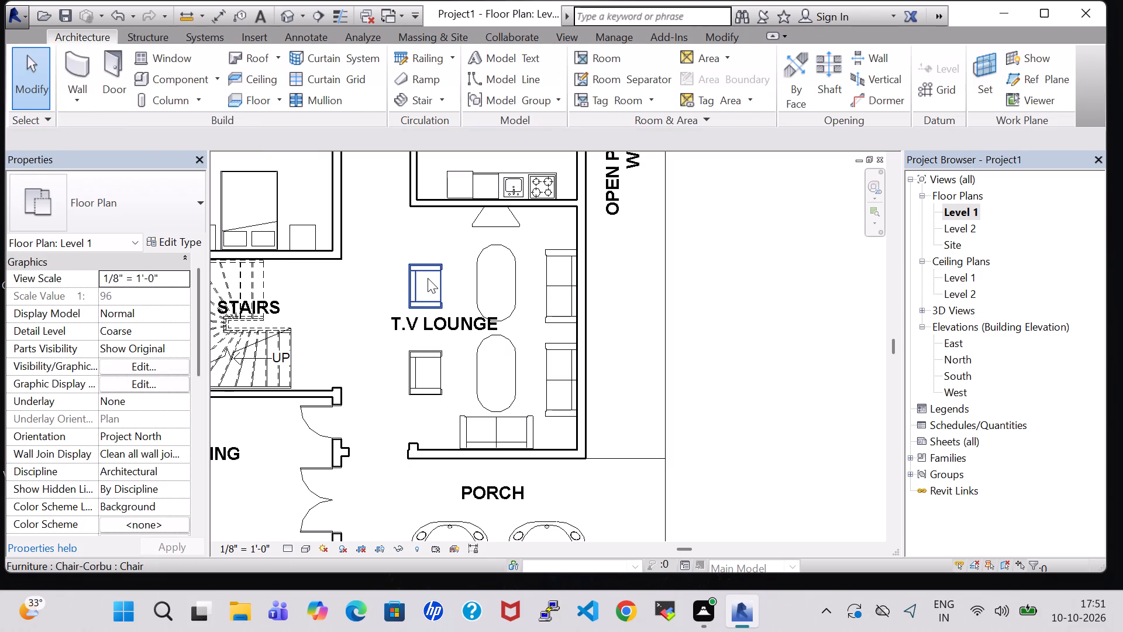
key("Down")
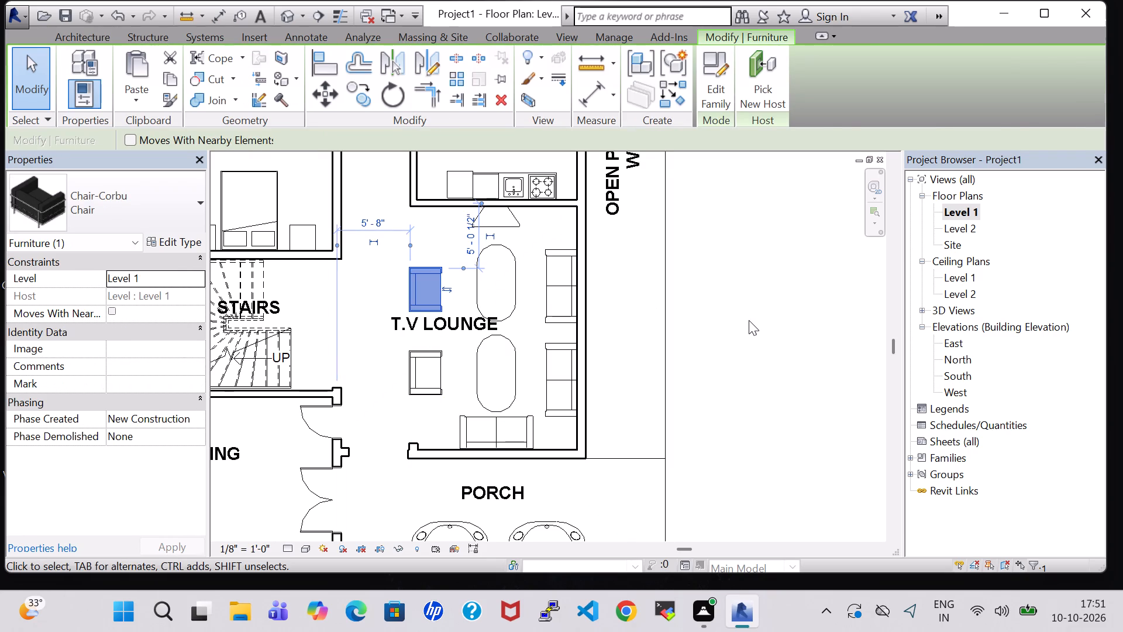
left_click(749, 320)
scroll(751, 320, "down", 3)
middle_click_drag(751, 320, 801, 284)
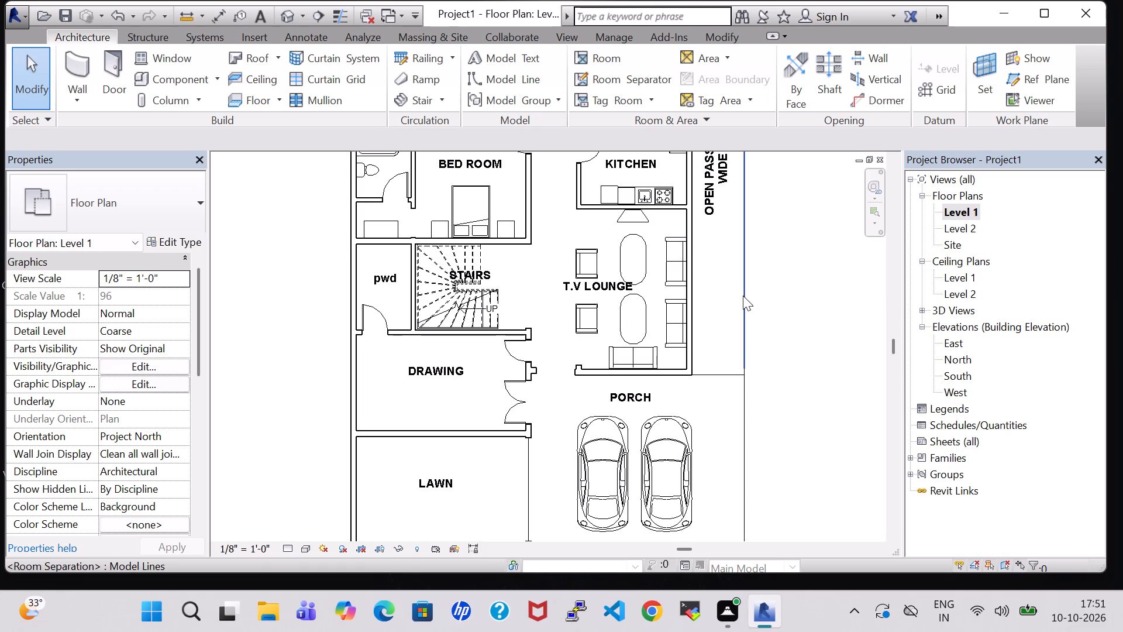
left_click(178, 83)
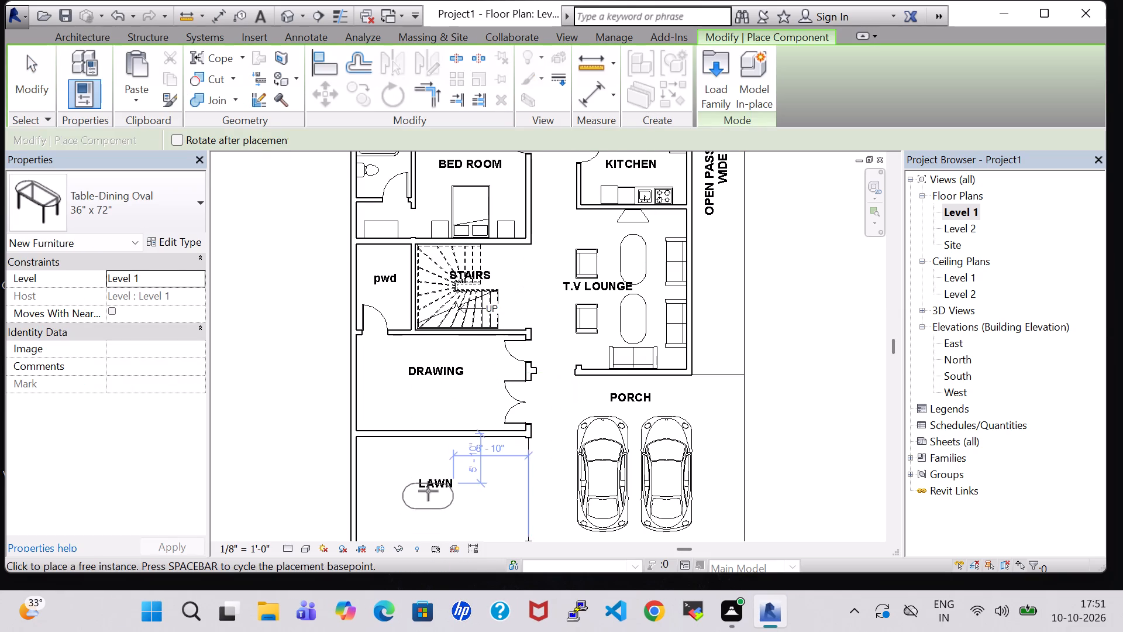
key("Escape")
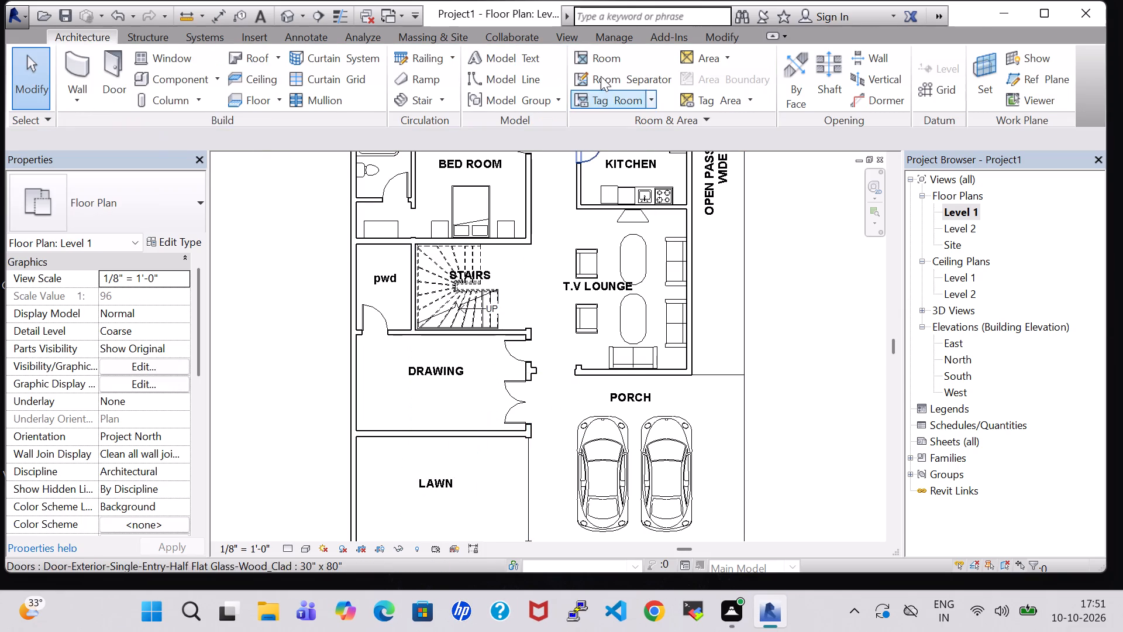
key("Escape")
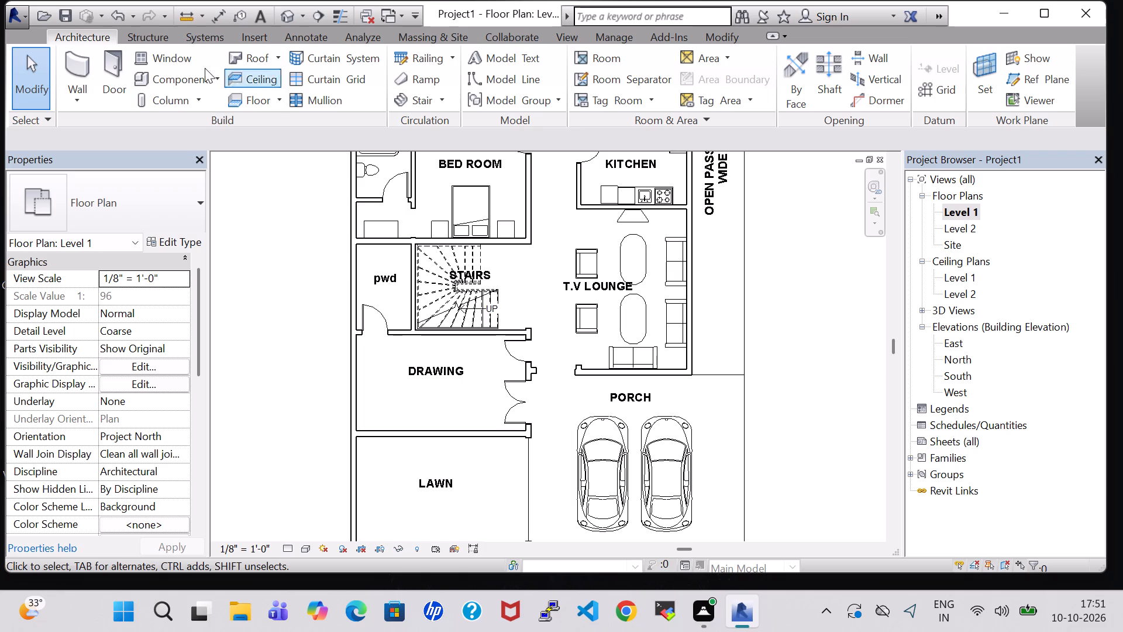
Load the Chair-Tablet Arm family from the Furniture library's Seating folder for placement as a component.
left_click(154, 79)
left_click(719, 70)
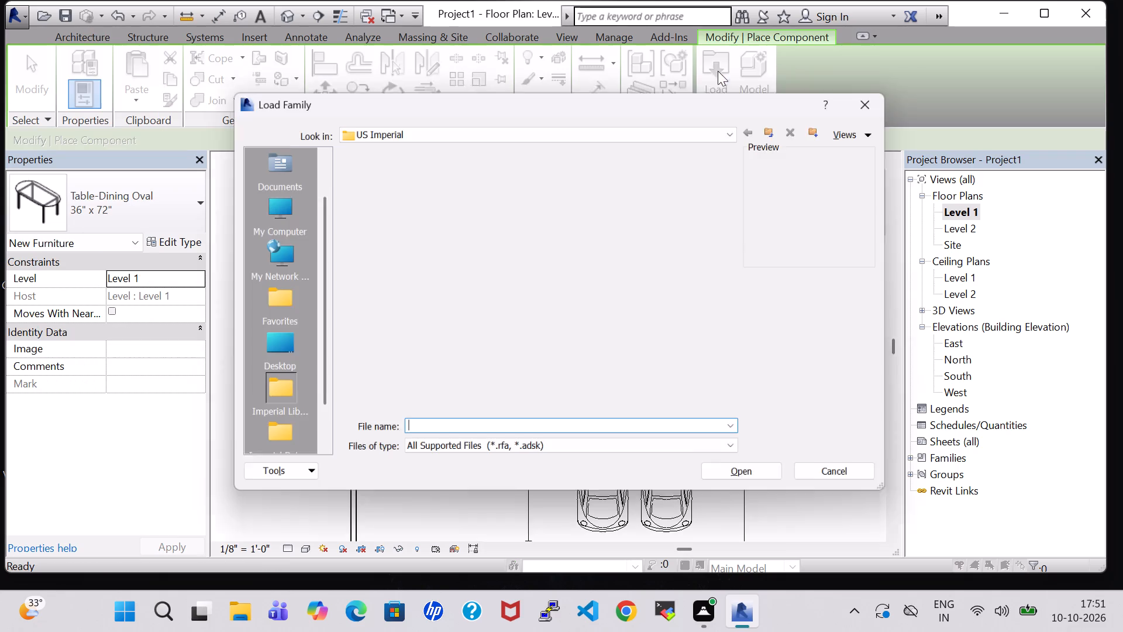
scroll(602, 232, "down", 1)
double_click(657, 252)
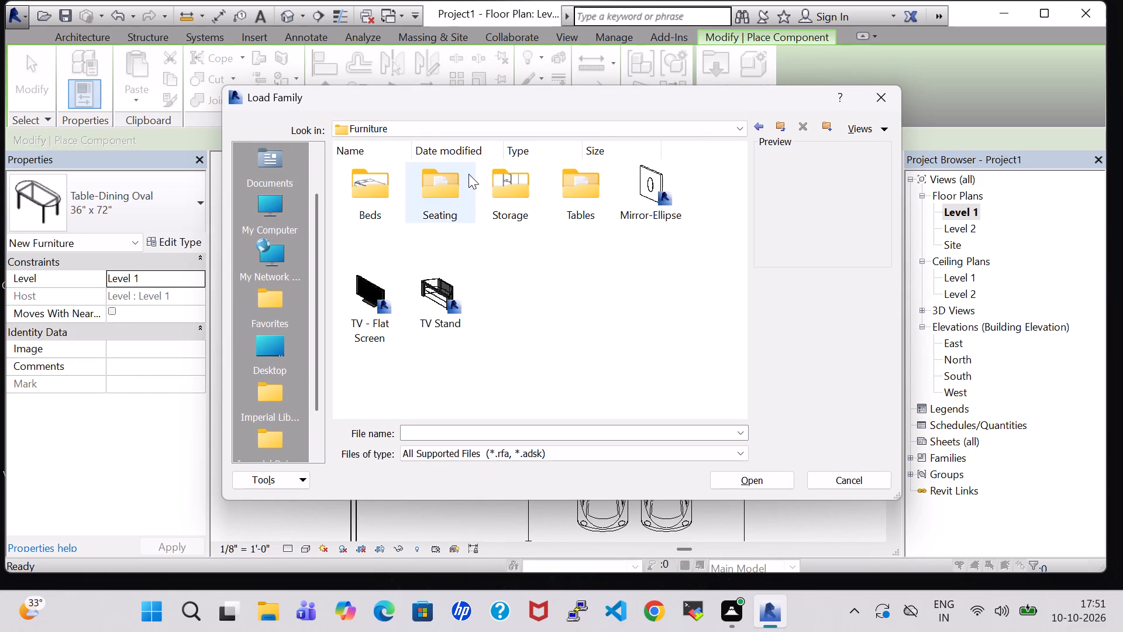
double_click(465, 198)
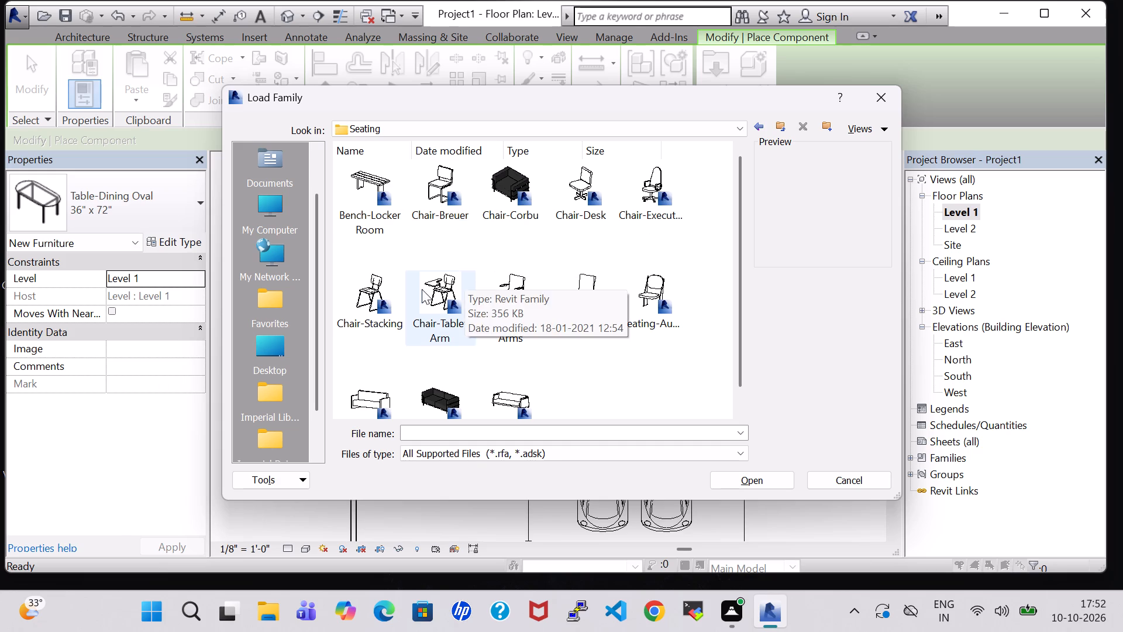
left_click(443, 290)
left_click(771, 483)
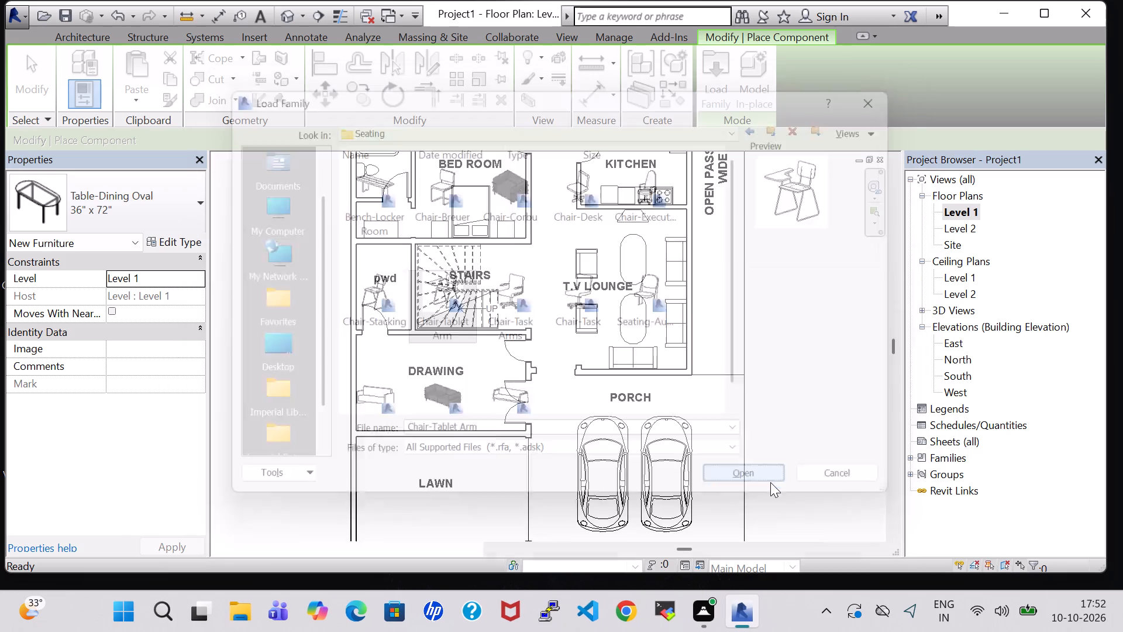
Place three Chair-Tablet Arm chairs in a row along the Drawing room's lawn-side wall, about 10'-9" from the stairs wall.
scroll(364, 413, "up", 6)
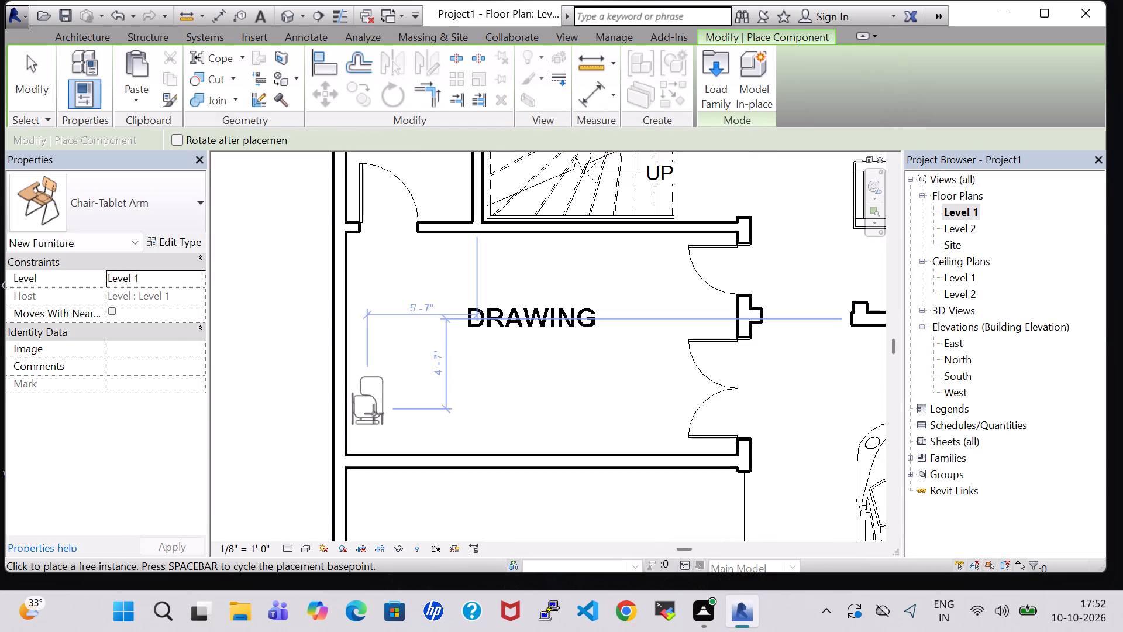
key("space")
key("space")
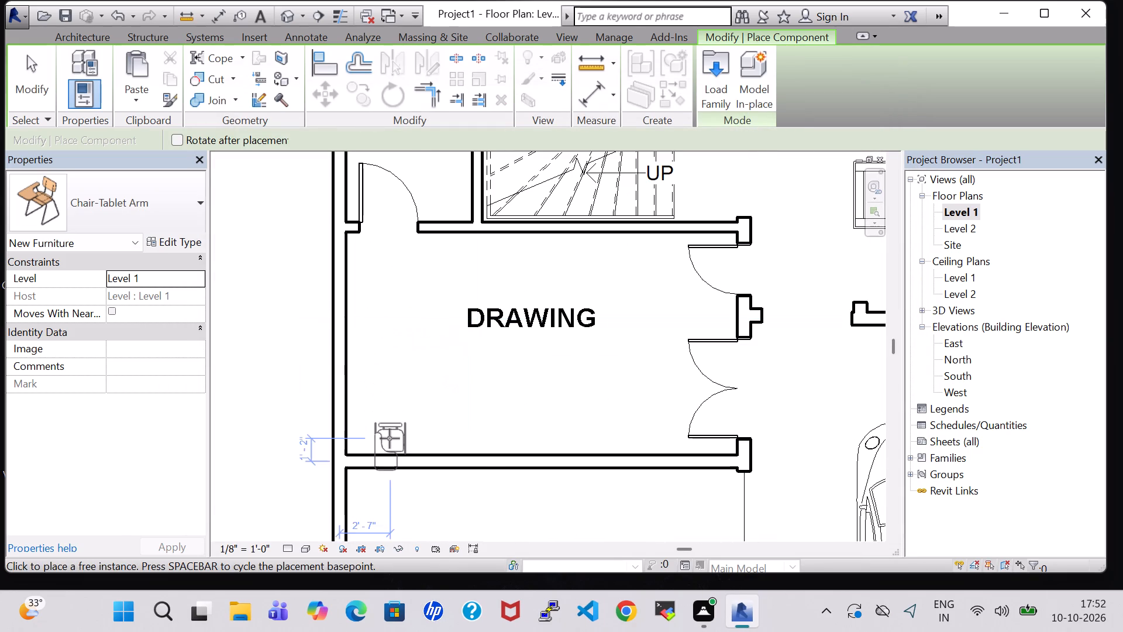
key("space")
key("space")
left_click(390, 438)
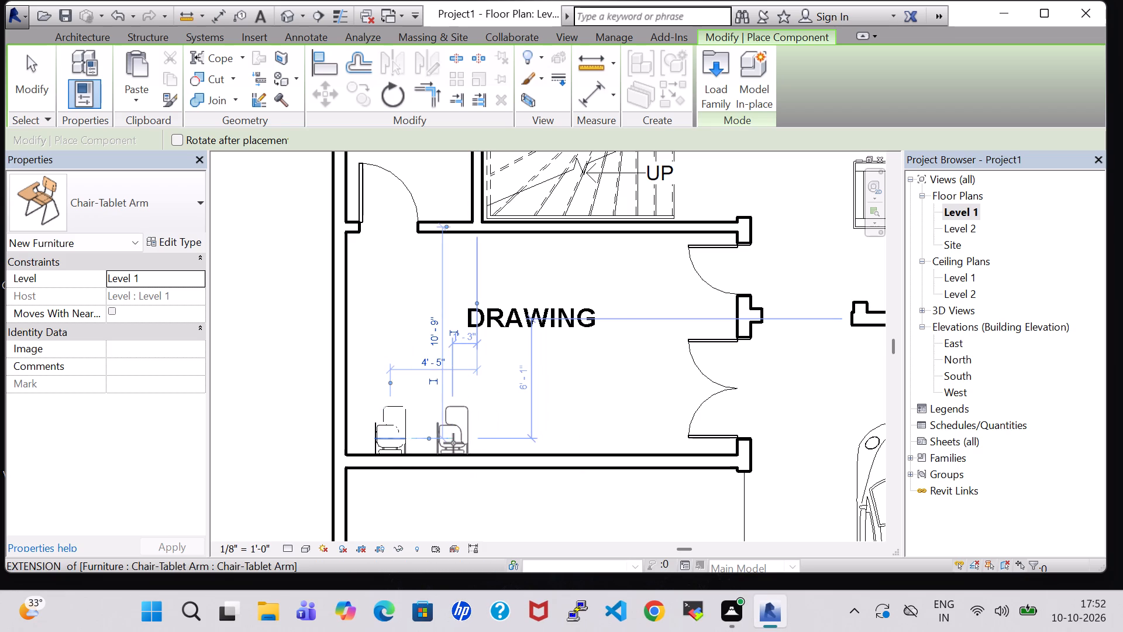
left_click(453, 443)
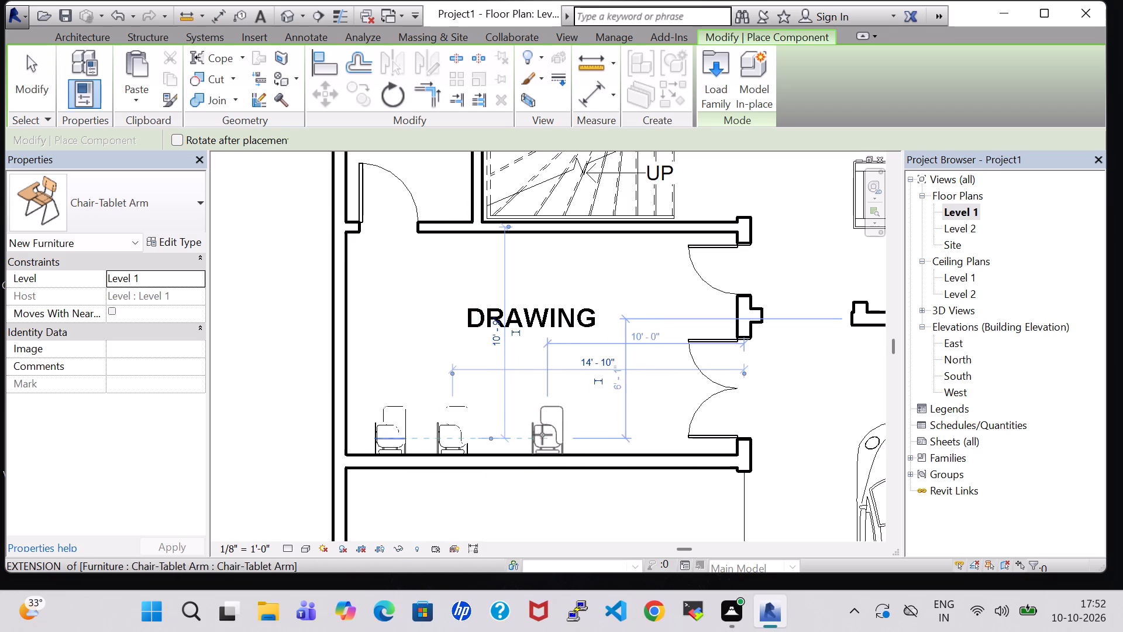
left_click(549, 435)
key("Escape")
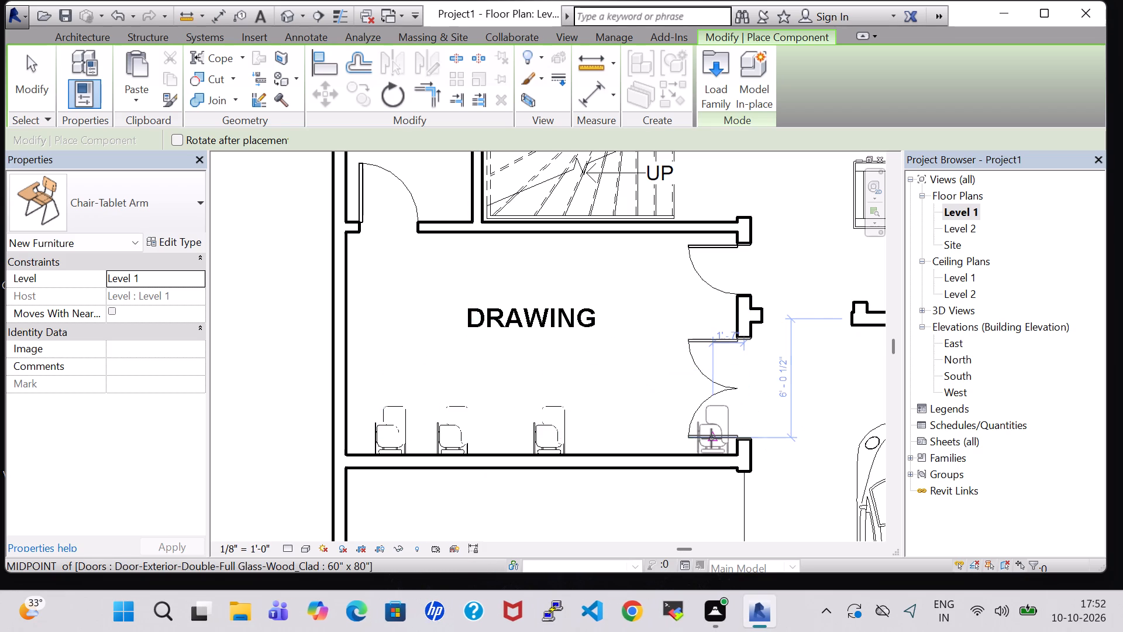
key("Escape")
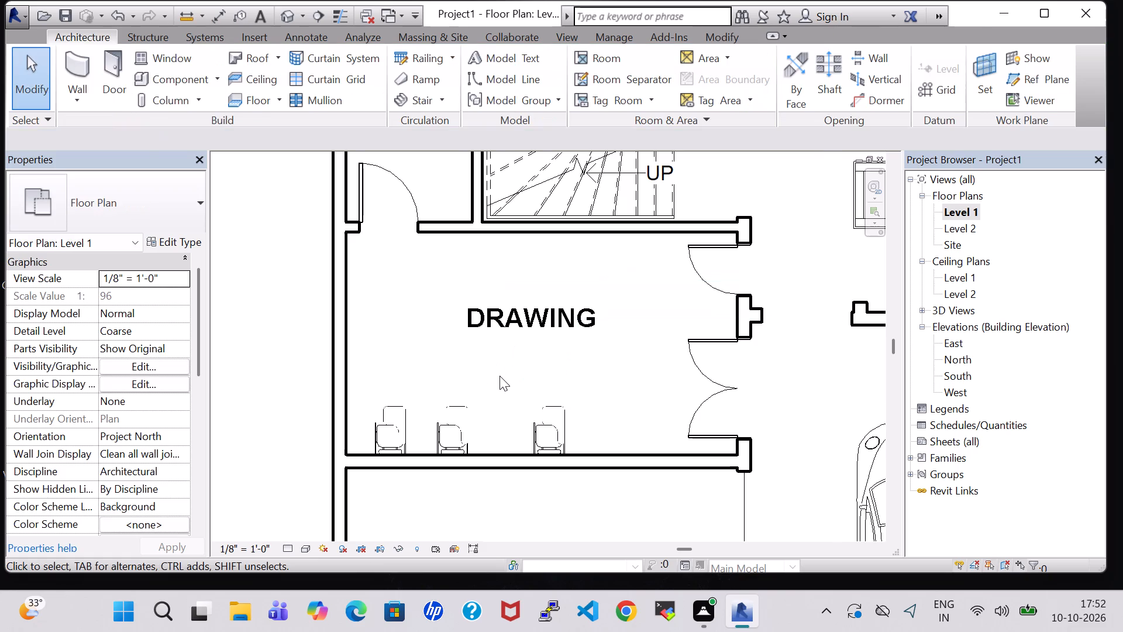
Load the Table-Rectangular family from the Furniture library's Tables folder for placement as a component.
scroll(500, 376, "down", 2)
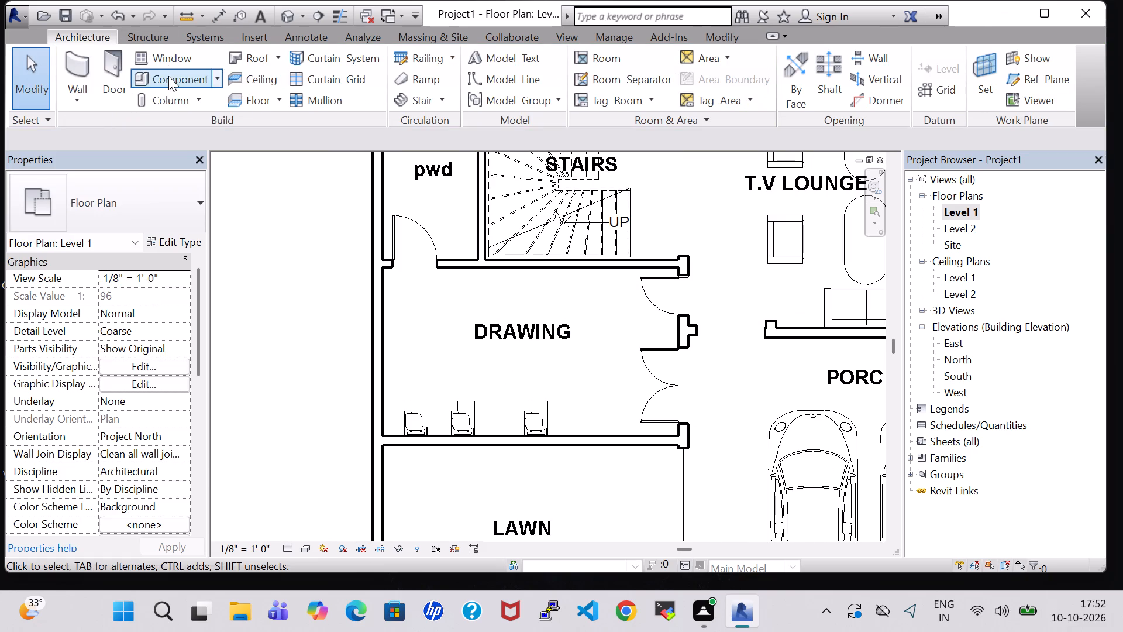
left_click(168, 76)
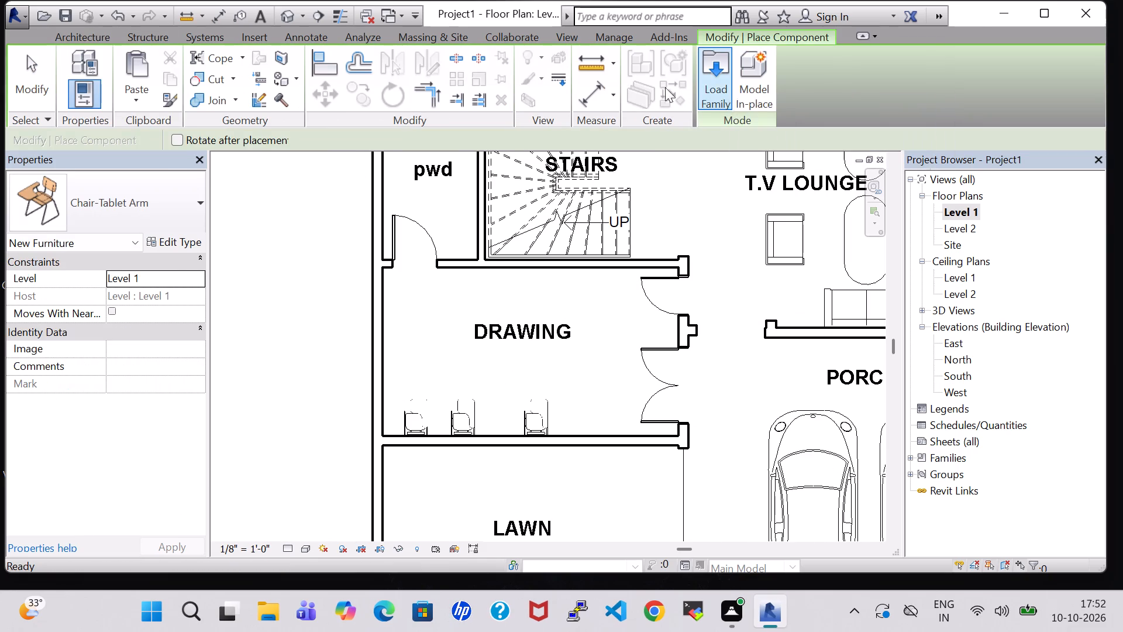
left_click(705, 80)
scroll(613, 286, "down", 1)
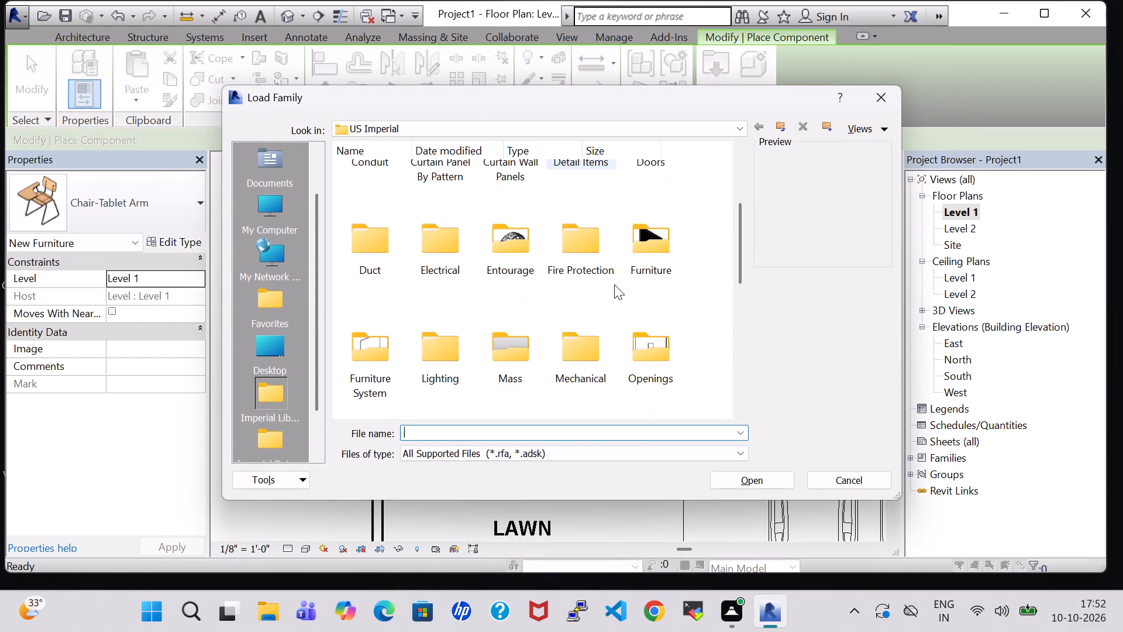
double_click(666, 236)
double_click(583, 201)
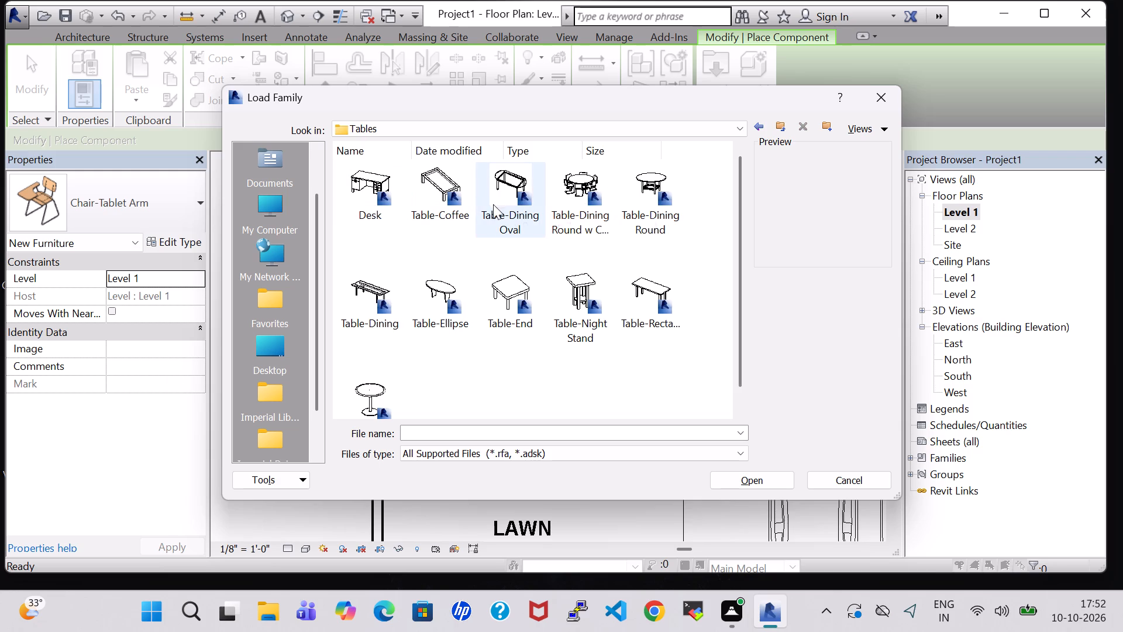
left_click(636, 284)
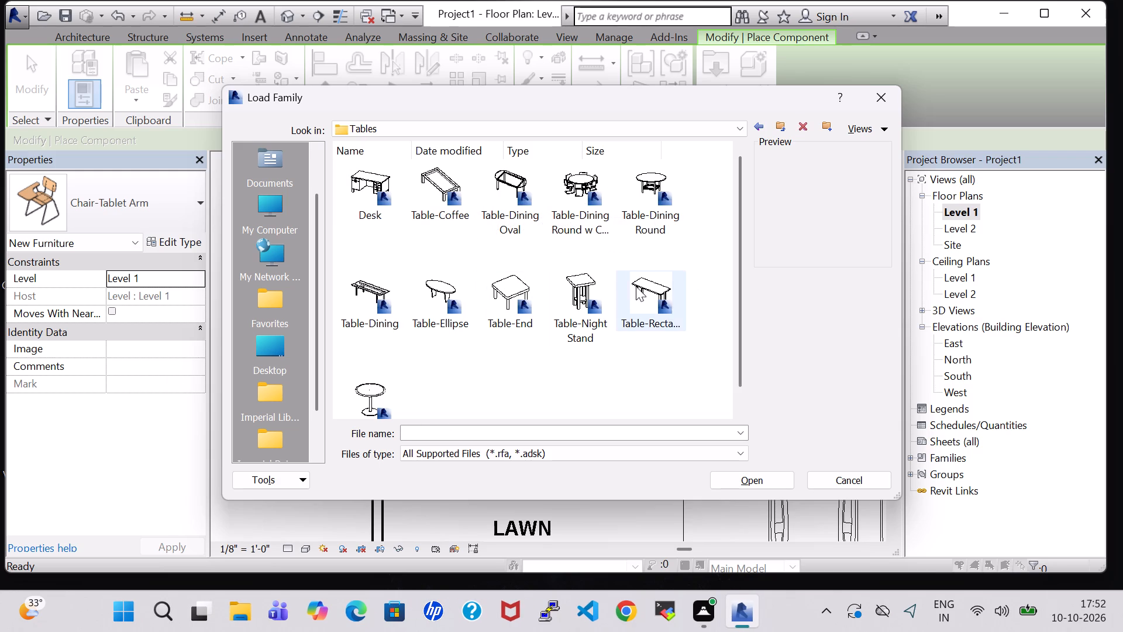
left_click(742, 485)
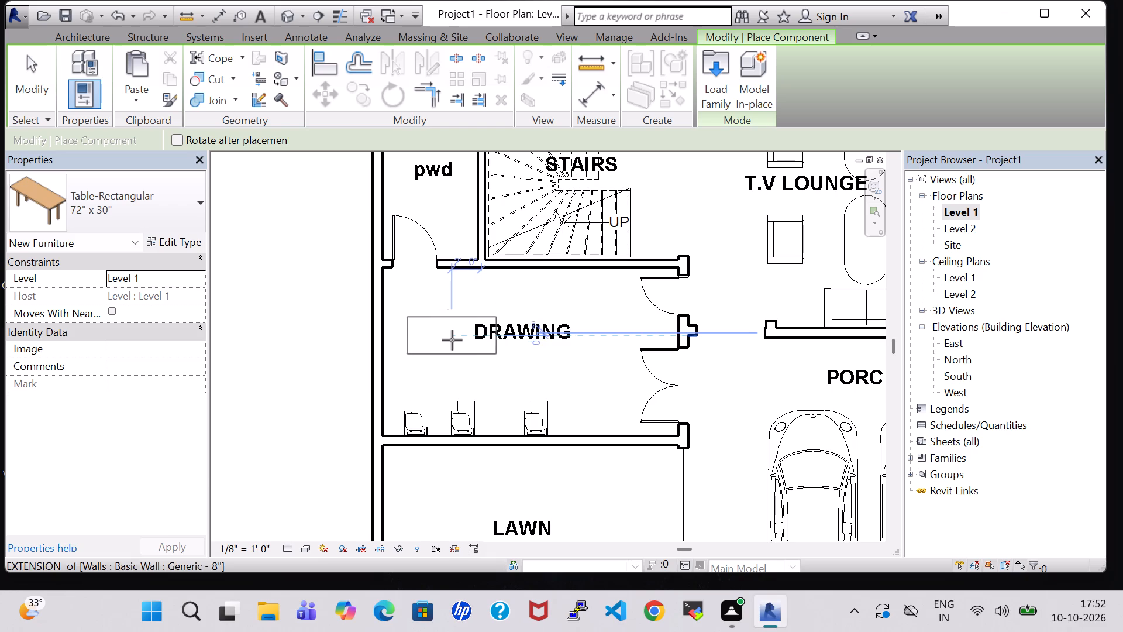
Place one 72" x 30" Table-Rectangular table crosswise in the Drawing room, about 5'-6" from the stairs wall.
left_click(452, 346)
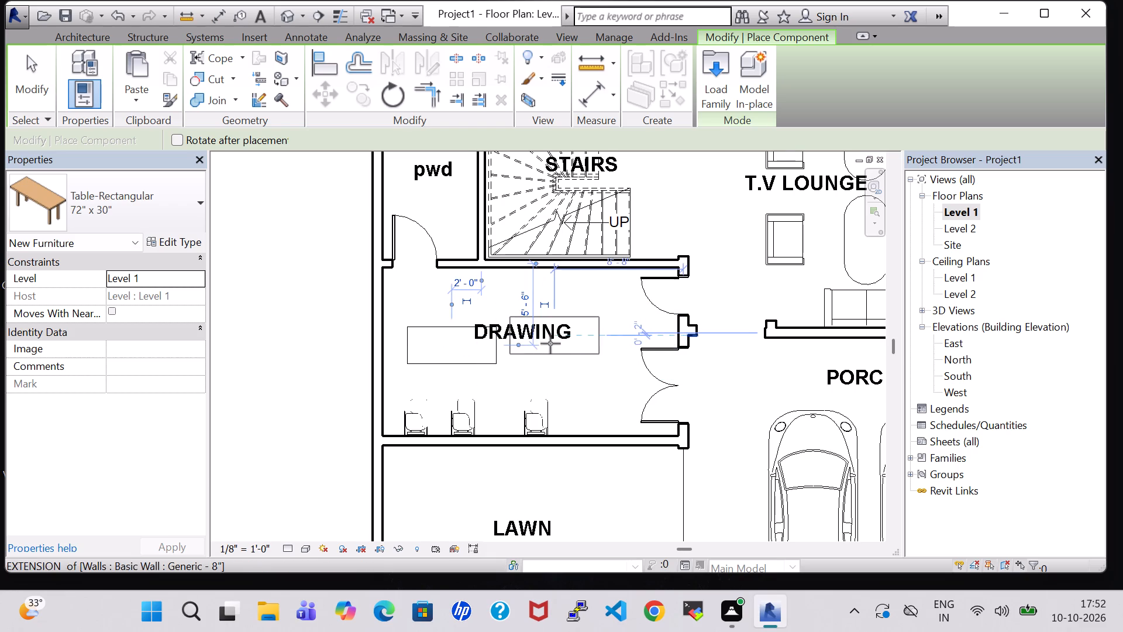
key("Escape")
key("Escape")
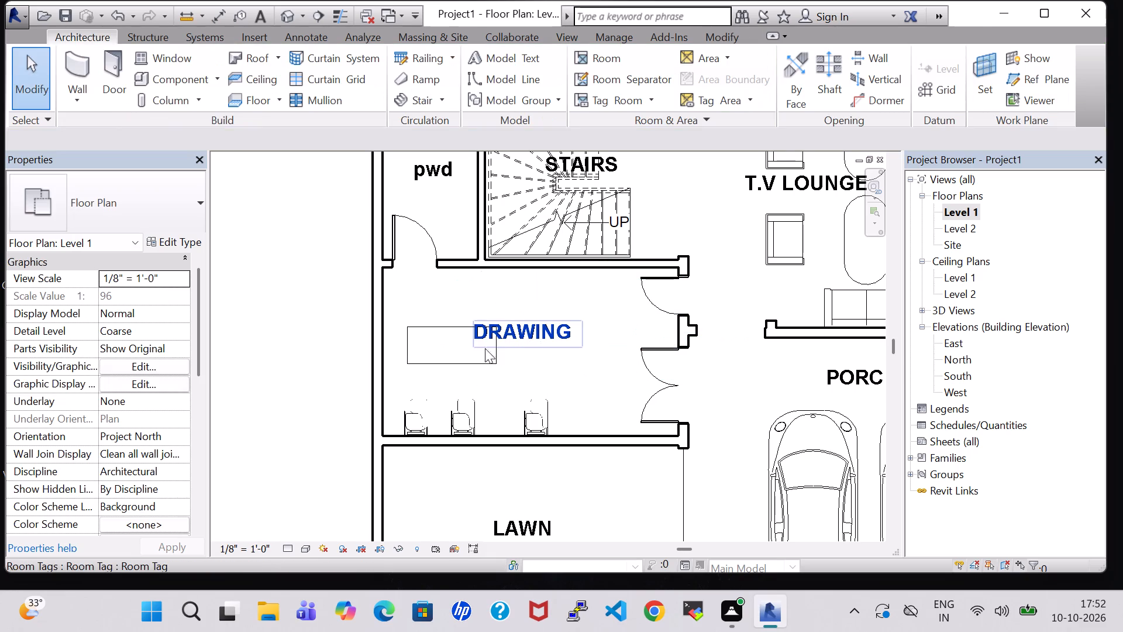
Nudge the rectangular table toward the double doors and over the DRAWING label, to about 4'-6" from the stairs wall.
left_click(470, 359)
key("Right")
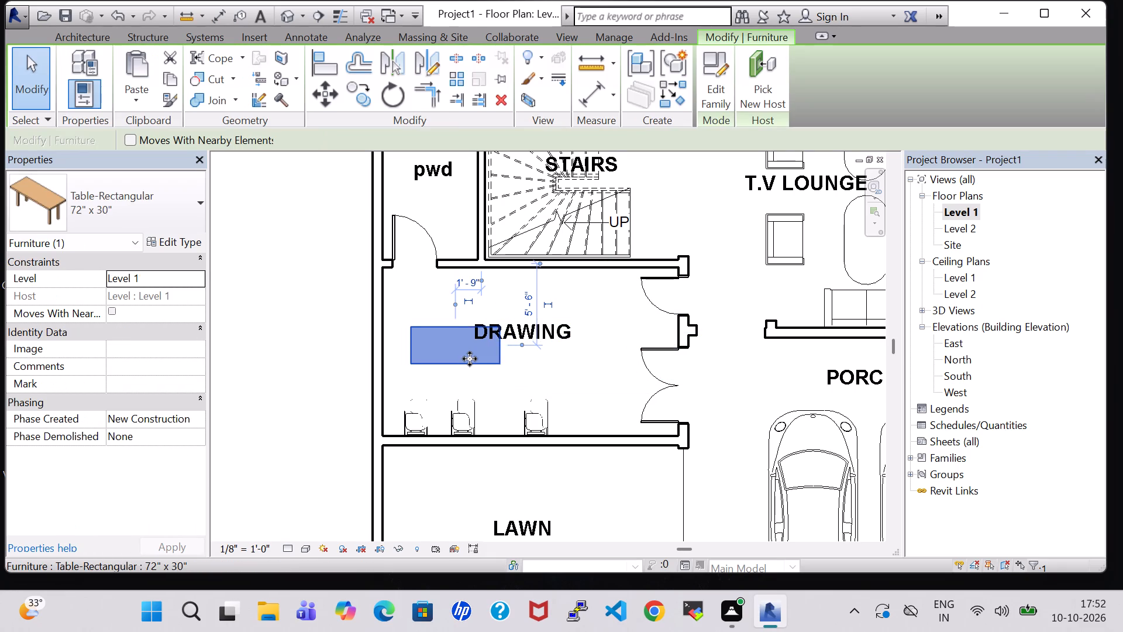
key("Right")
key("Right")
key("Right")
key("Right")
key("Right")
key("Right")
key("Right")
key("Right")
key("Right")
key("Right")
key("Right")
key("Right")
key("Right")
key("Right")
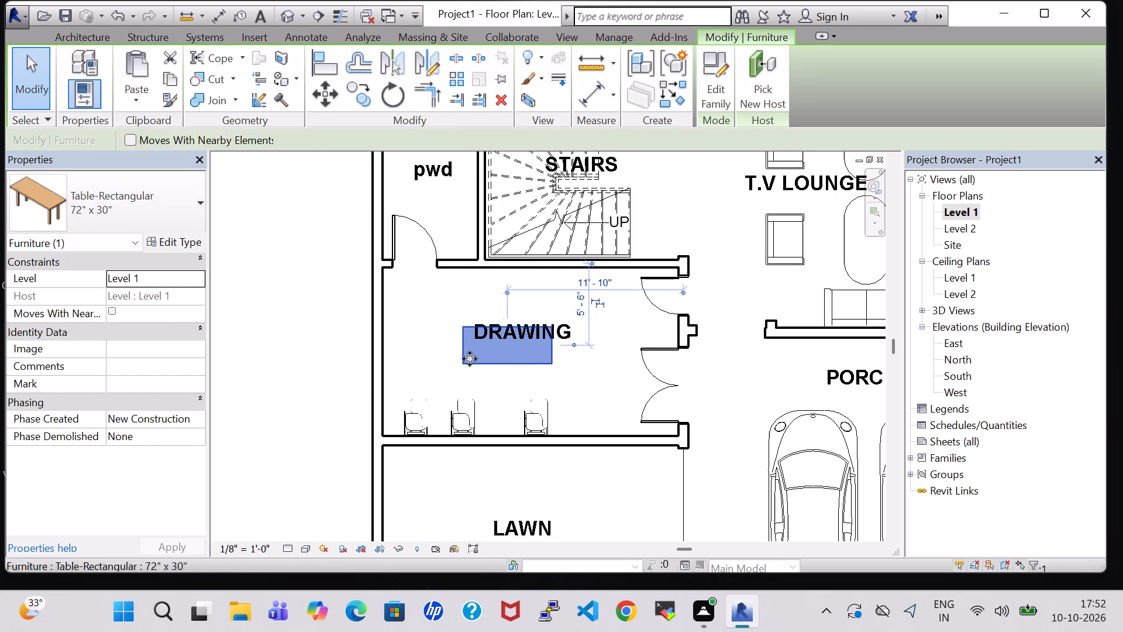
key("Right")
key("Right")
key("Right")
key("Right")
key("Right")
key("Down")
key("Down")
key("Down")
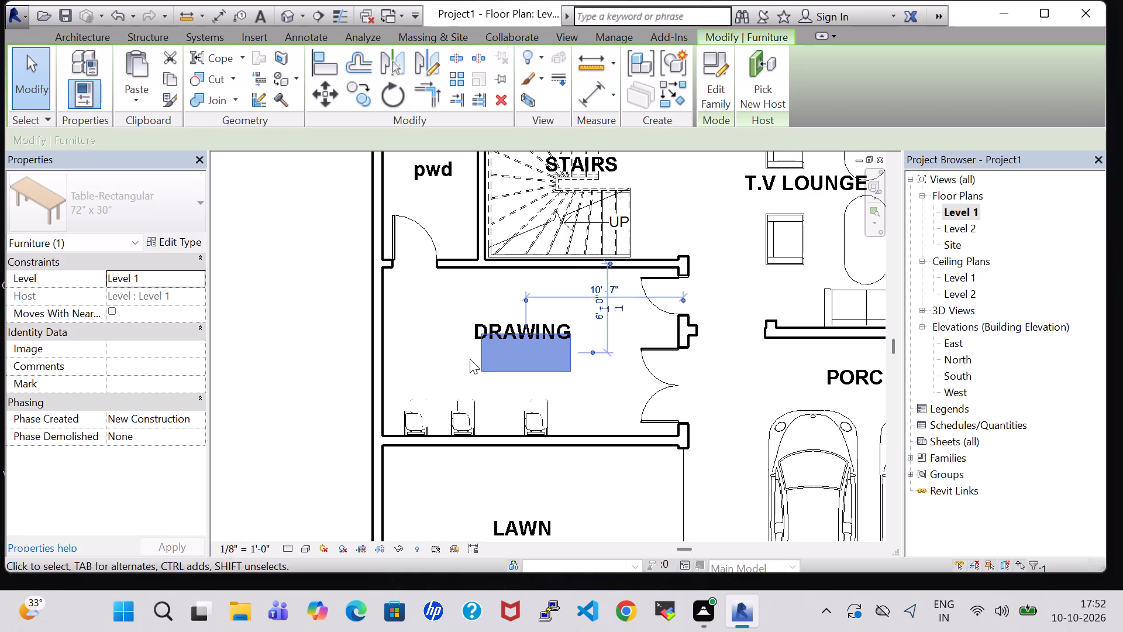
key("Up")
key("Up")
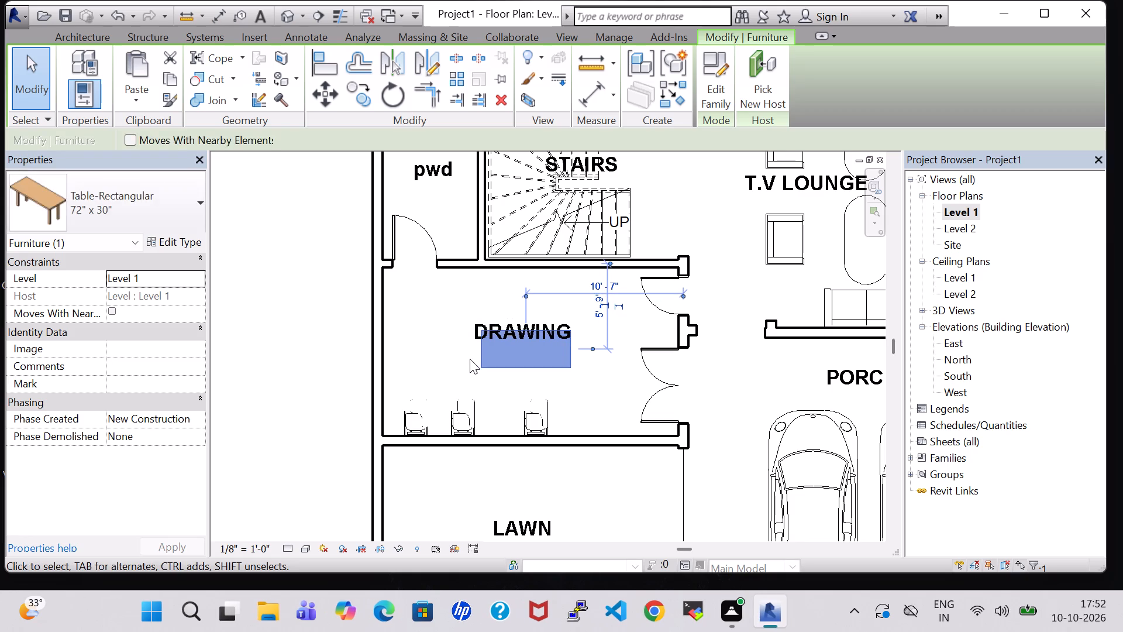
key("Up")
key("Up")
key("Up")
key("Up")
key("Up")
key("Right")
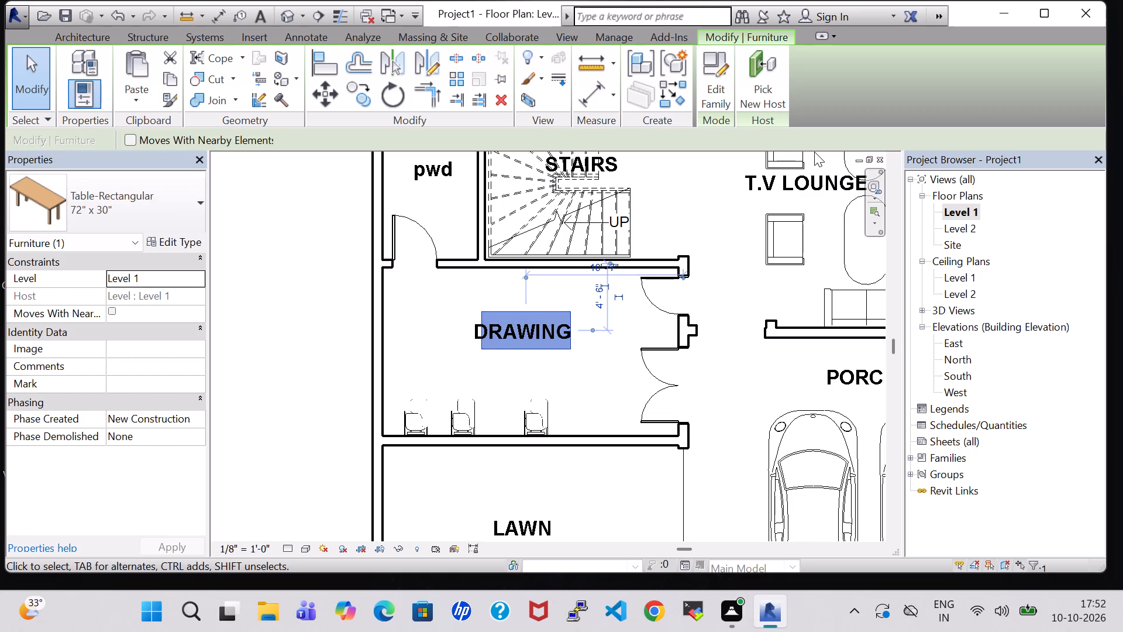
key("Right")
key("Right")
key("Right")
left_click(275, 328)
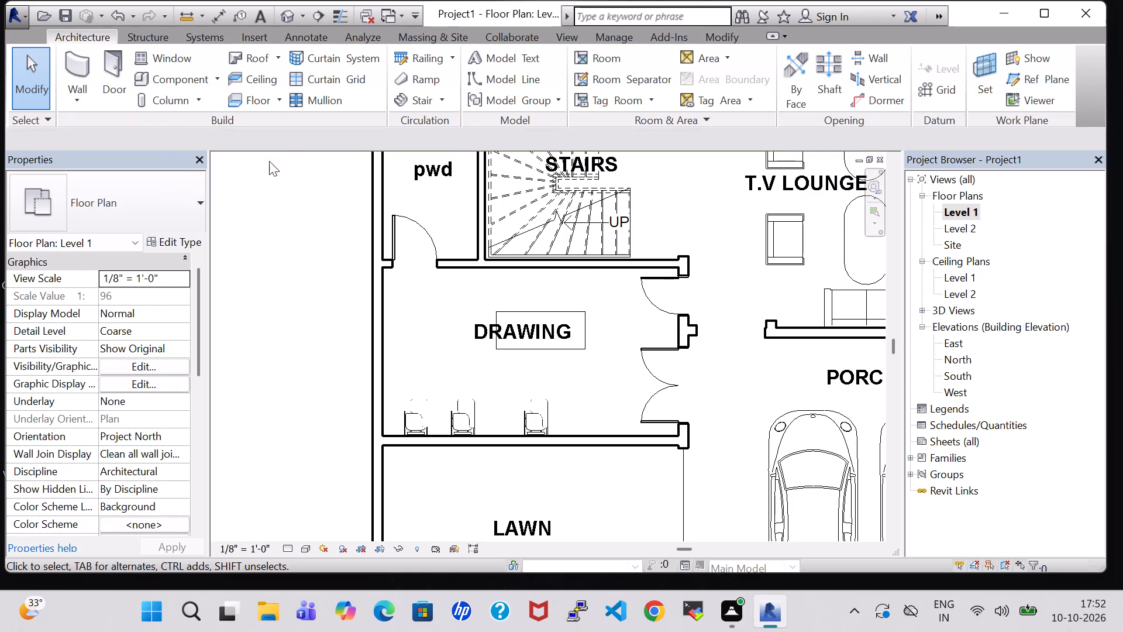
Load the Chair-Desk family from the Furniture library's Seating folder for placement as a component.
left_click(164, 80)
left_click(728, 75)
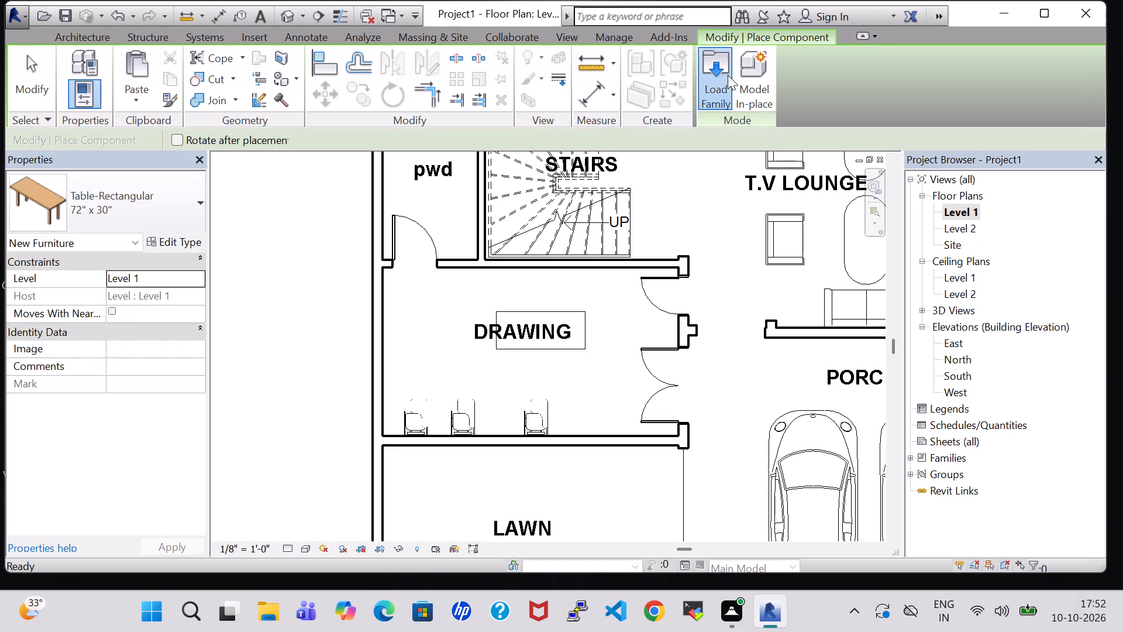
double_click(674, 401)
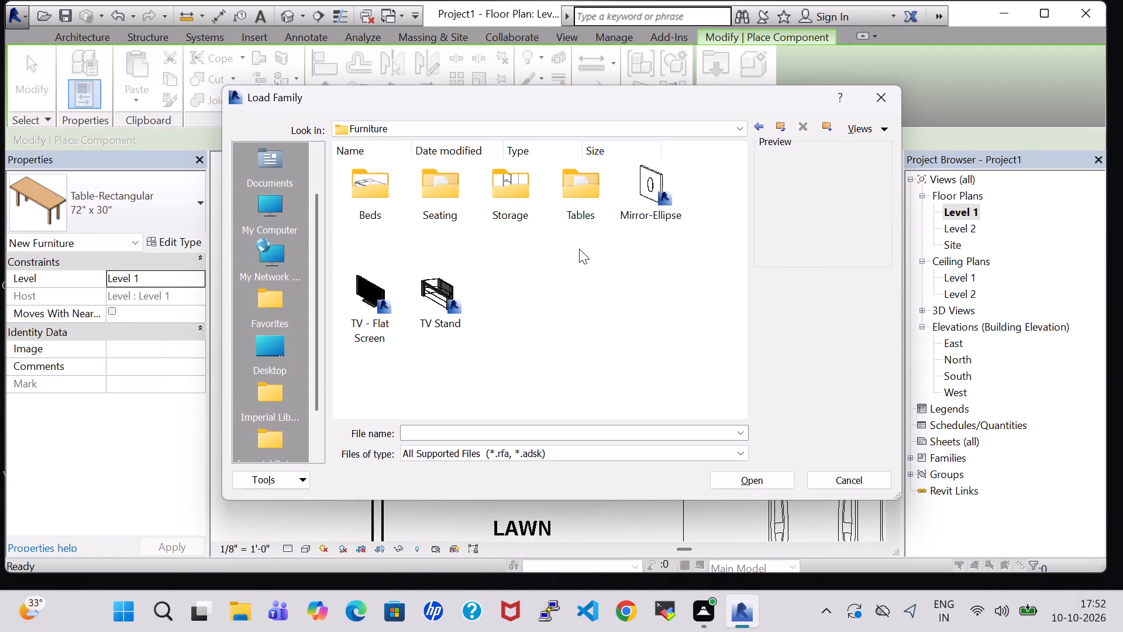
double_click(447, 175)
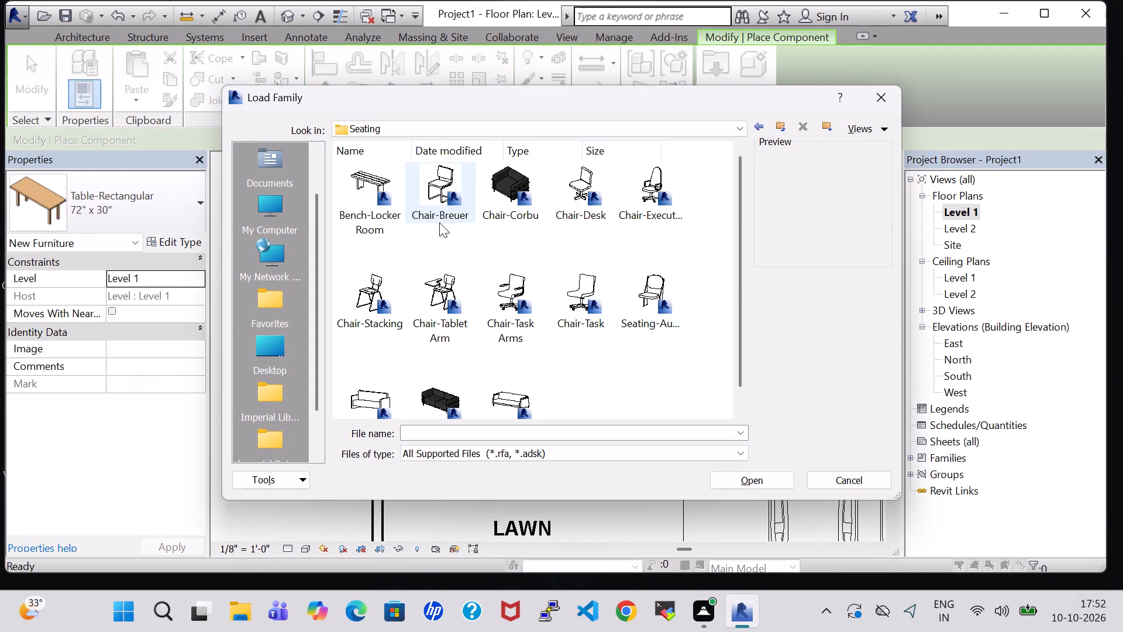
left_click(591, 185)
left_click(756, 481)
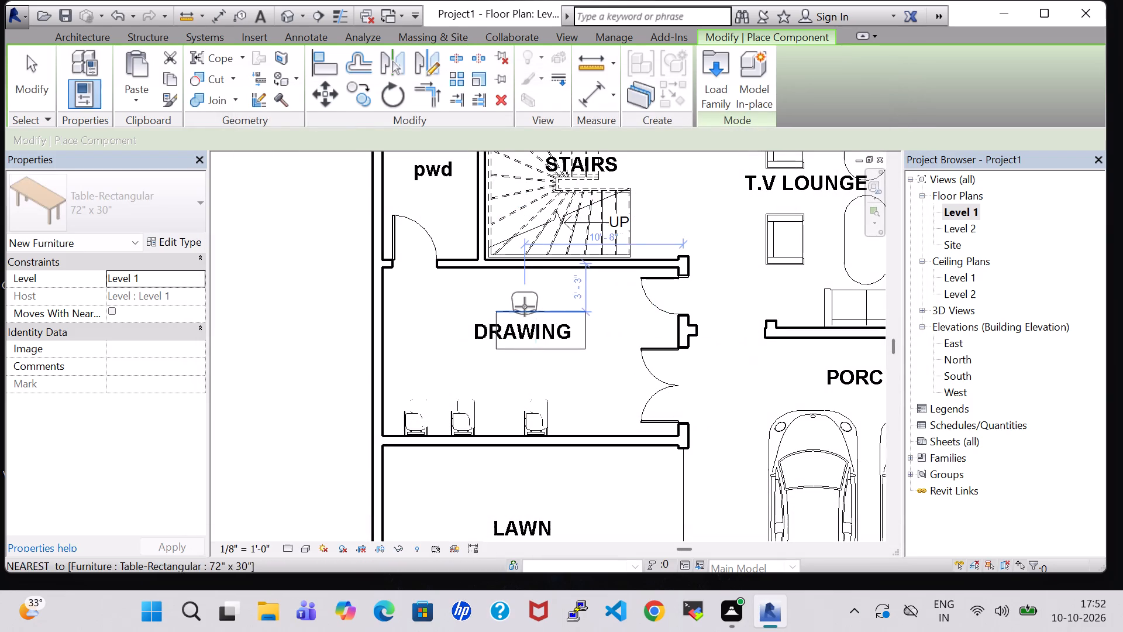
Place two Chair-Desk chairs side by side between the rectangular table and the stairs wall, with their backs to the wall.
scroll(522, 293, "up", 1)
key("space")
key("space")
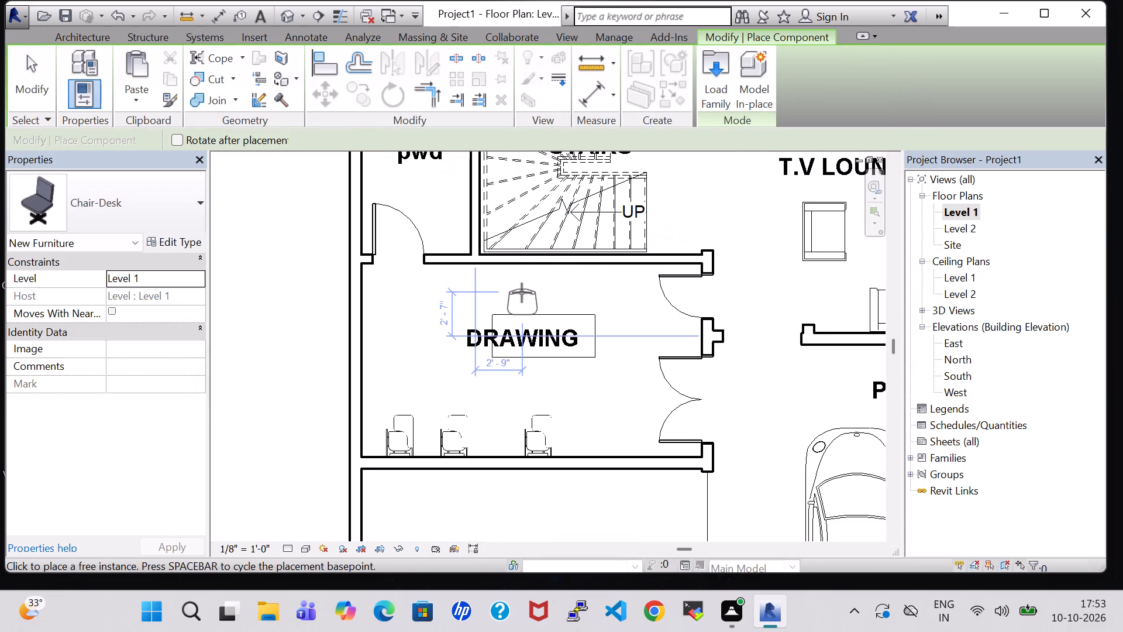
left_click(525, 284)
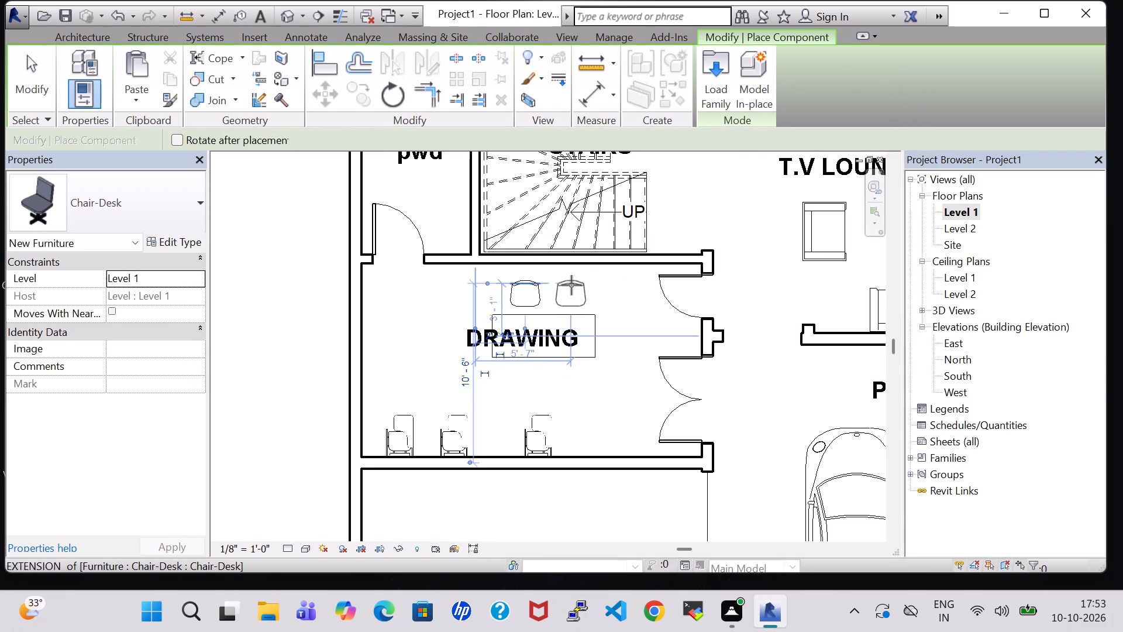
left_click(571, 285)
key("Escape")
key("Escape")
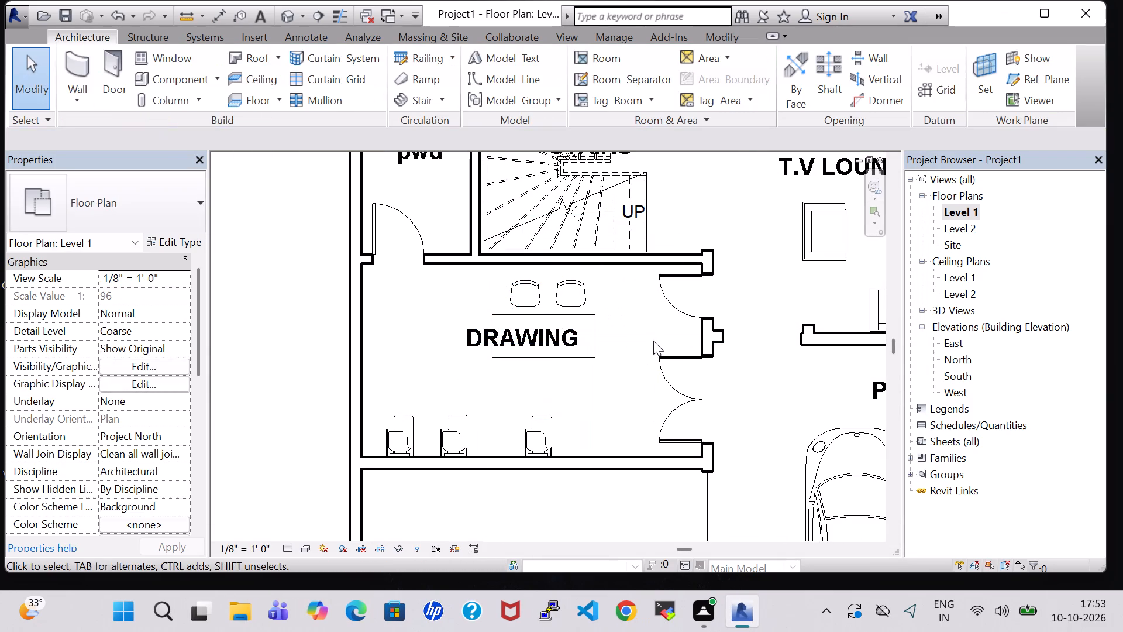
Delete the 72" x 30" rectangular table from the Drawing room.
left_click(572, 322)
left_click(658, 407)
left_click(592, 325)
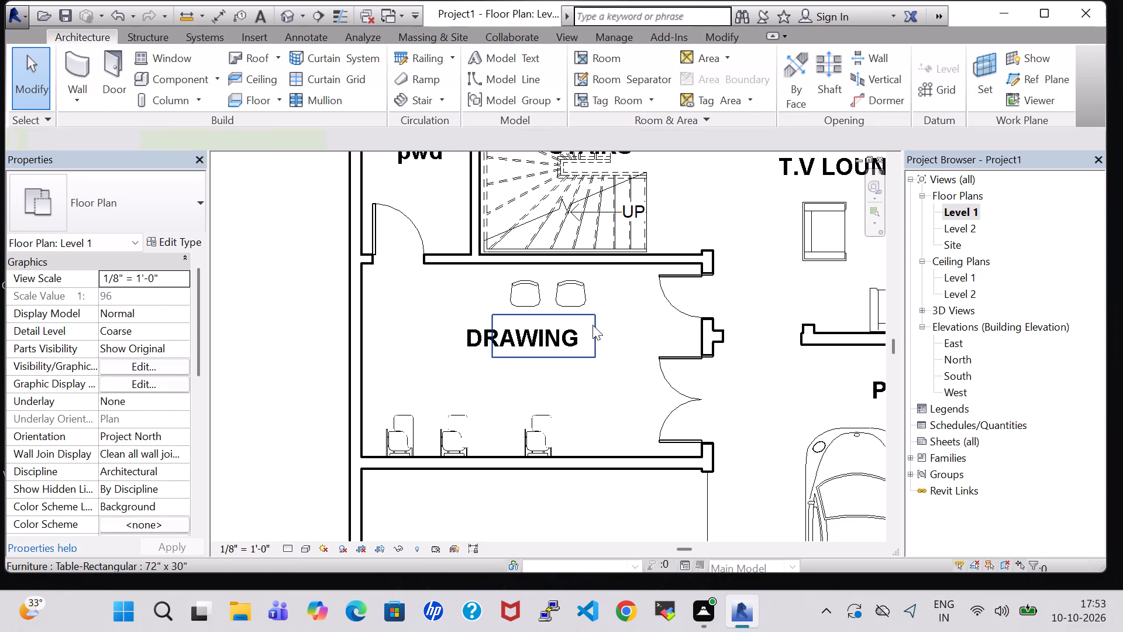
key("Delete")
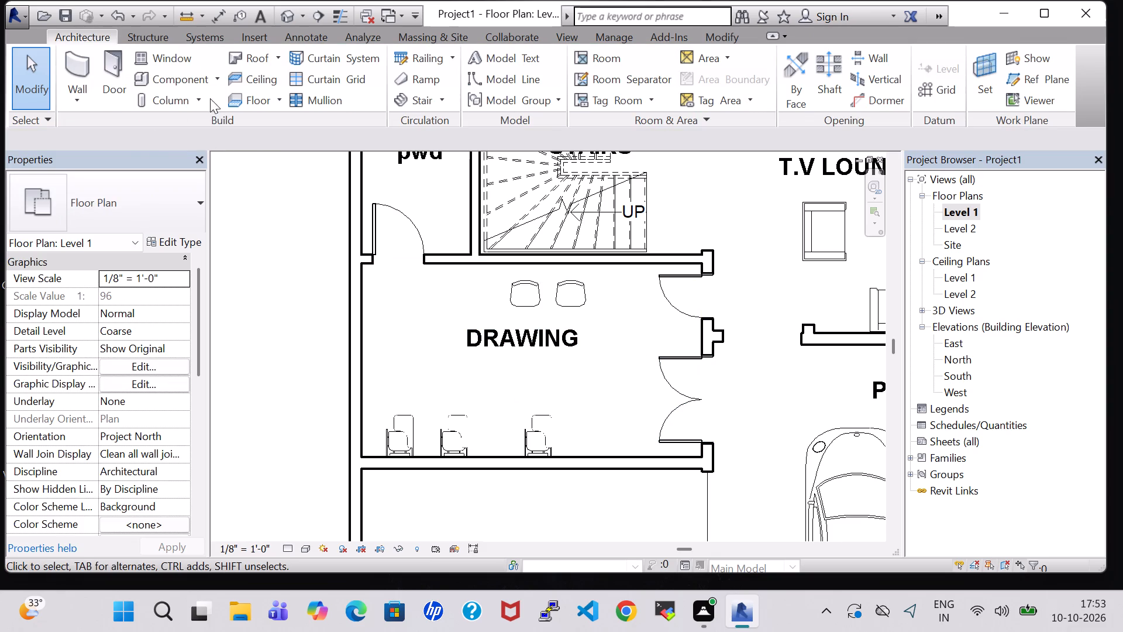
Load the Desk family from the Furniture library's Tables folder, overwriting the existing version.
left_click(157, 75)
left_click(701, 95)
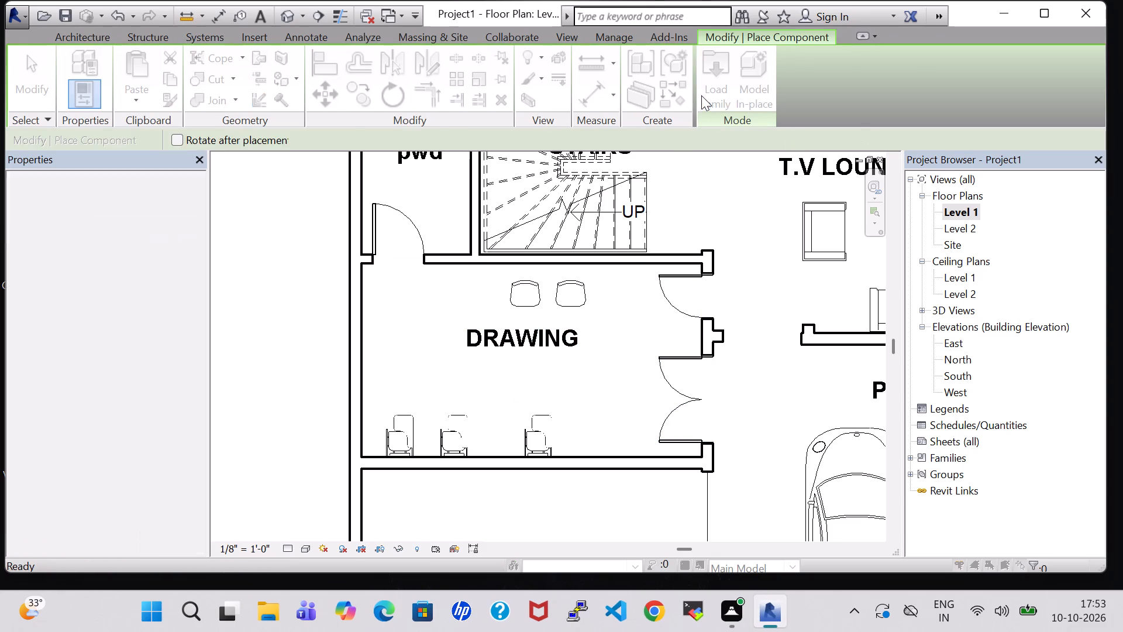
double_click(643, 402)
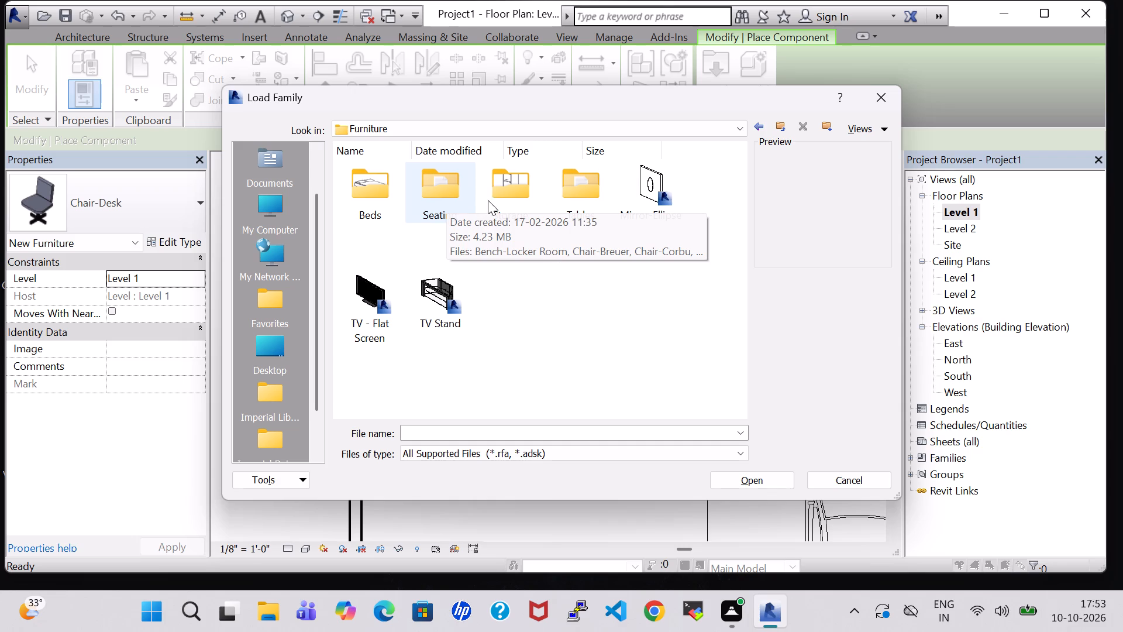
double_click(429, 195)
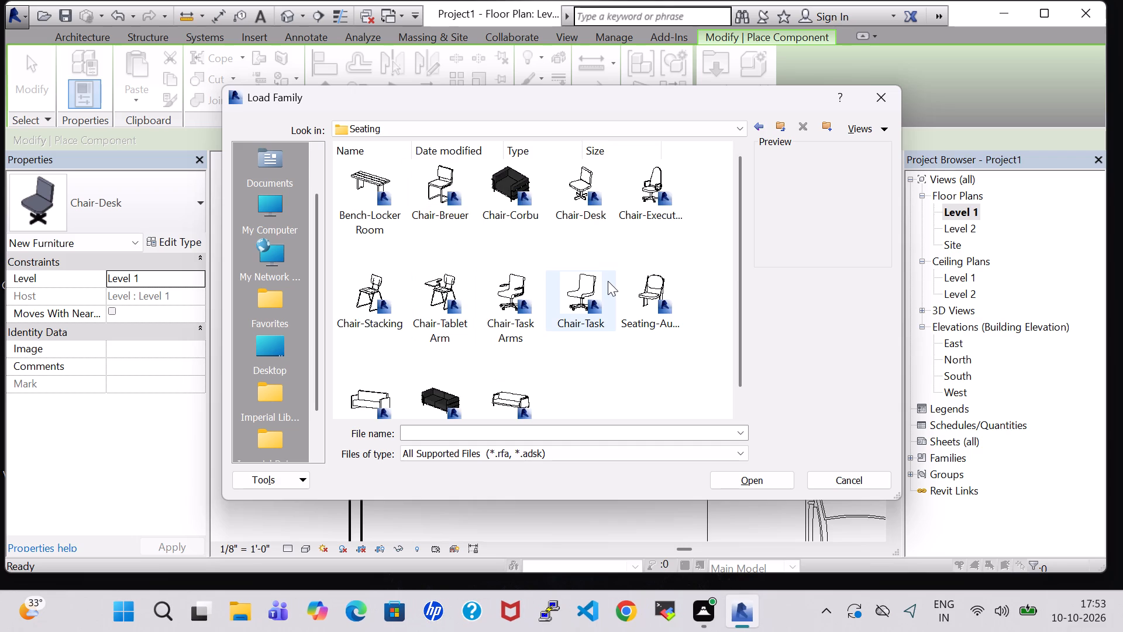
scroll(634, 353, "down", 2)
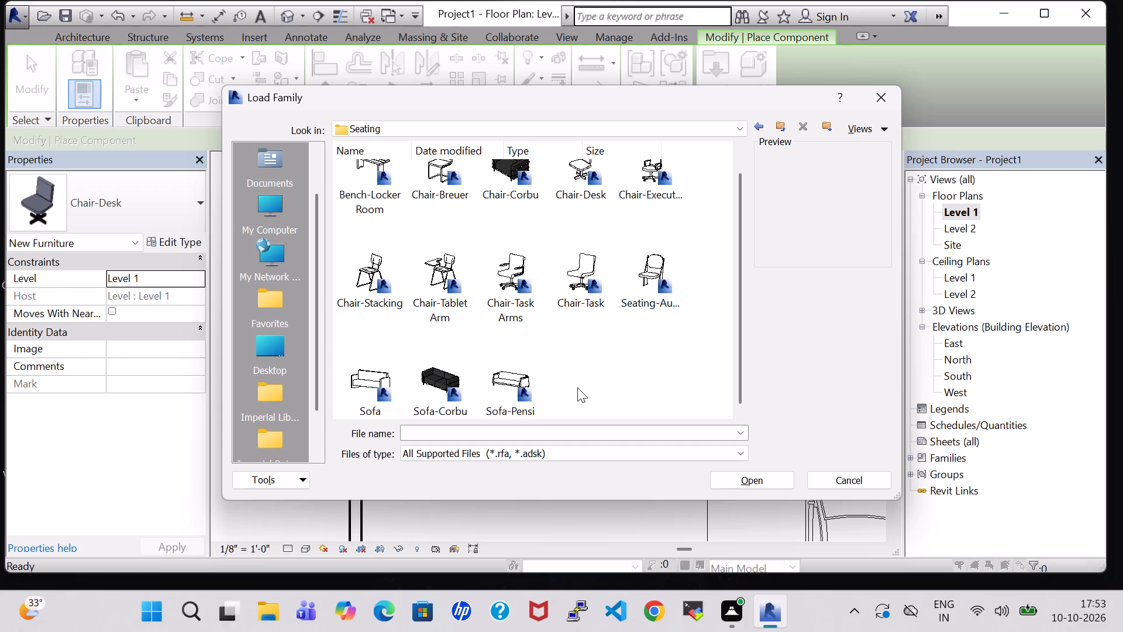
scroll(577, 387, "up", 1)
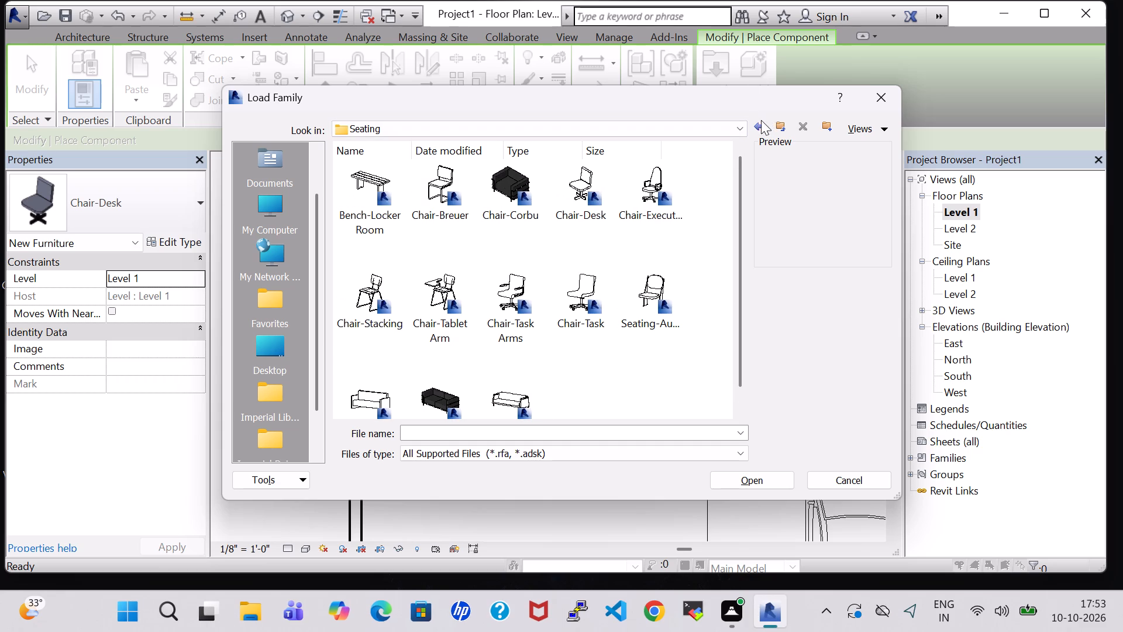
left_click(760, 126)
double_click(600, 195)
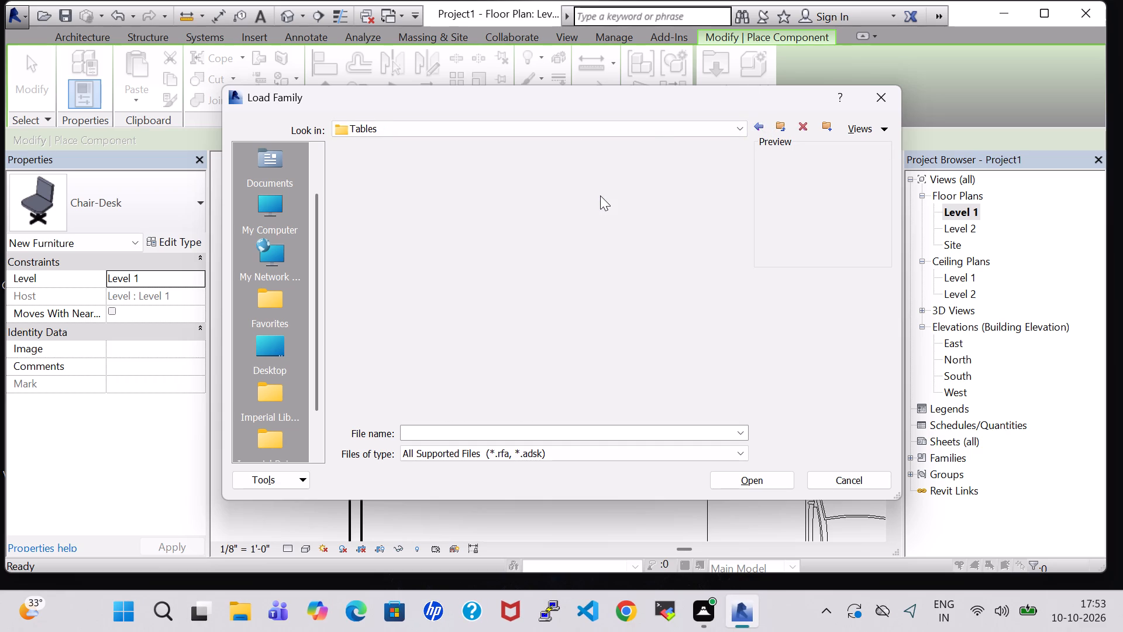
left_click(402, 186)
left_click(769, 483)
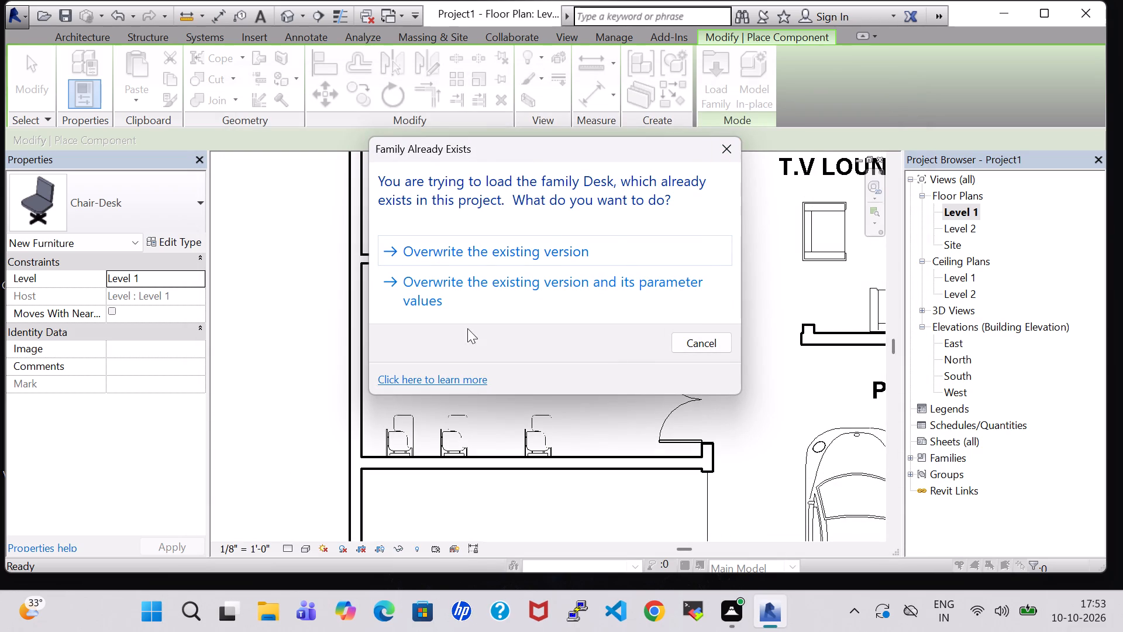
left_click(512, 245)
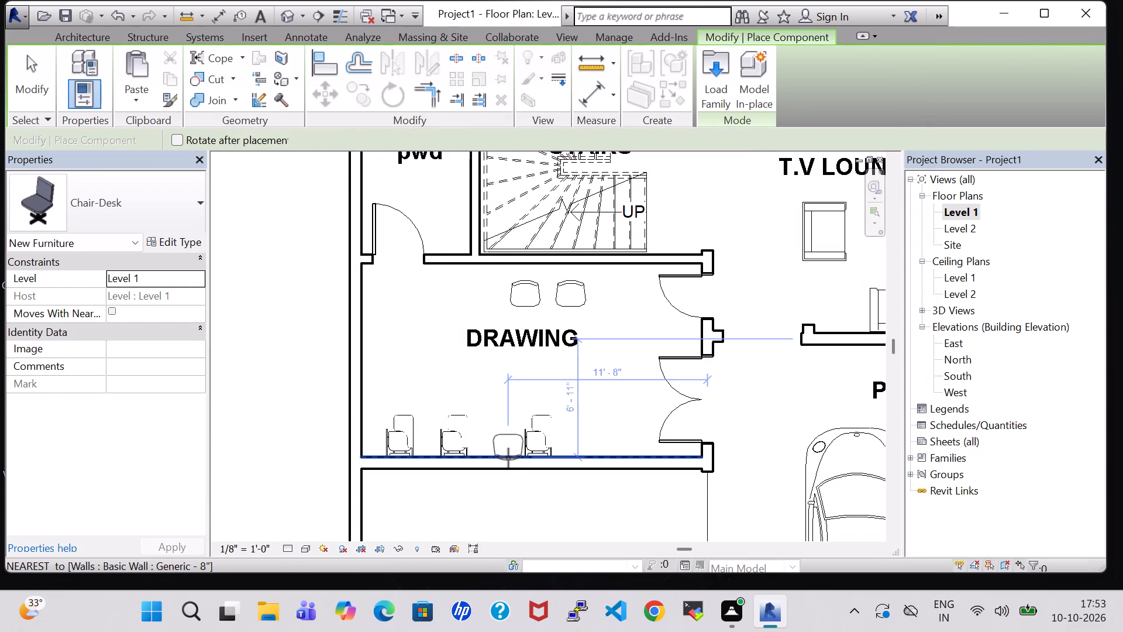
Place a 60" x 30" Student Desk in front of the two desk chairs, about 2'-11" from the stairs wall and 6'-9" from the double-door wall.
key("Escape")
left_click(173, 81)
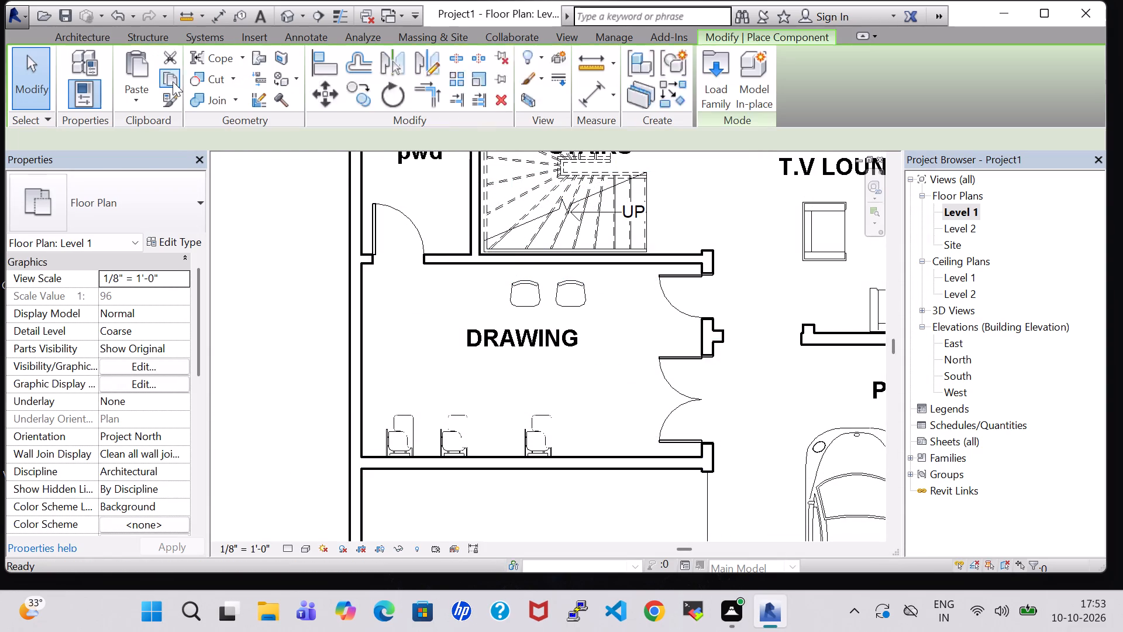
left_click(167, 183)
scroll(112, 352, "down", 2)
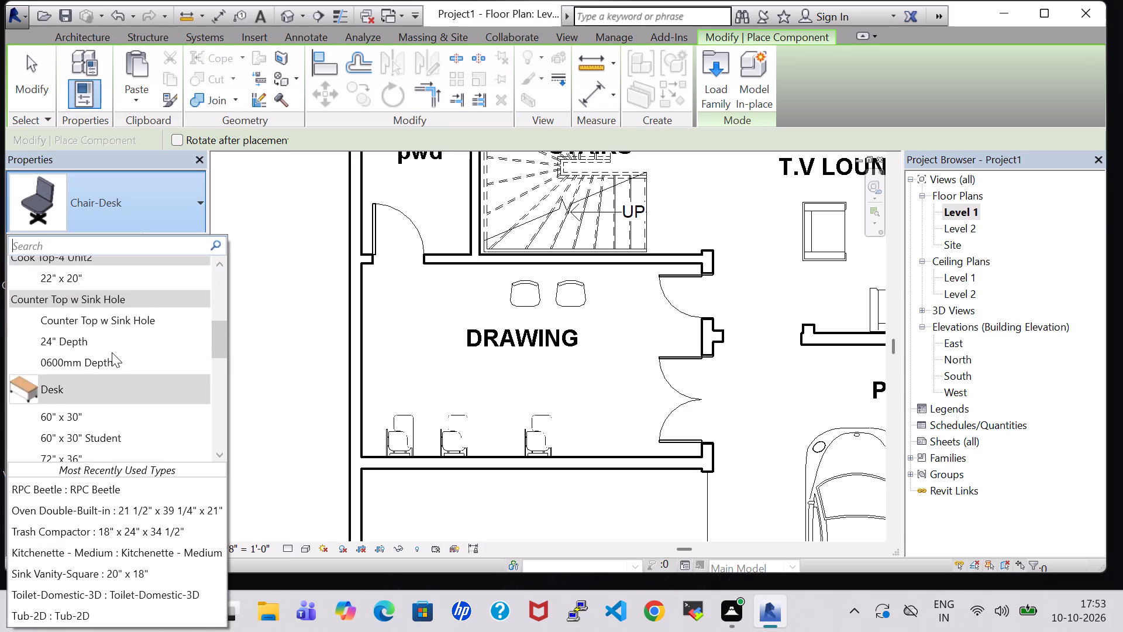
scroll(112, 352, "down", 2)
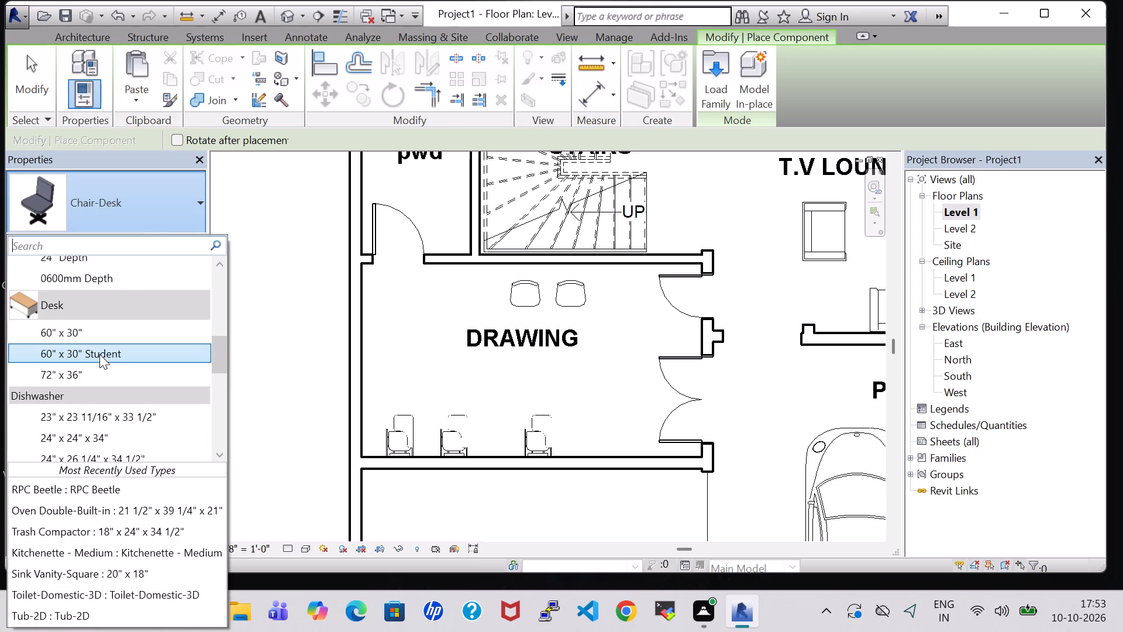
left_click(99, 350)
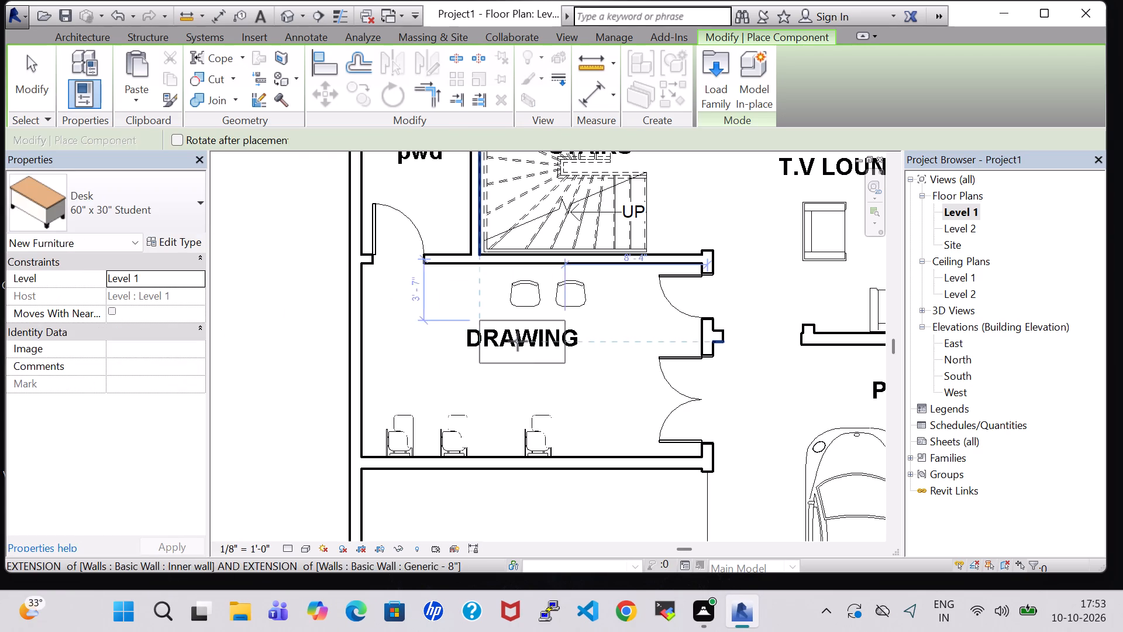
scroll(518, 341, "up", 2)
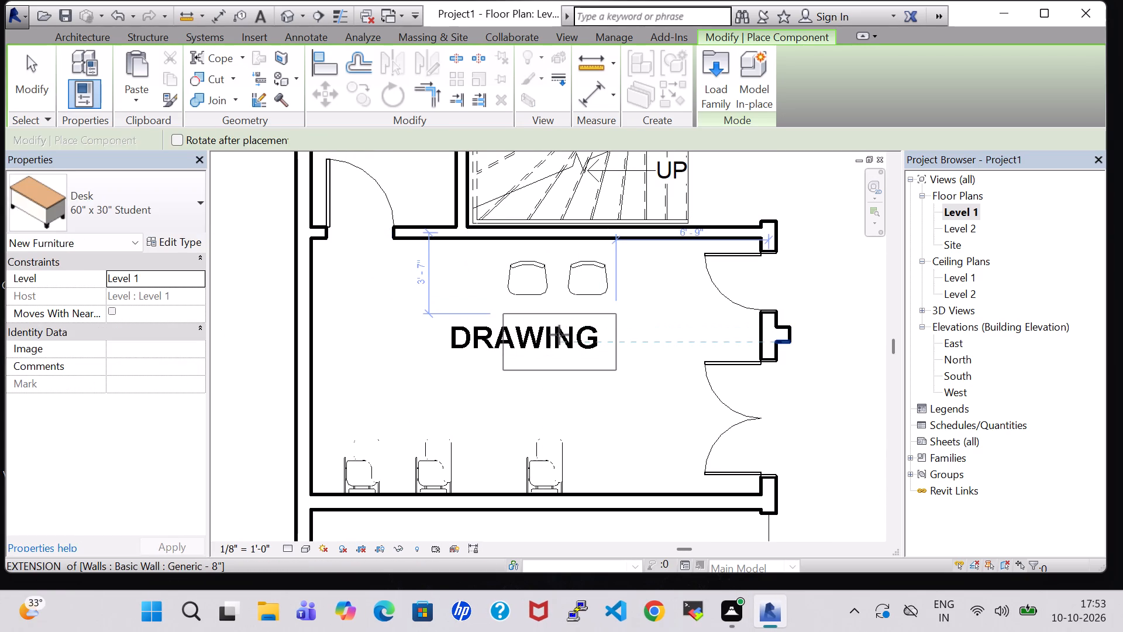
left_click(559, 332)
key("Escape")
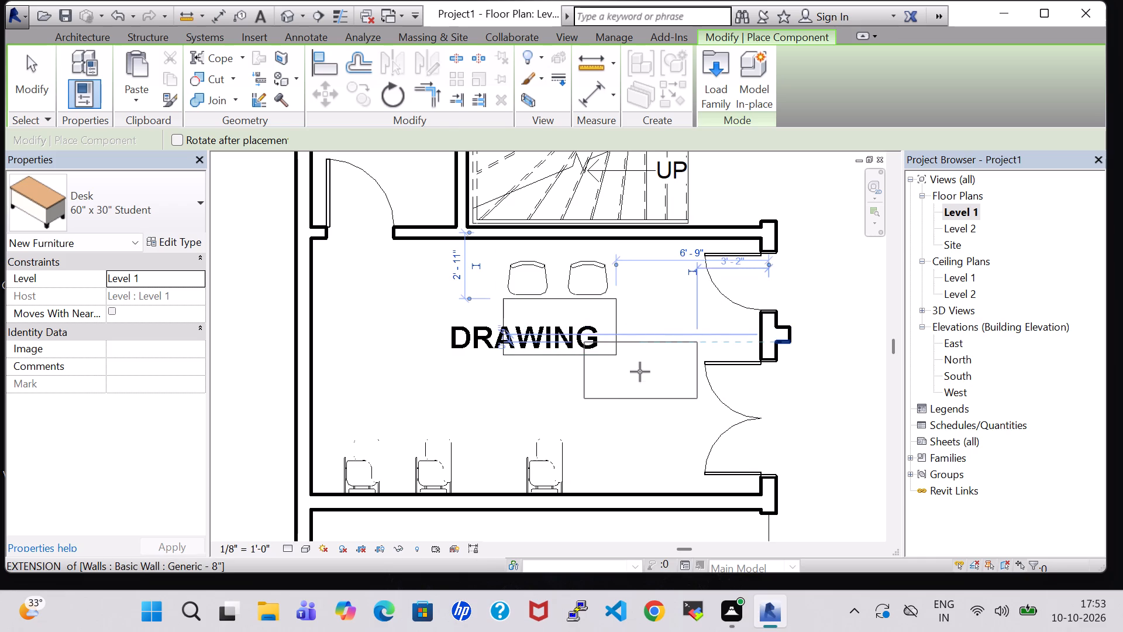
key("Escape")
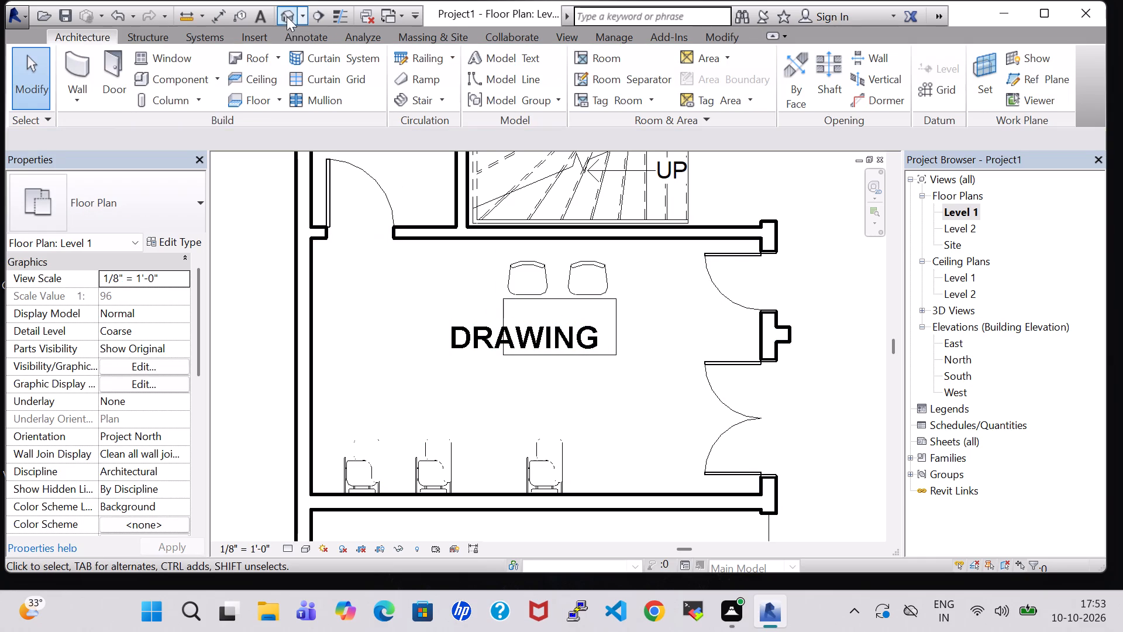
Examine the Drawing room's desk and chairs from several angles in the default 3D view.
left_click(287, 13)
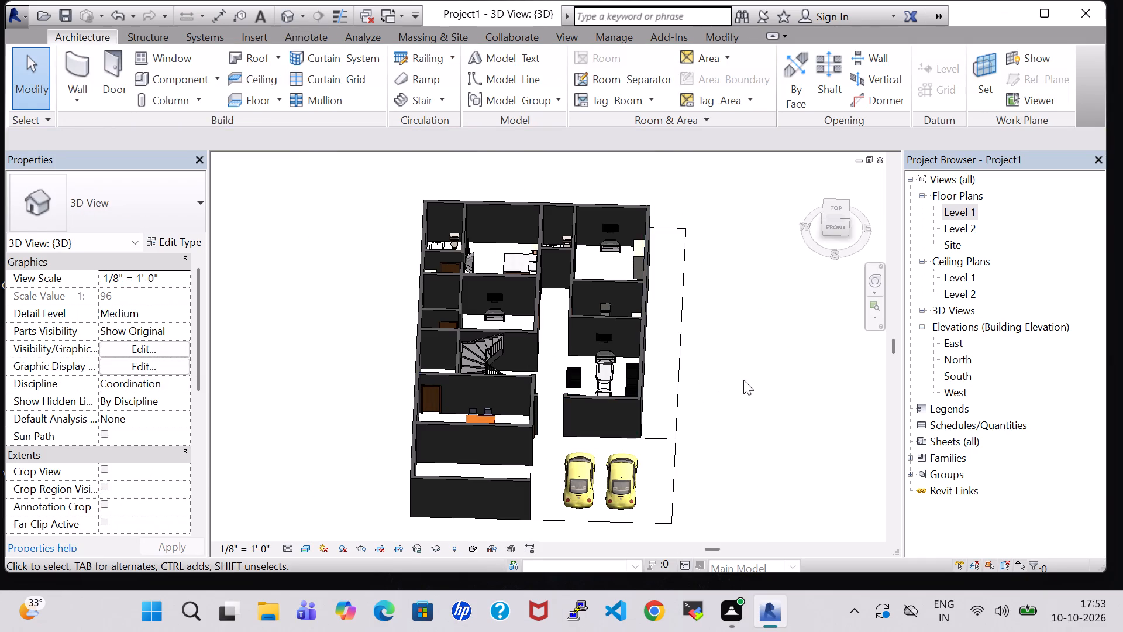
scroll(500, 409, "up", 15)
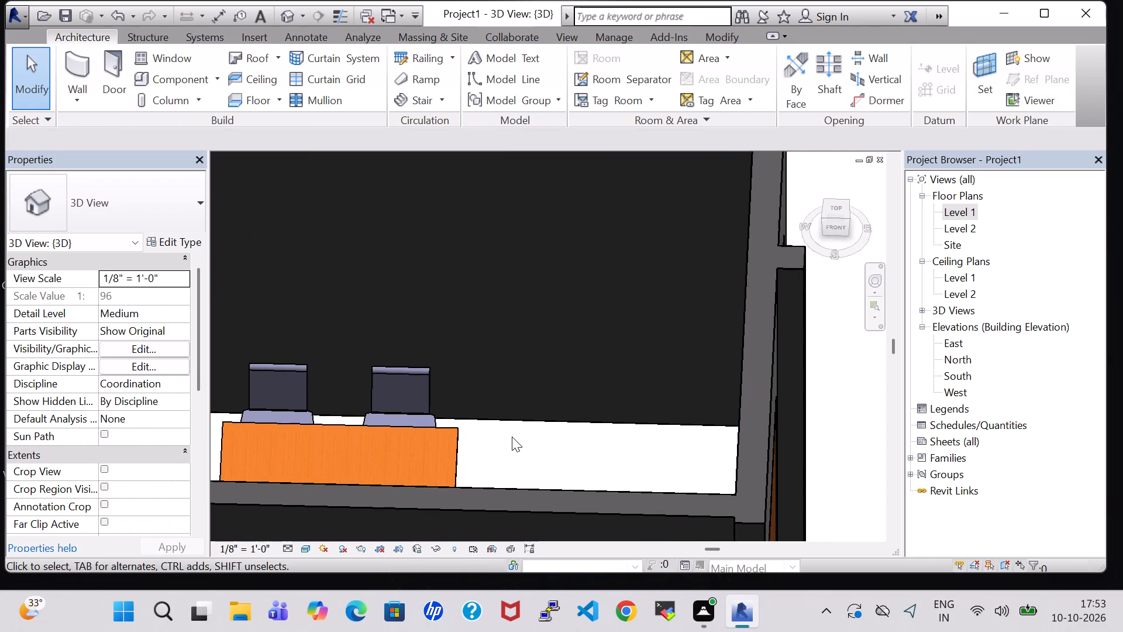
middle_click_drag(512, 437, 570, 335, "shift")
scroll(701, 344, "up", 1)
middle_click_drag(701, 344, 273, 520)
scroll(364, 395, "down", 2)
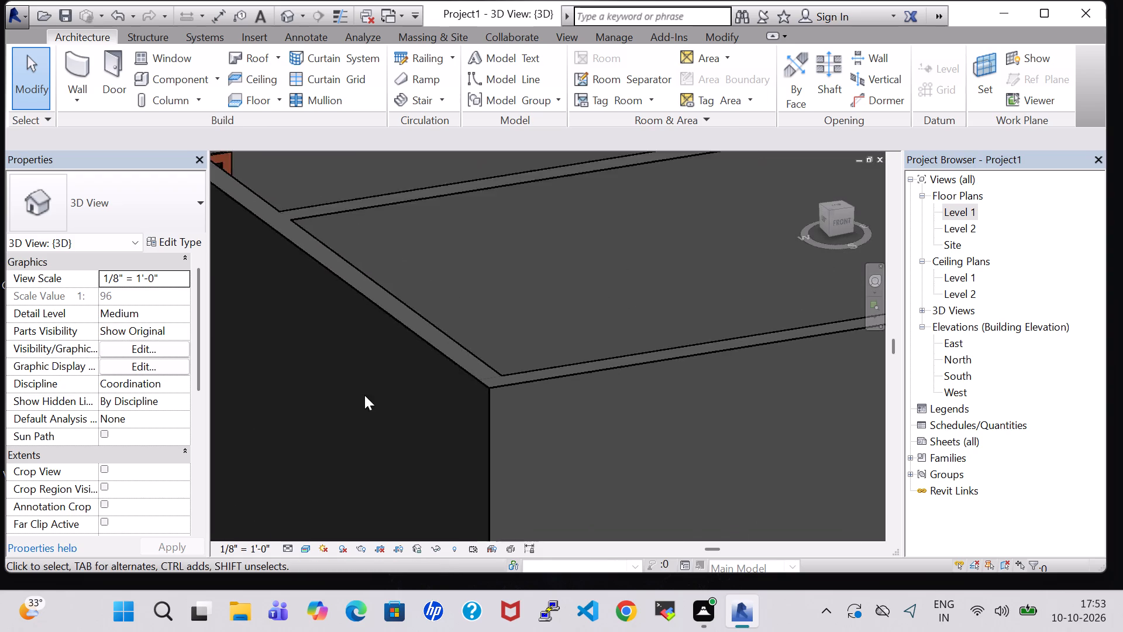
scroll(364, 395, "down", 10)
middle_click_drag(566, 384, 308, 486, "shift")
middle_click_drag(361, 351, 643, 356)
middle_click_drag(594, 369, 760, 355, "shift")
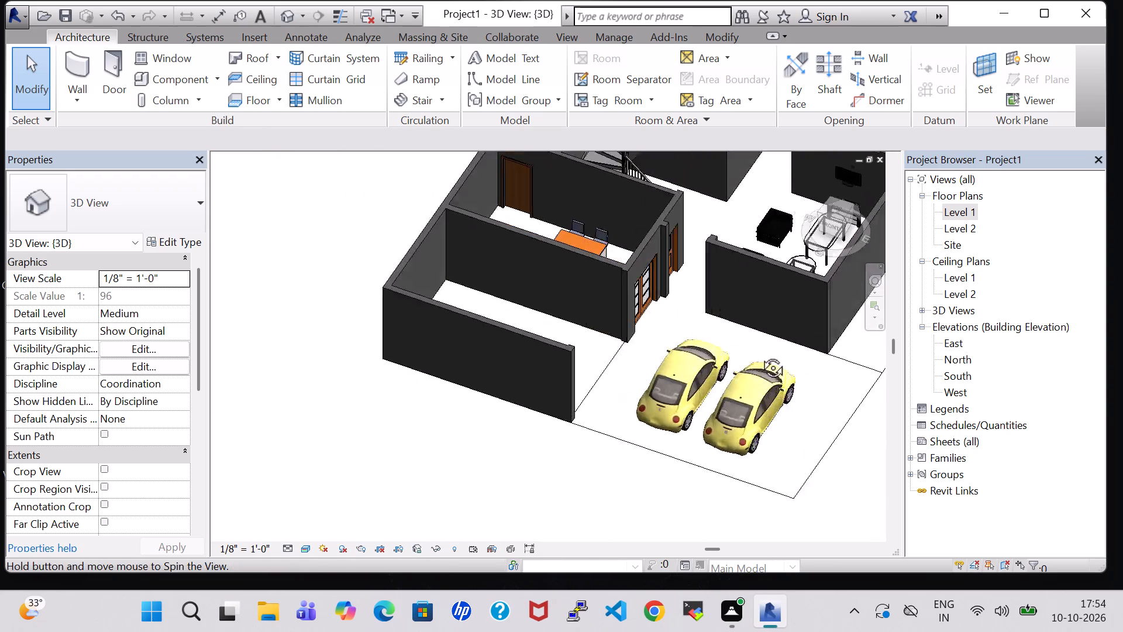
middle_click_drag(760, 355, 814, 338, "shift")
scroll(728, 343, "up", 4)
middle_click_drag(733, 319, 716, 414, "shift")
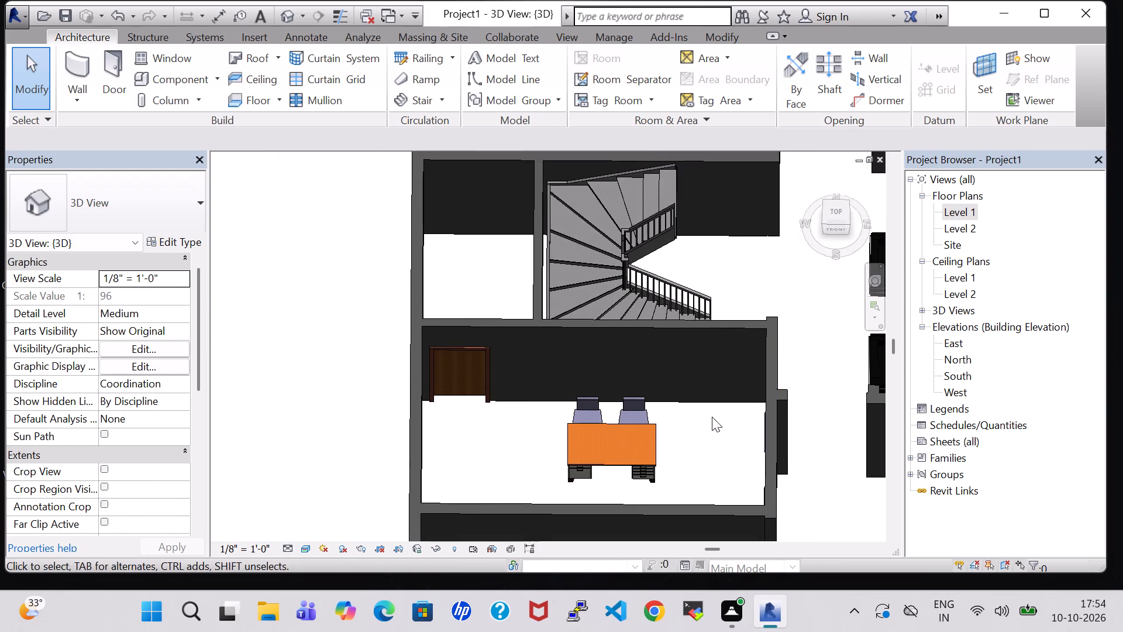
middle_click_drag(697, 417, 691, 458, "shift")
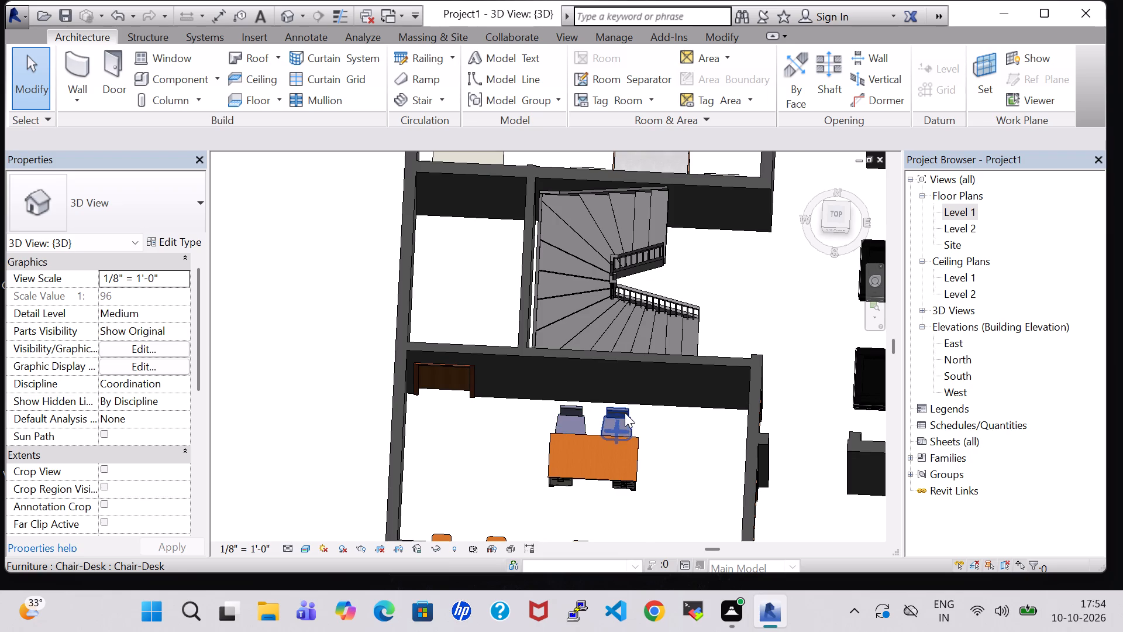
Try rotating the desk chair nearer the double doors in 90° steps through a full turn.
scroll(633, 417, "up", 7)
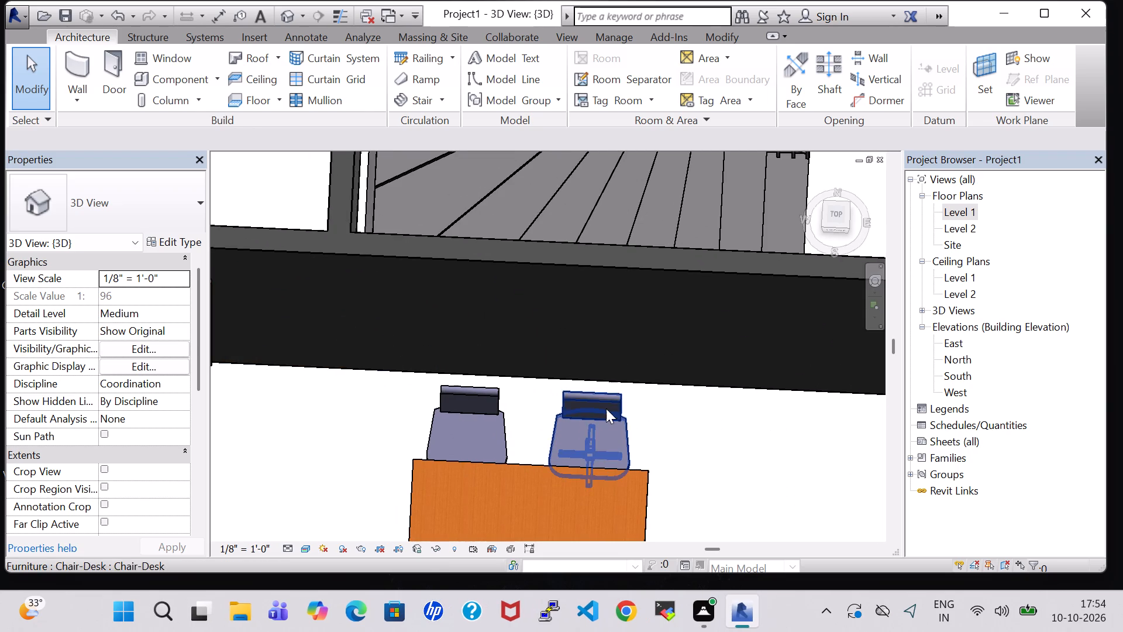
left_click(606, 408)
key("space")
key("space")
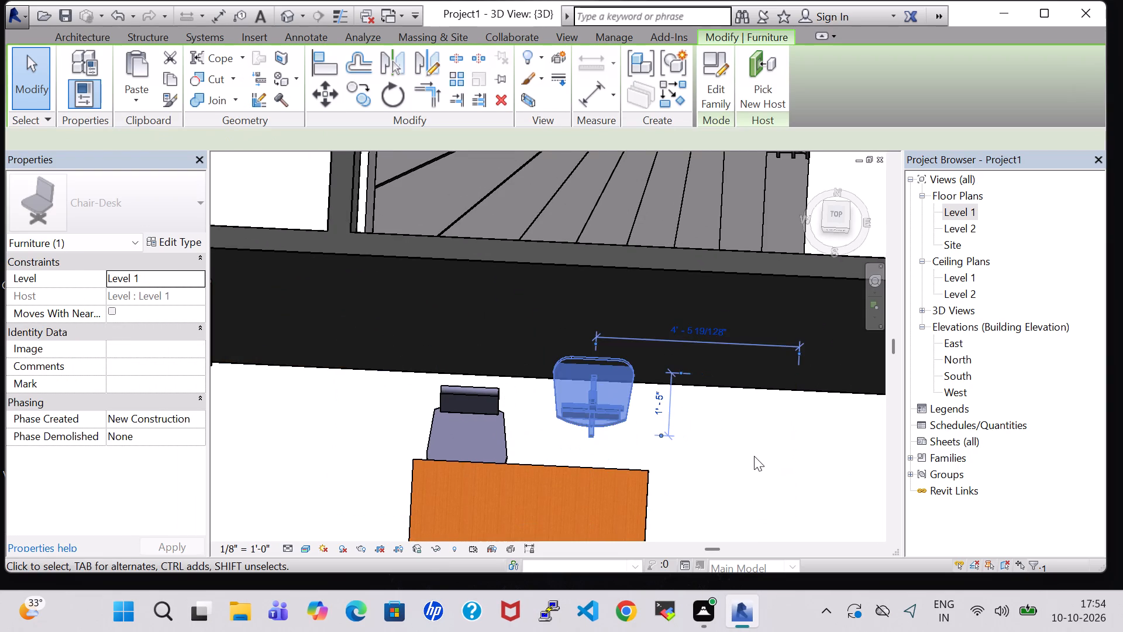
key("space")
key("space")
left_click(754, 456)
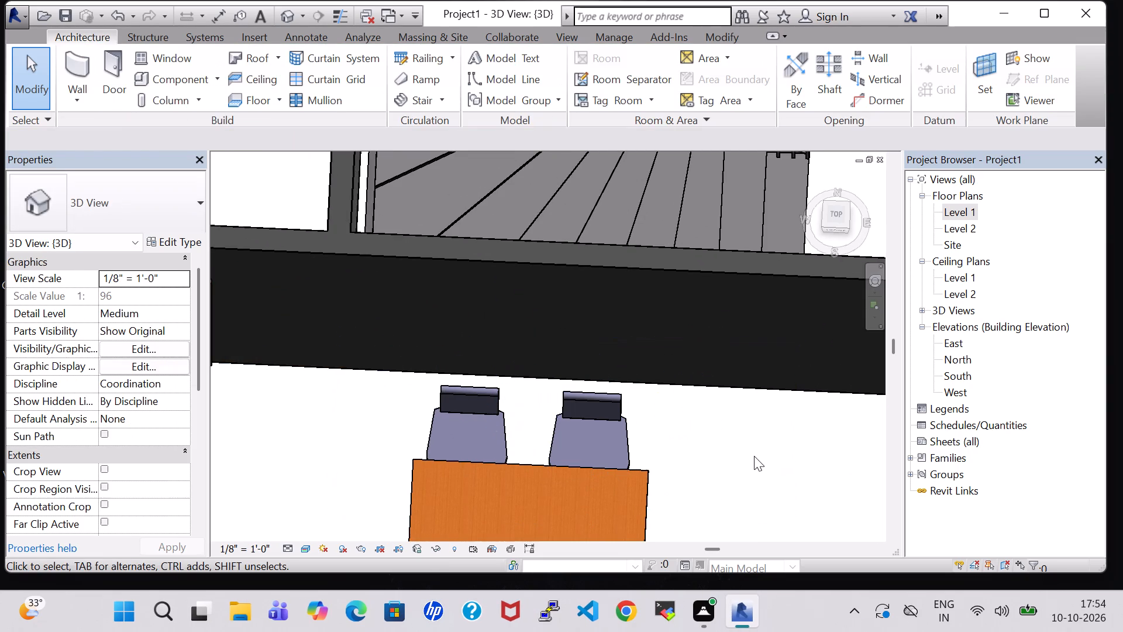
Examine the Drawing room furniture and the adjoining porch in the 3D view.
middle_click_drag(754, 456, 739, 389, "shift")
middle_click_drag(663, 233, 635, 297, "shift")
scroll(693, 297, "down", 6)
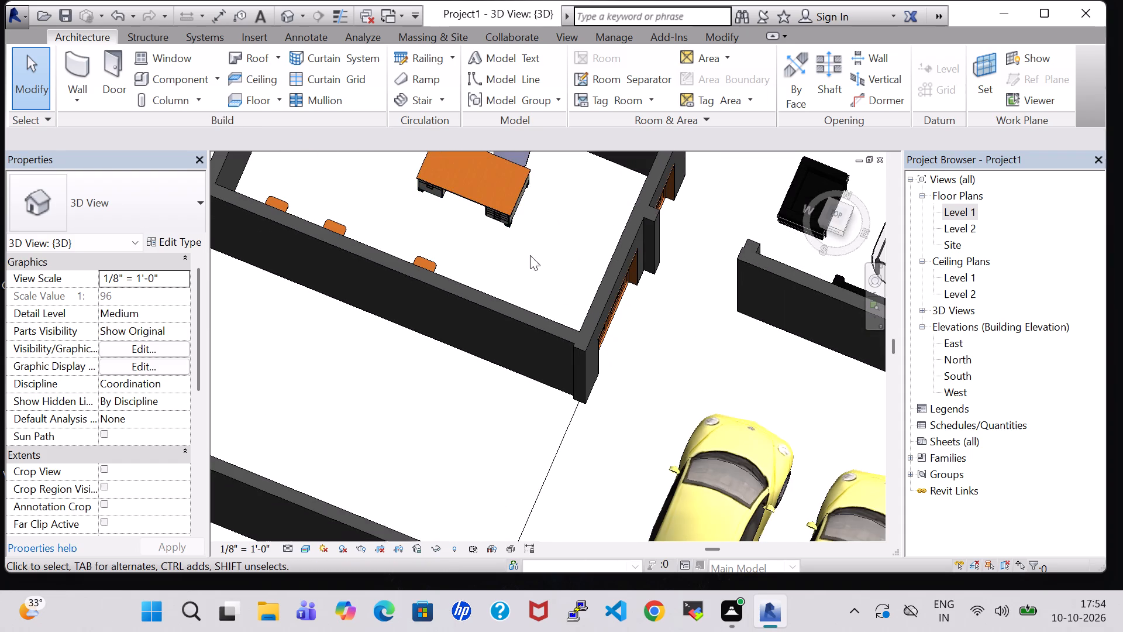
middle_click_drag(542, 256, 512, 256, "shift")
scroll(619, 229, "down", 3)
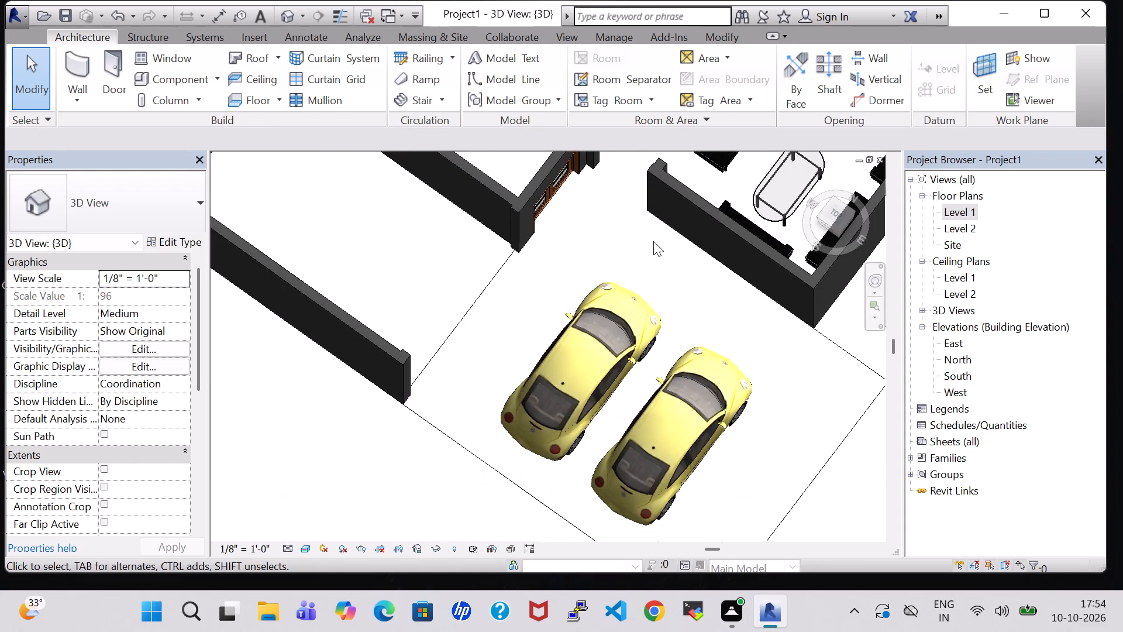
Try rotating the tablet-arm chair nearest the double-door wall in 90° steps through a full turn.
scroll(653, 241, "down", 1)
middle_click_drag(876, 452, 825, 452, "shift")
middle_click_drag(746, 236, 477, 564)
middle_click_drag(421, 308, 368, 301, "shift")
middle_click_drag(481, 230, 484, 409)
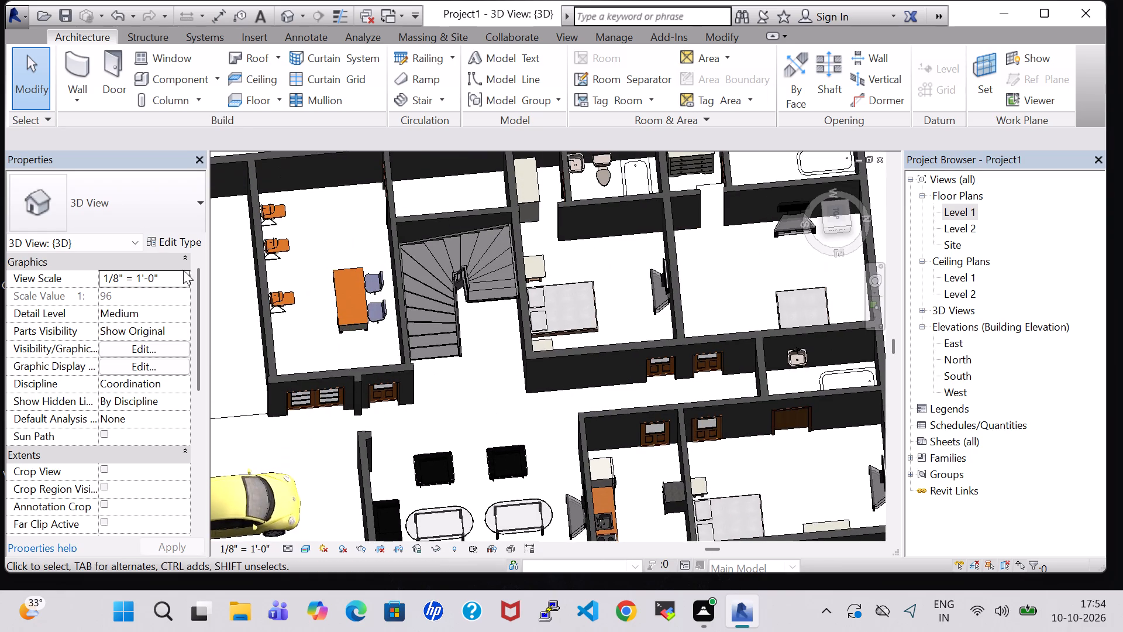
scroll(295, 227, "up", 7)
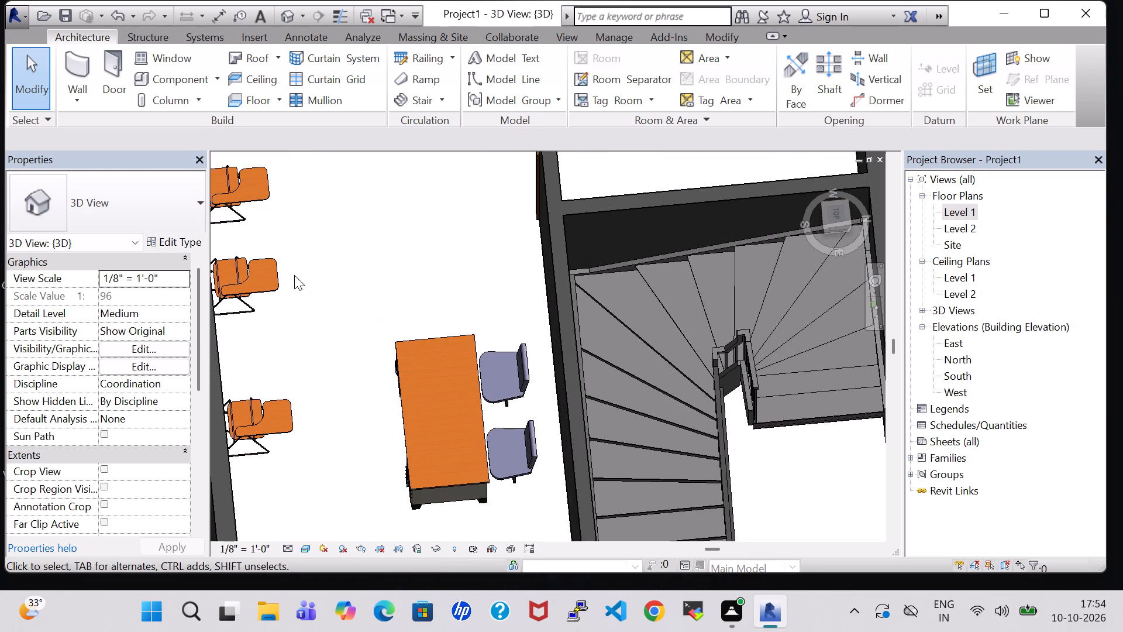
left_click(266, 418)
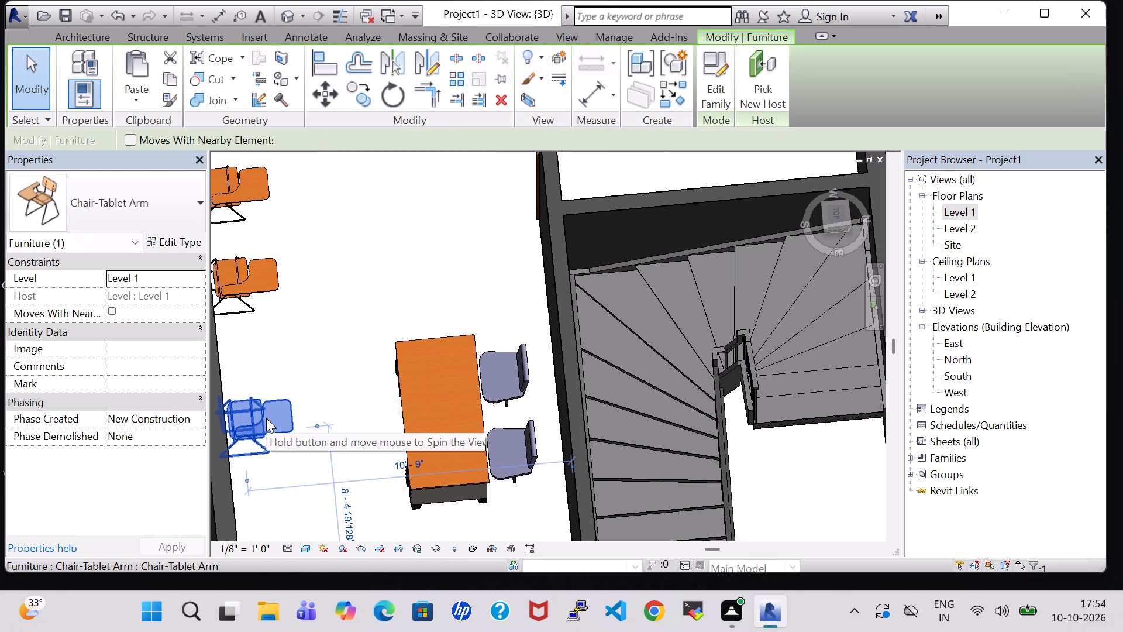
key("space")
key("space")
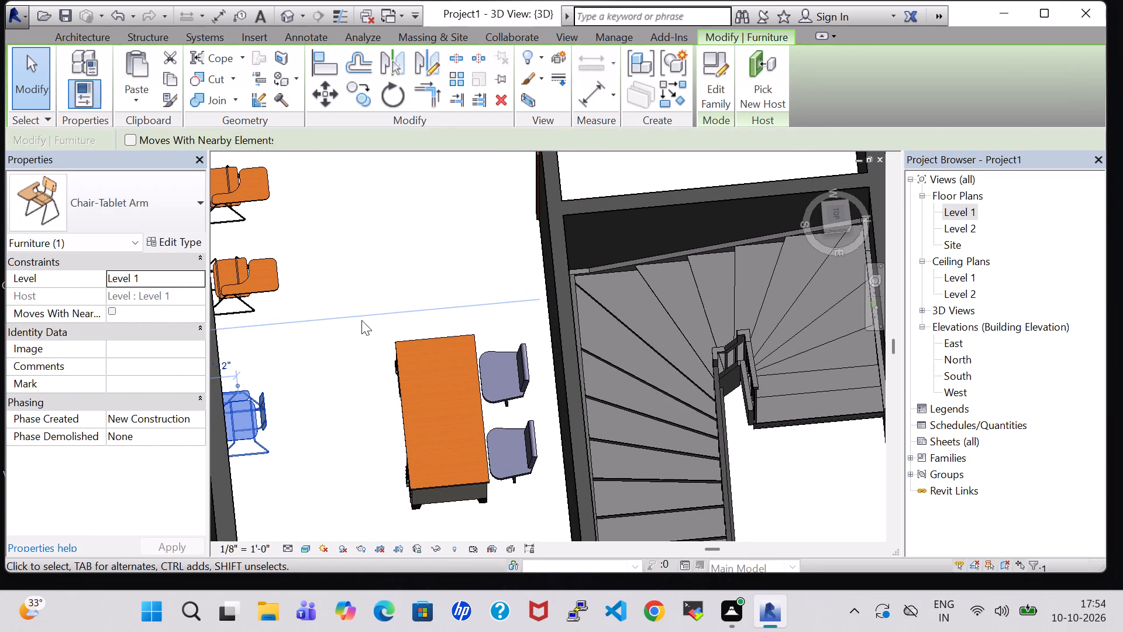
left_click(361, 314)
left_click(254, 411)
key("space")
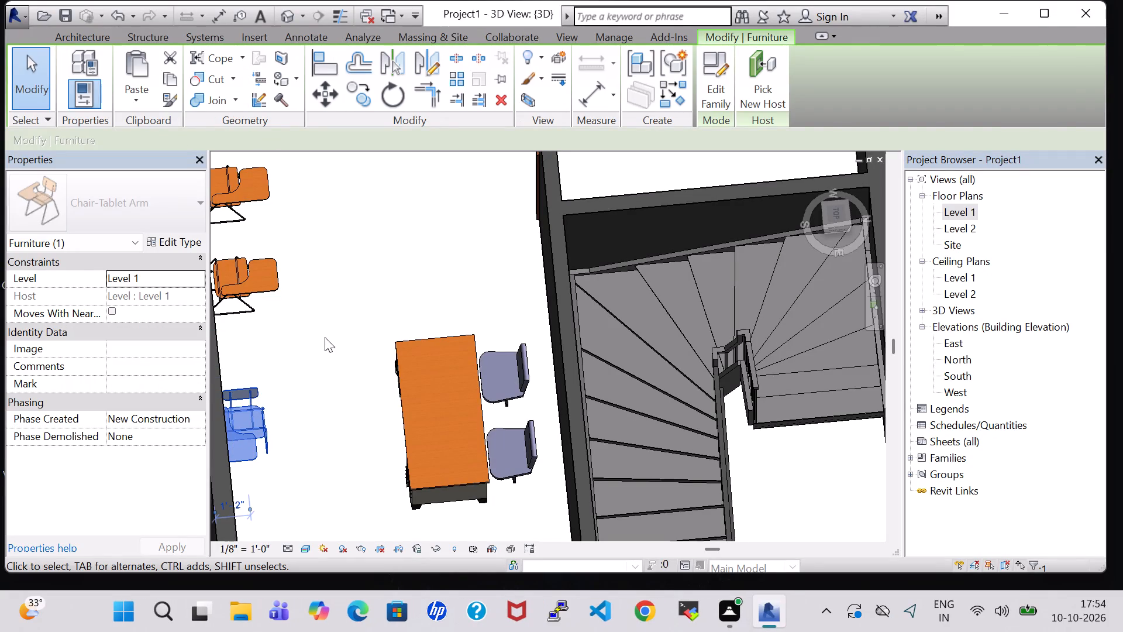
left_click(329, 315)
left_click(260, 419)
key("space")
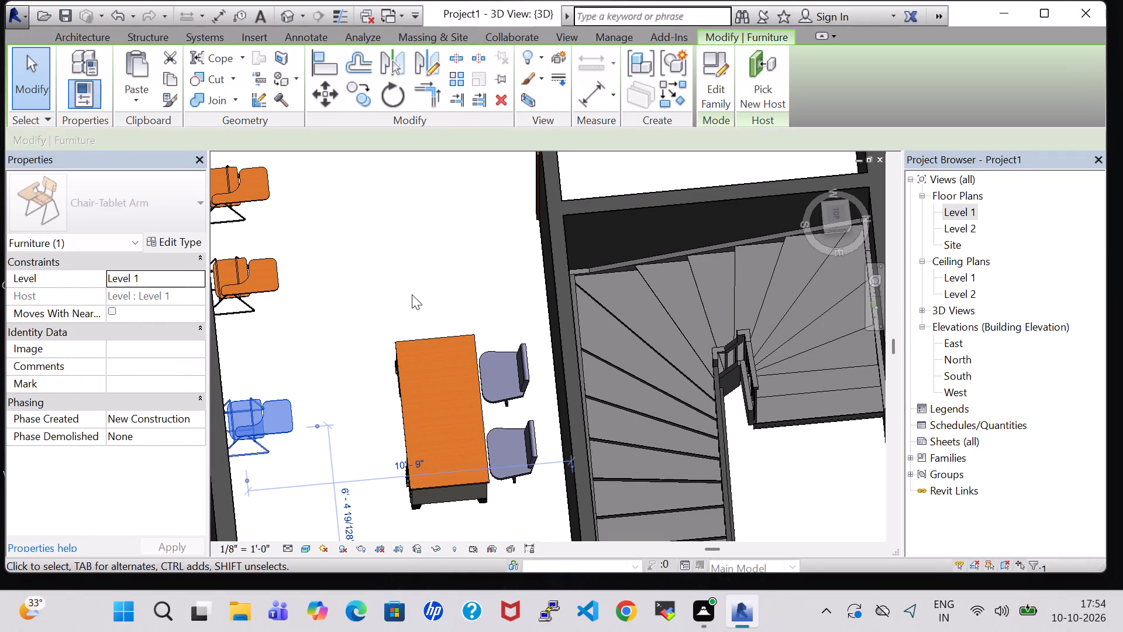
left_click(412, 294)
Examine the Drawing room furniture, parked cars and adjoining rooms from several angles in the 3D view.
middle_click_drag(410, 247, 320, 236, "shift")
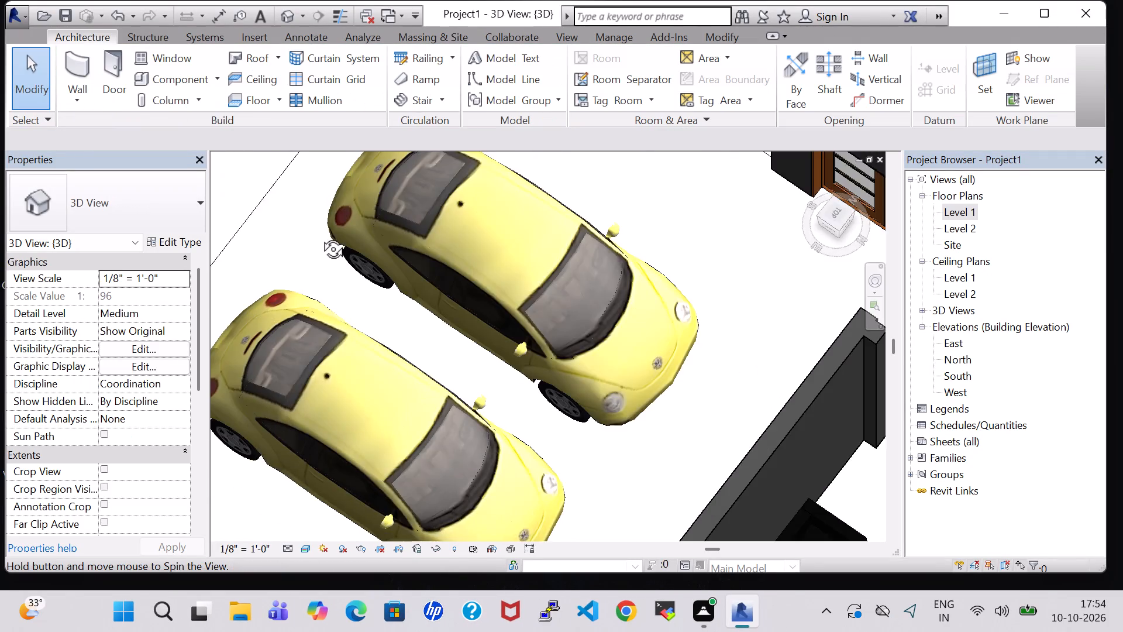
middle_click_drag(320, 236, 320, 212, "shift")
scroll(504, 215, "down", 3)
scroll(797, 379, "down", 3)
middle_click_drag(794, 397, 606, 365)
scroll(794, 397, "up", 1)
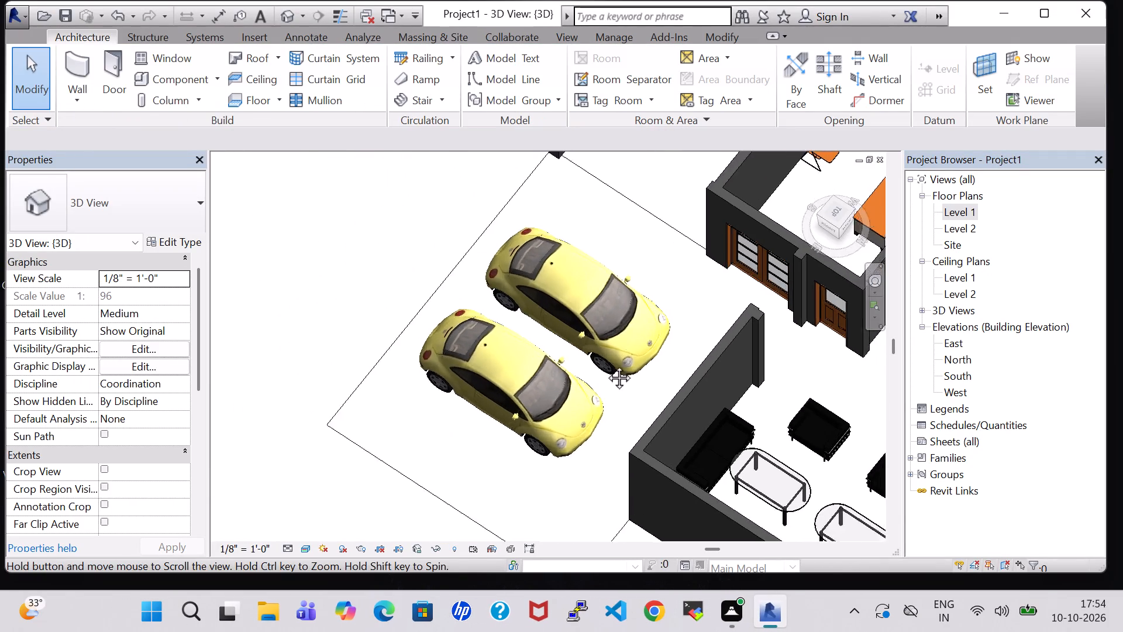
middle_click_drag(606, 365, 341, 327)
scroll(518, 266, "down", 3)
middle_click_drag(485, 278, 421, 403)
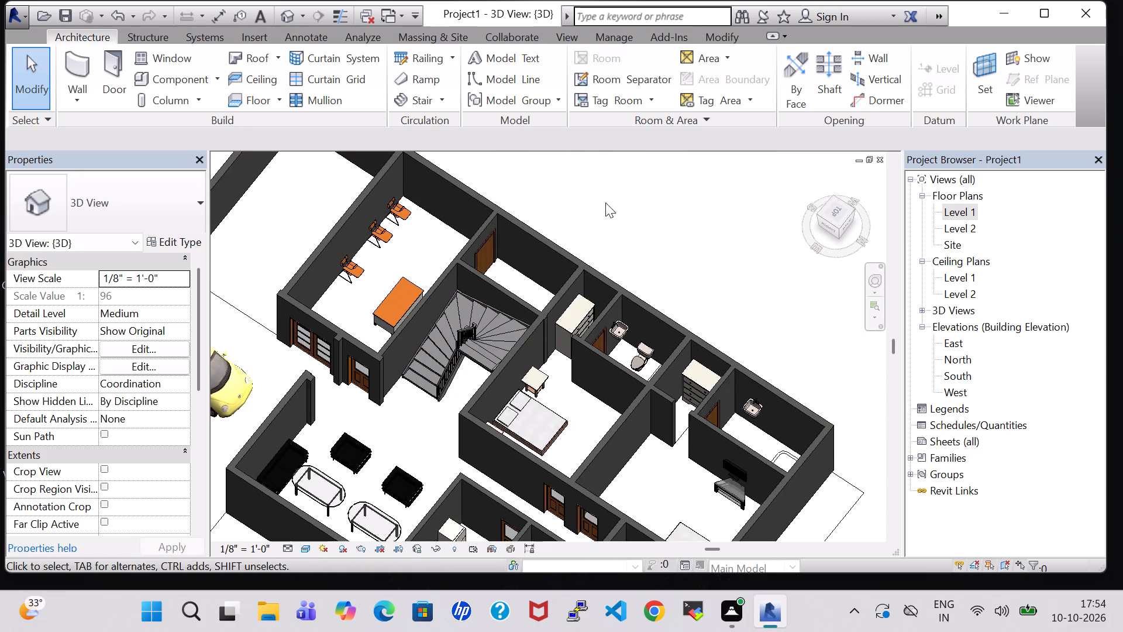
middle_click_drag(676, 217, 601, 195, "shift")
scroll(660, 242, "up", 2)
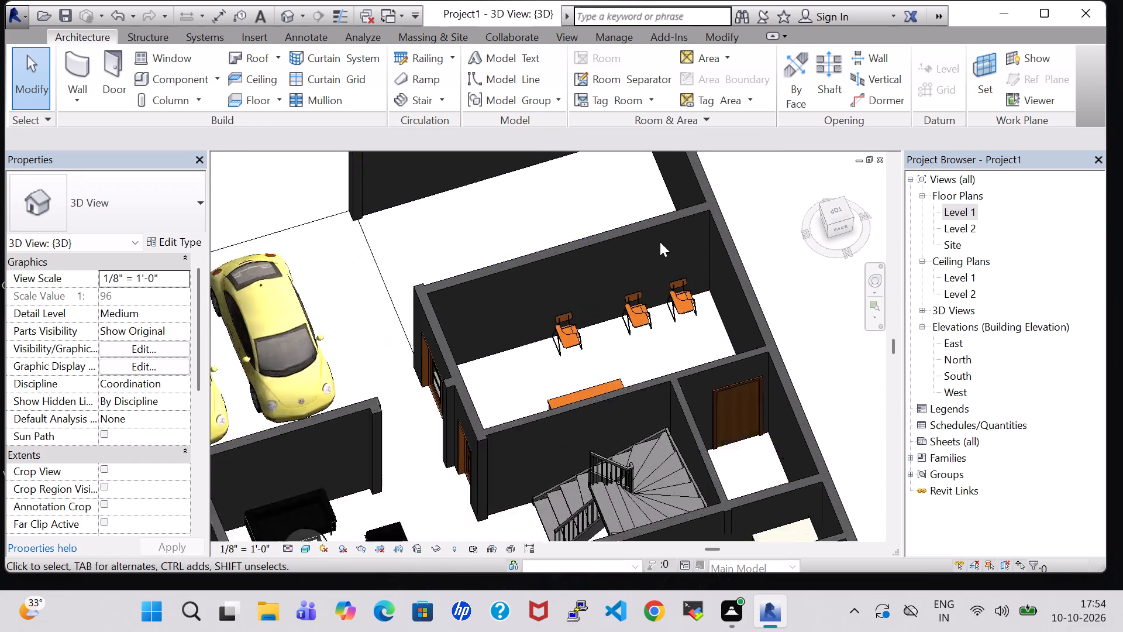
Nudge the middle tablet-arm chair along the wall towards the double doors, to about 13'-11" from the double-door wall.
scroll(660, 242, "up", 6)
middle_click_drag(662, 408, 632, 337, "shift")
middle_click_drag(647, 400, 521, 222)
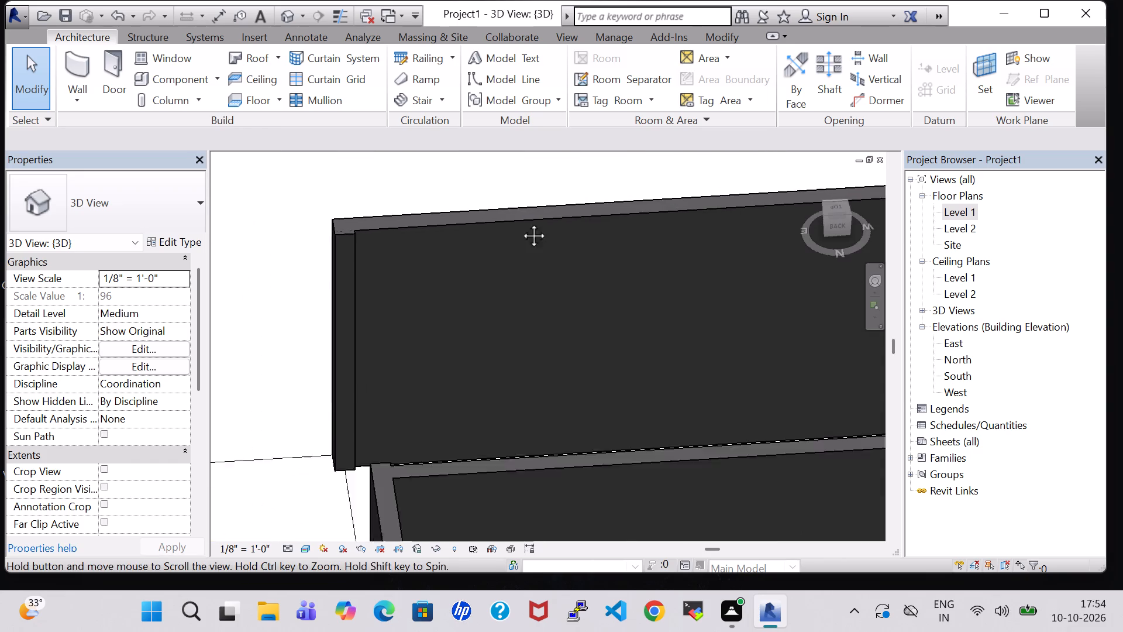
middle_click_drag(521, 222, 447, 44)
left_click(698, 383)
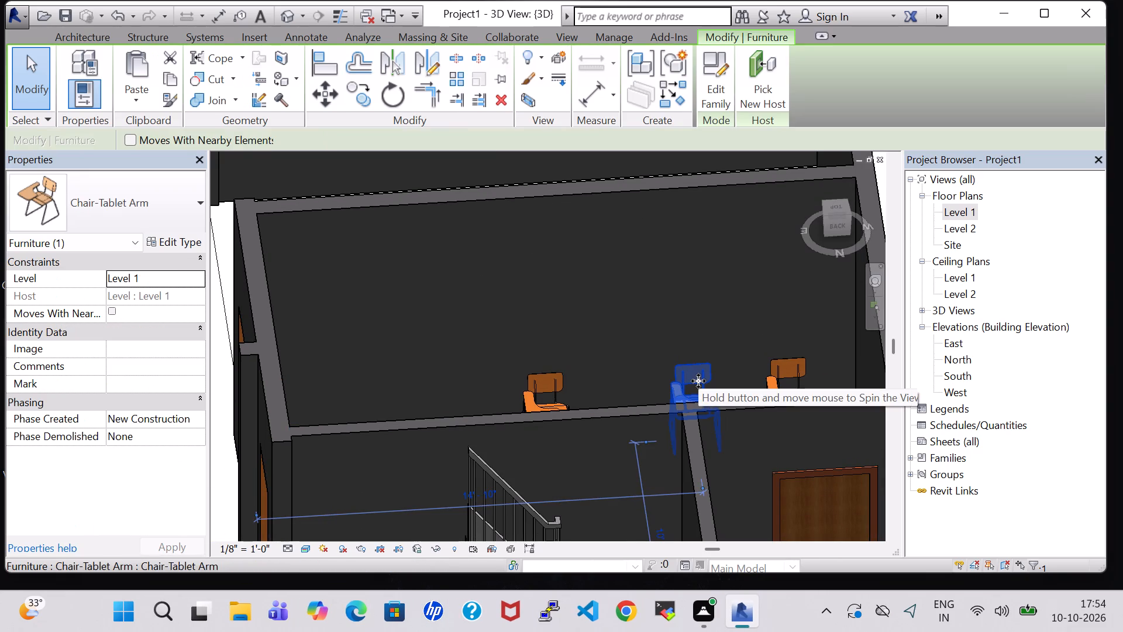
key("Left")
key("Left")
key("Left")
key("Left")
key("Left")
key("Left")
key("Left")
key("Left")
key("Left")
key("Left")
key("Left")
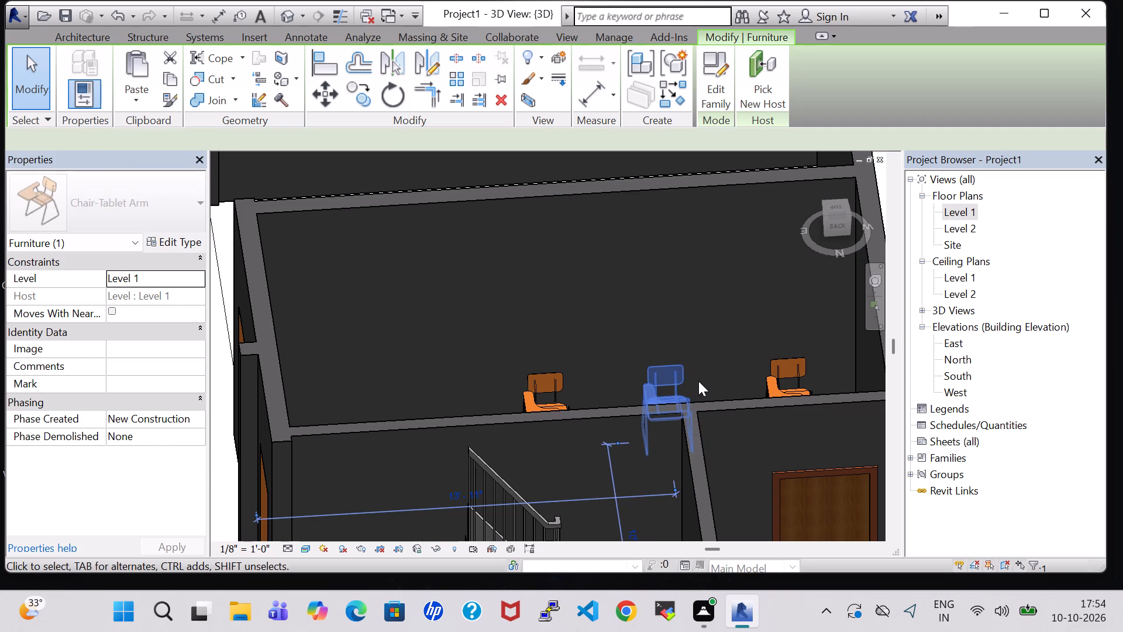
scroll(689, 311, "down", 5)
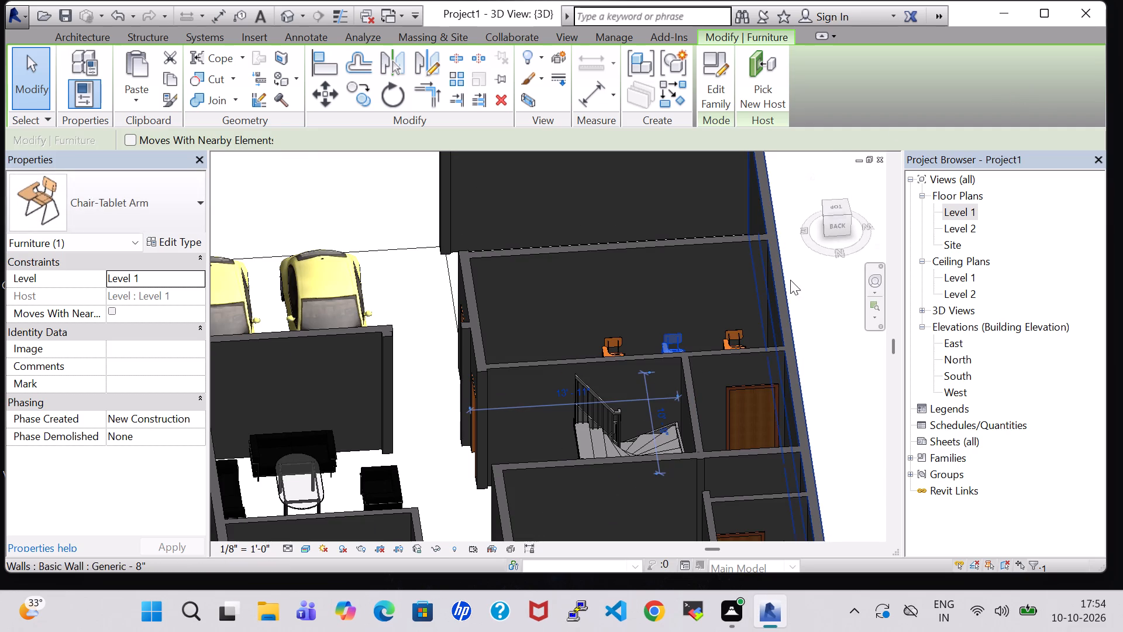
middle_click_drag(344, 212, 399, 290, "shift")
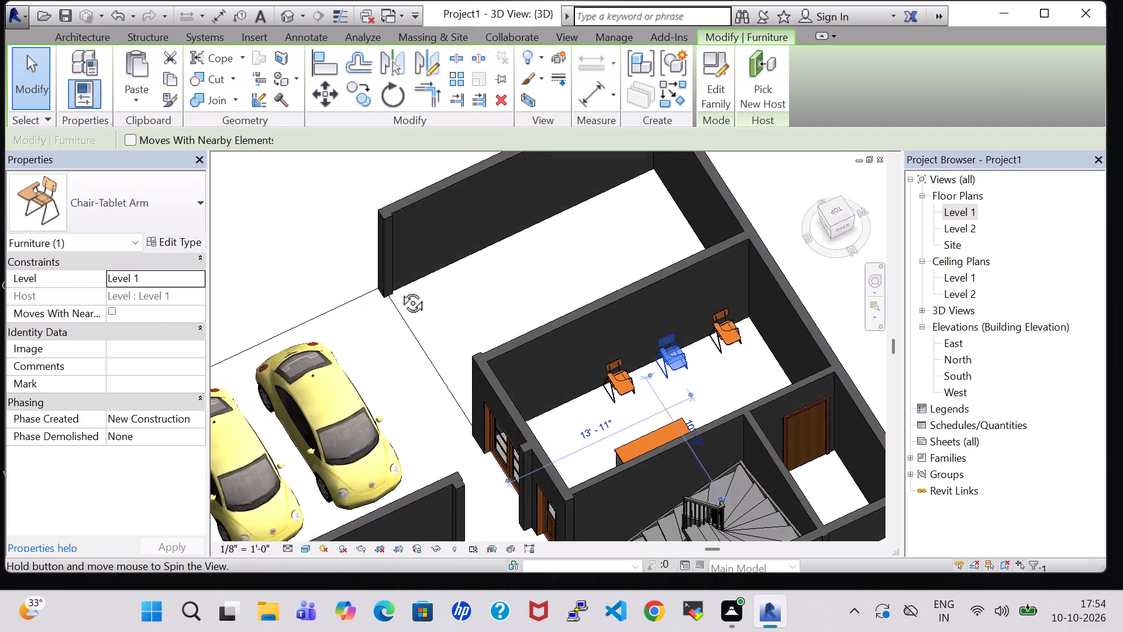
middle_click_drag(399, 290, 748, 373, "shift")
In the Level 1 floor plan, load the Cabinet-File 2 Drawer component family from the Furniture Storage folder.
double_click(955, 210)
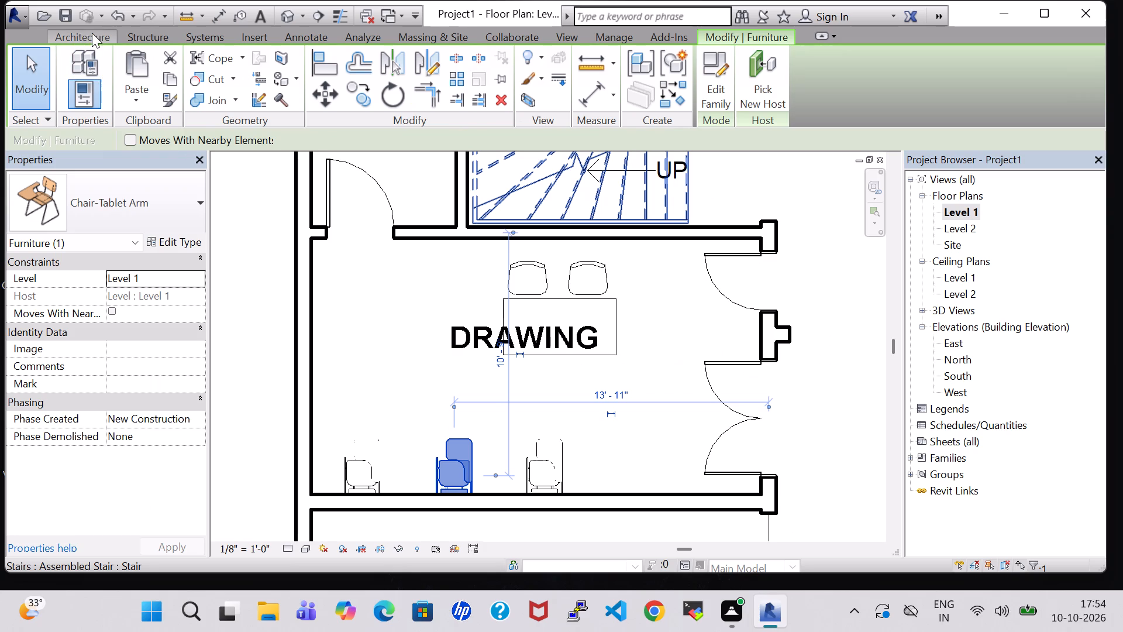
left_click(90, 37)
left_click(157, 80)
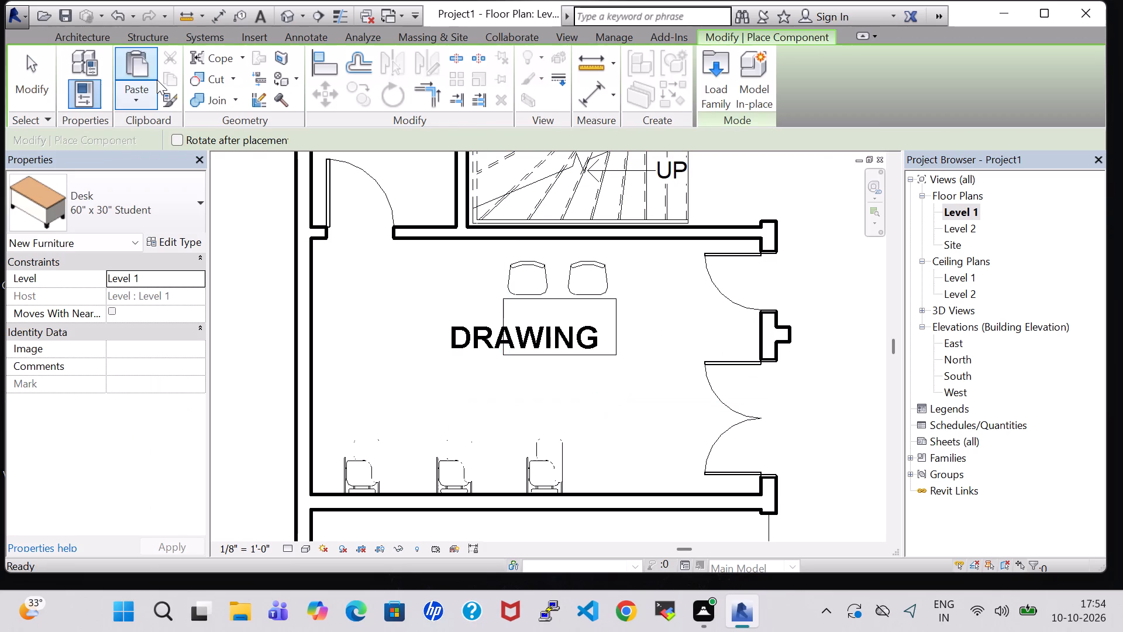
key("Escape")
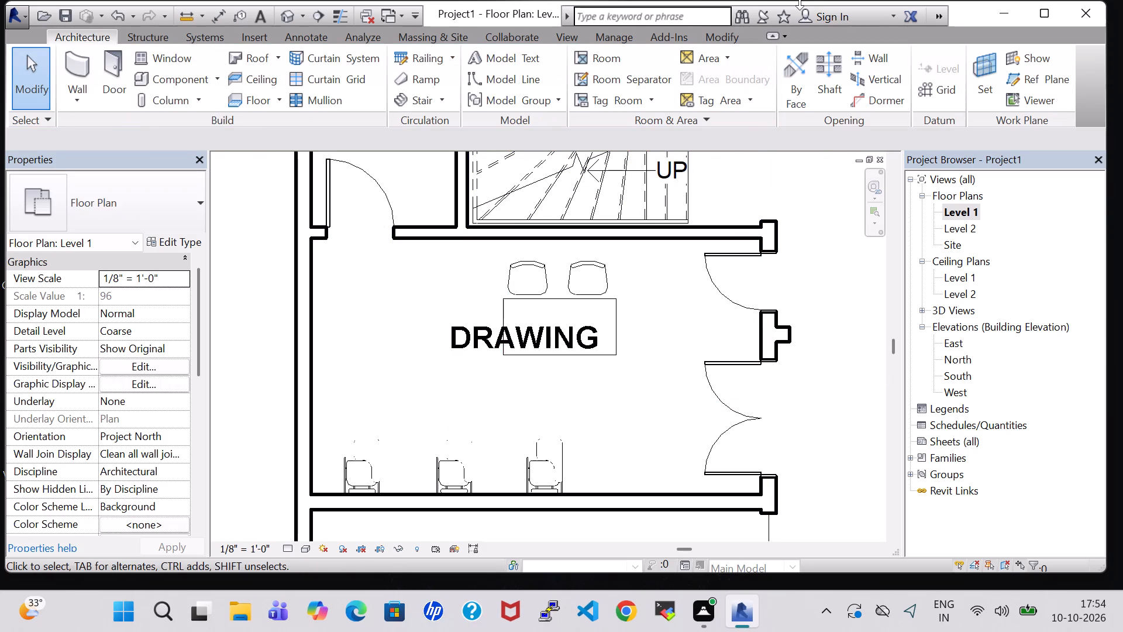
left_click(178, 80)
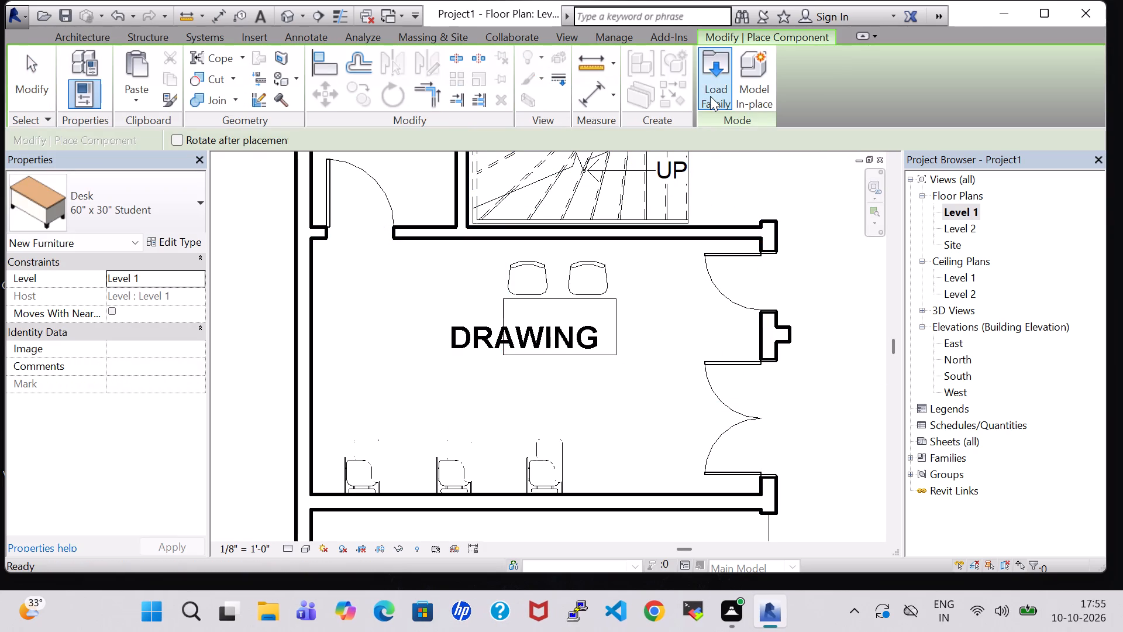
left_click(715, 96)
double_click(647, 392)
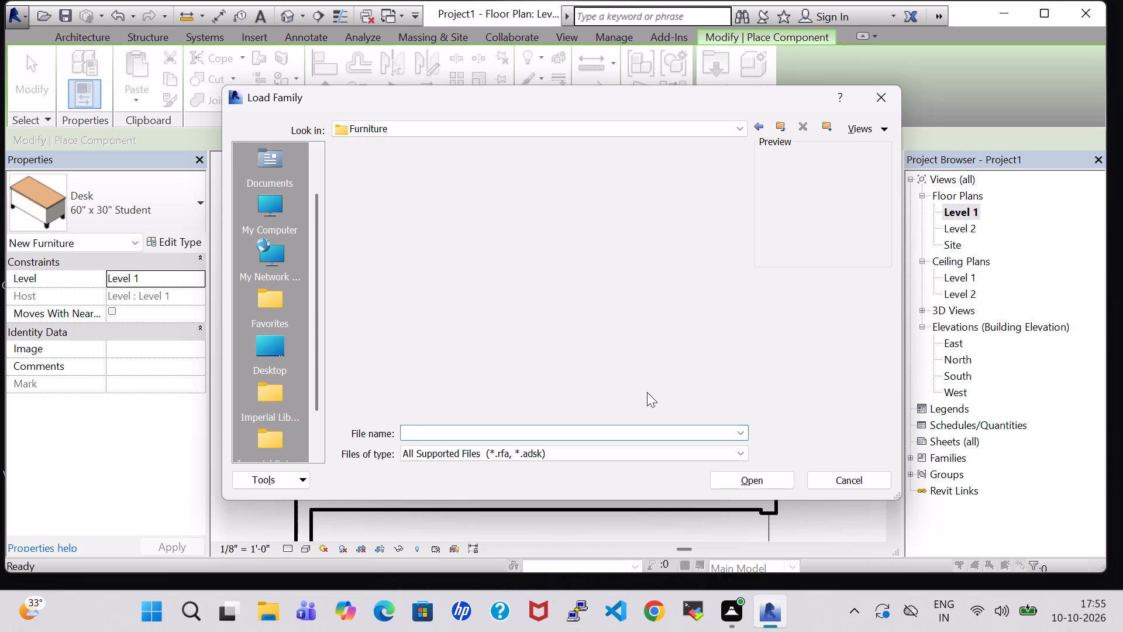
double_click(517, 190)
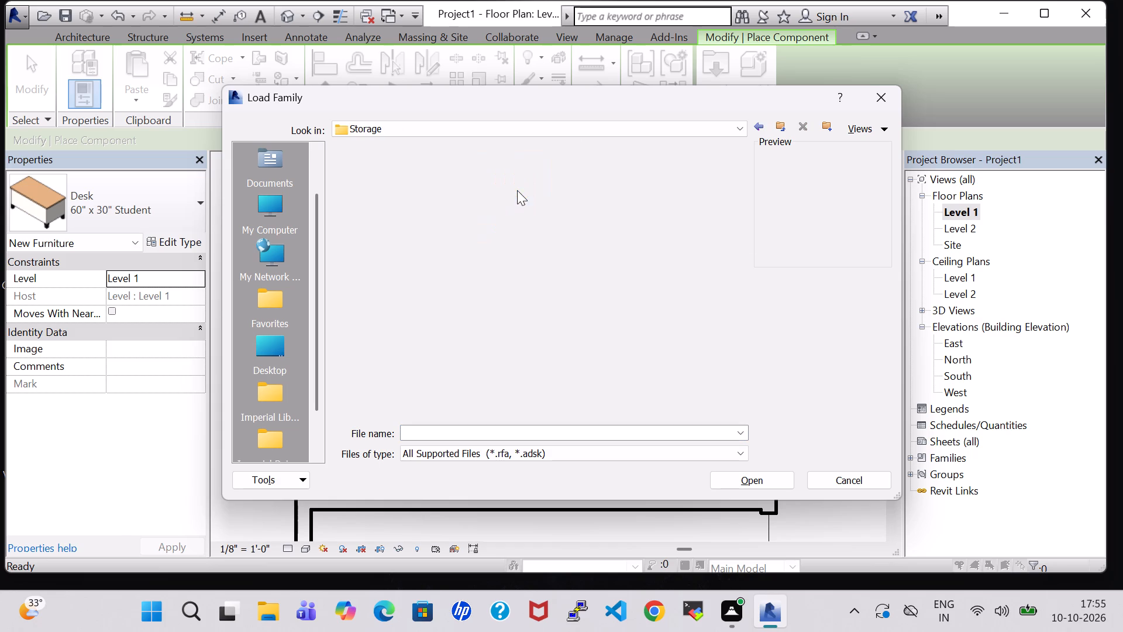
left_click(363, 216)
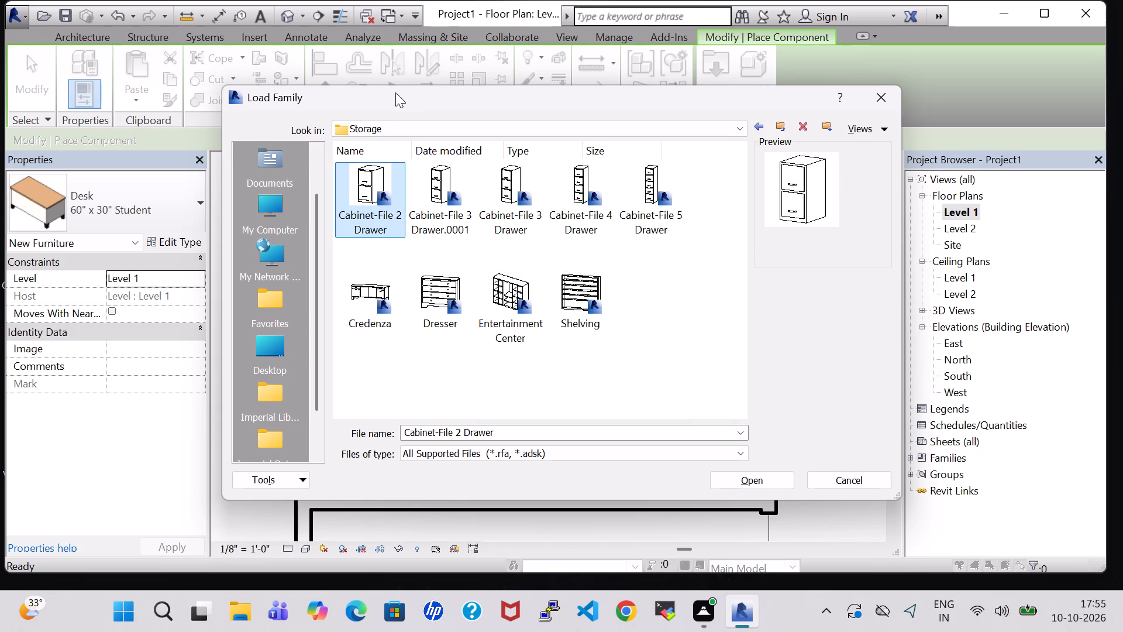
left_click(742, 480)
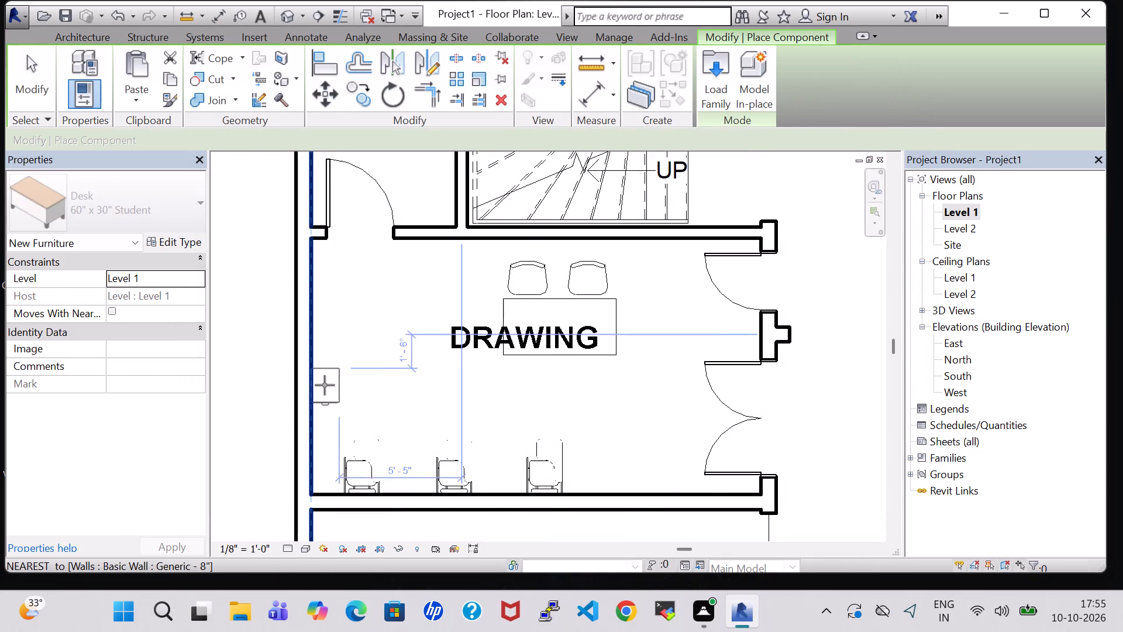
Place three 15" x 18" two-drawer file cabinets against the wall opposite the double doors, turned to face the Drawing room.
key("space")
left_click(326, 393)
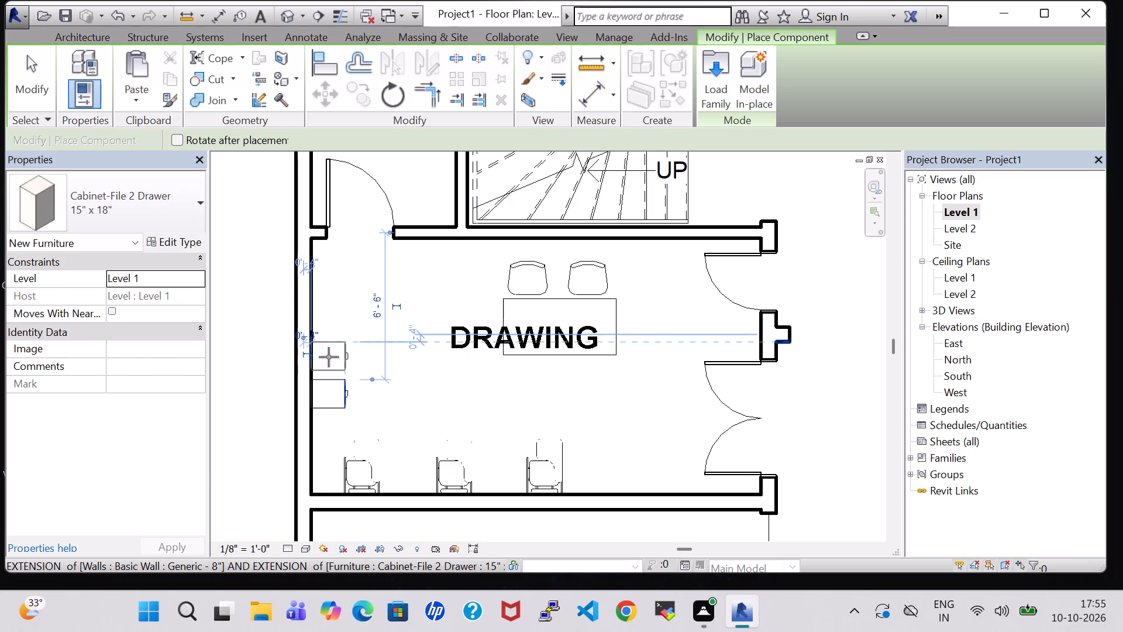
left_click(328, 353)
left_click(326, 310)
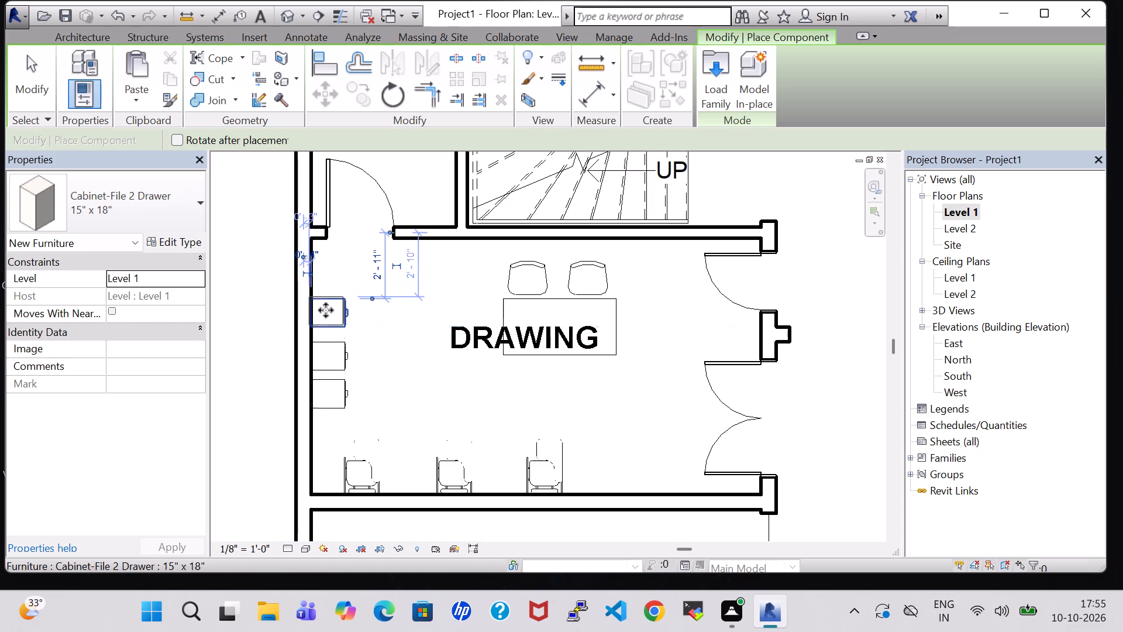
key("Escape")
key("Escape")
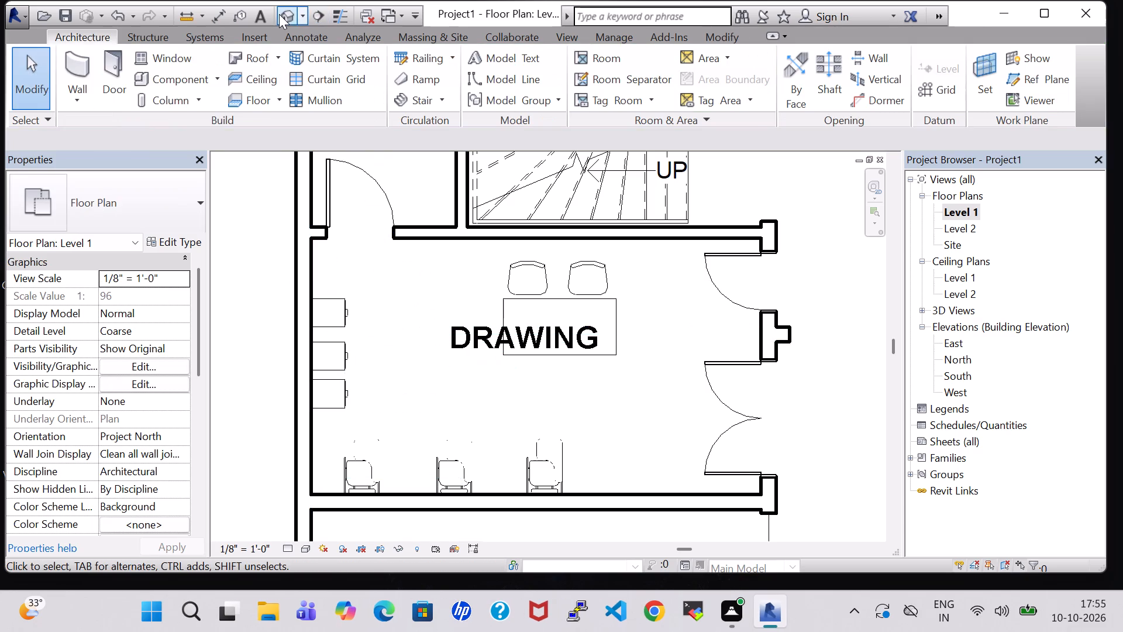
Examine the Drawing room's file cabinets, desk and chairs from several angles in the default 3D view.
left_click(279, 14)
middle_click_drag(754, 472, 663, 436, "shift")
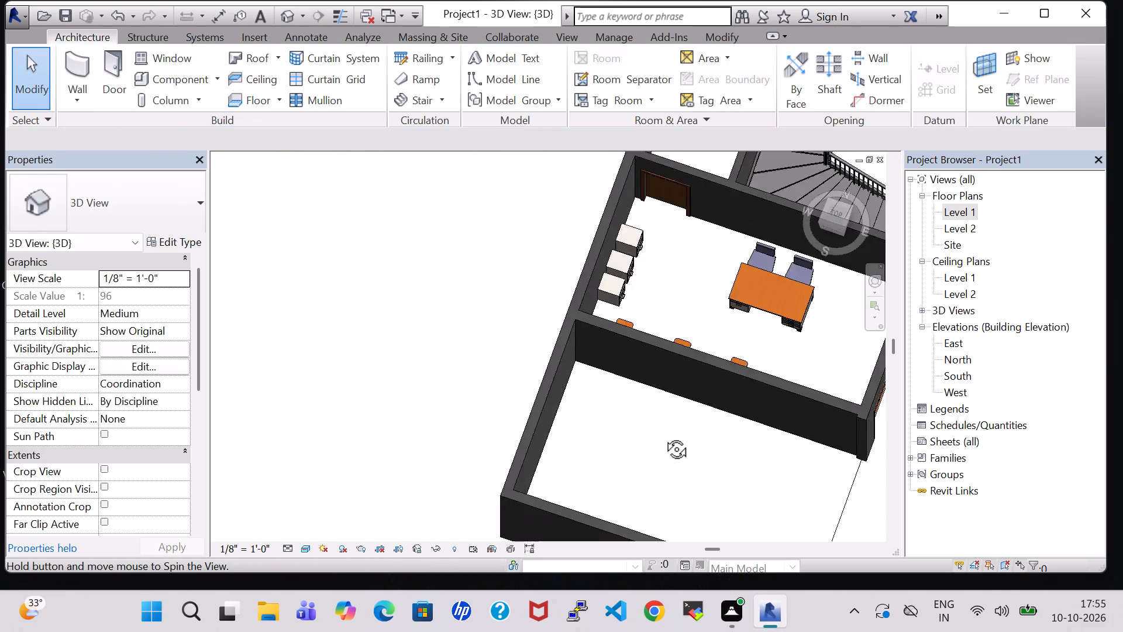
middle_click_drag(663, 436, 571, 304, "shift")
middle_click_drag(739, 320, 576, 349)
middle_click_drag(835, 412, 808, 489, "shift")
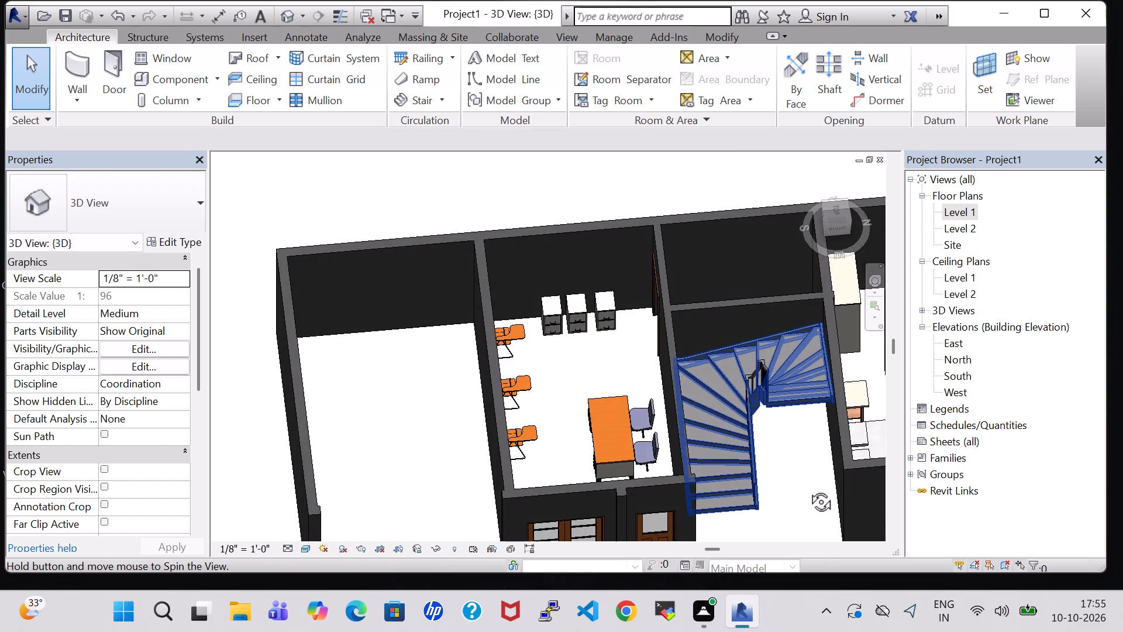
middle_click_drag(808, 489, 759, 492, "shift")
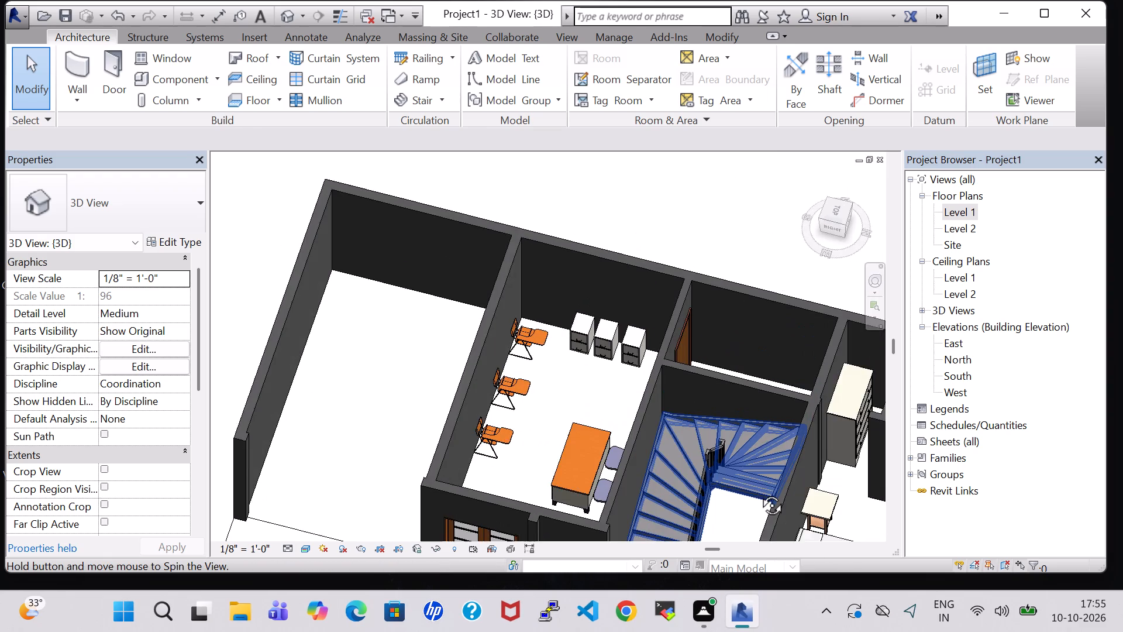
middle_click_drag(759, 492, 860, 468, "shift")
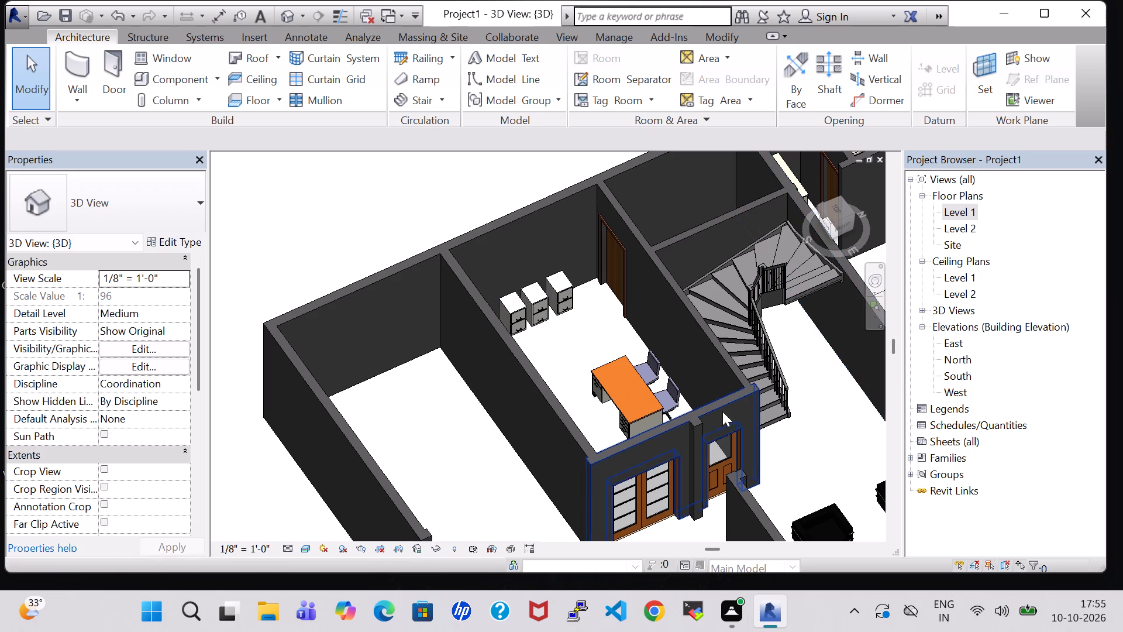
scroll(705, 411, "down", 1)
middle_click_drag(776, 430, 757, 356)
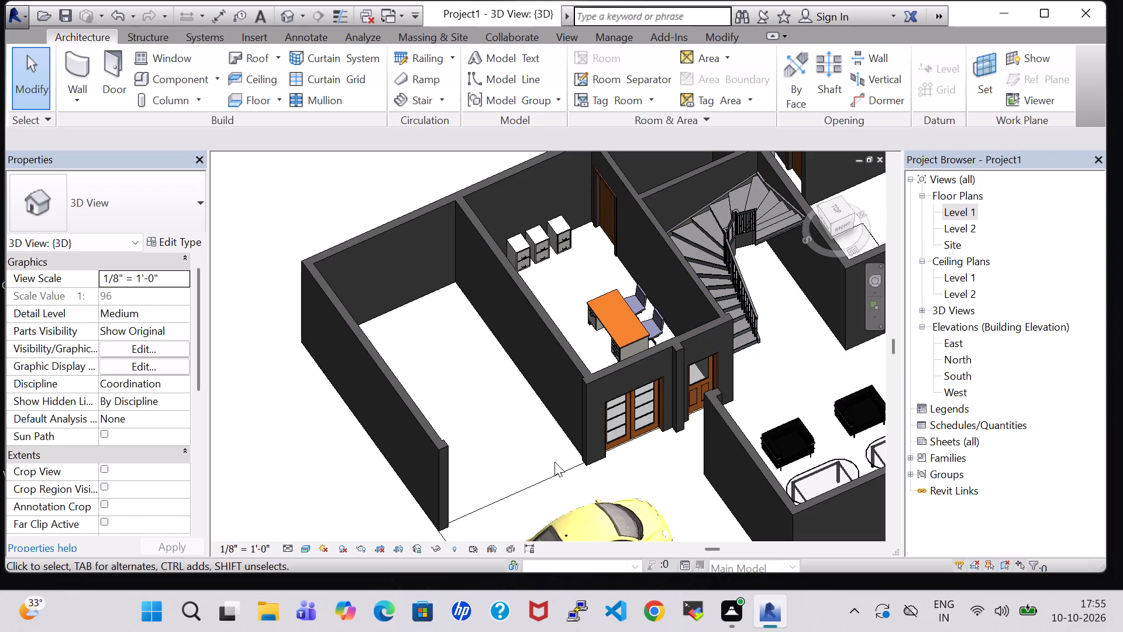
Delete the glazed double door from the Drawing room's front wall.
left_click(639, 433)
left_click(642, 454)
scroll(645, 463, "up", 2)
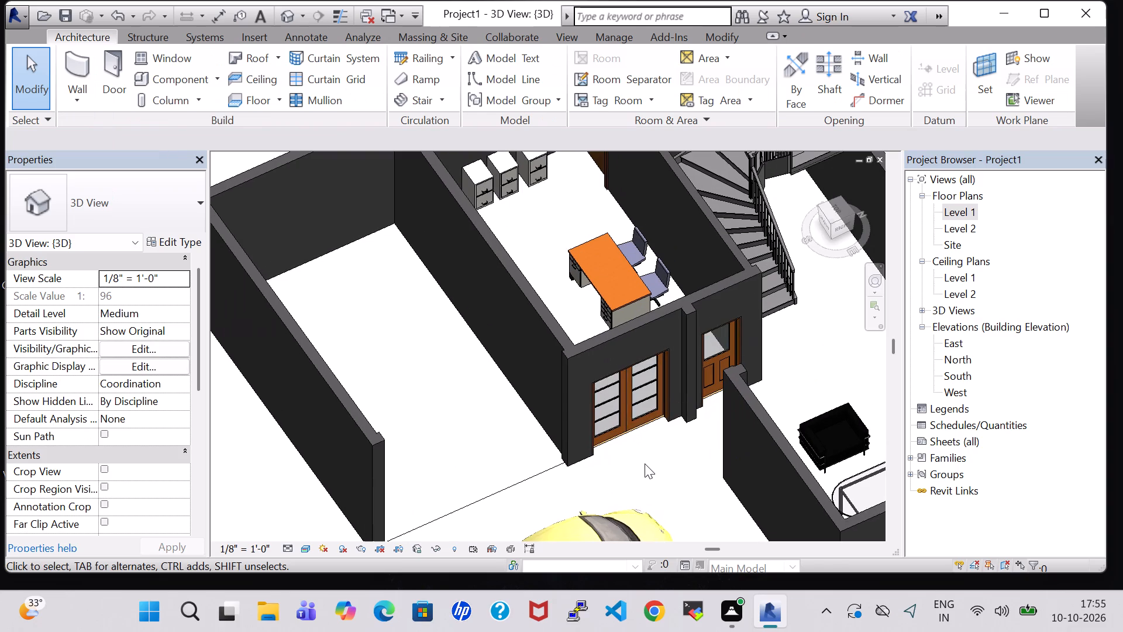
left_click(632, 401)
key("Delete")
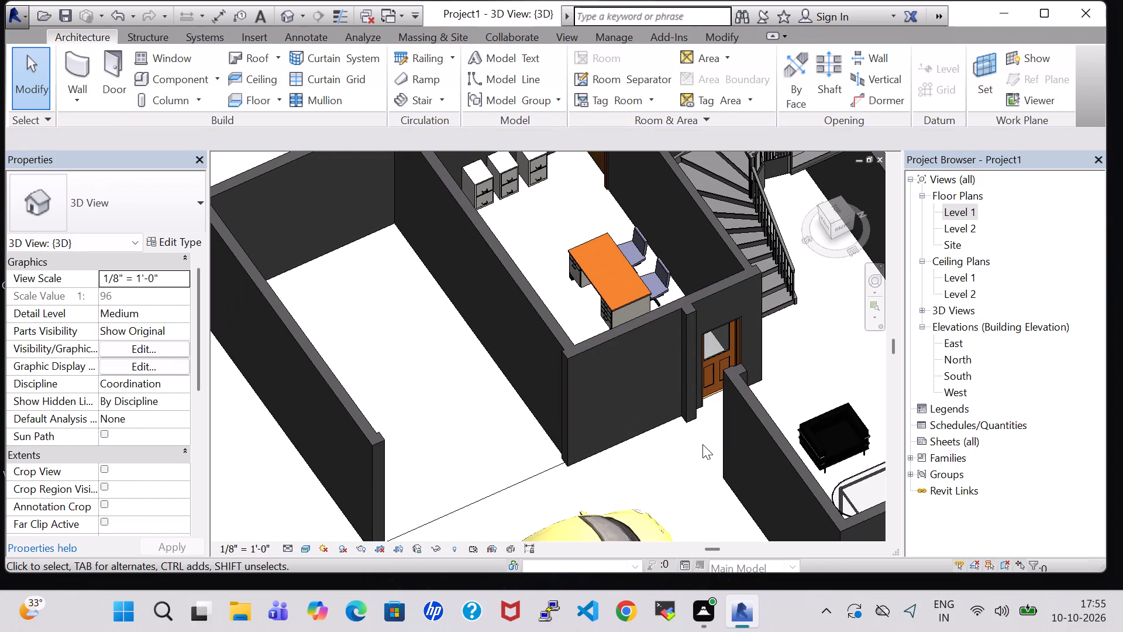
Return to the Level 1 floor plan at the gap between the Drawing room and the T.V Lounge front wall.
scroll(713, 450, "up", 2)
middle_click_drag(695, 454, 826, 428, "shift")
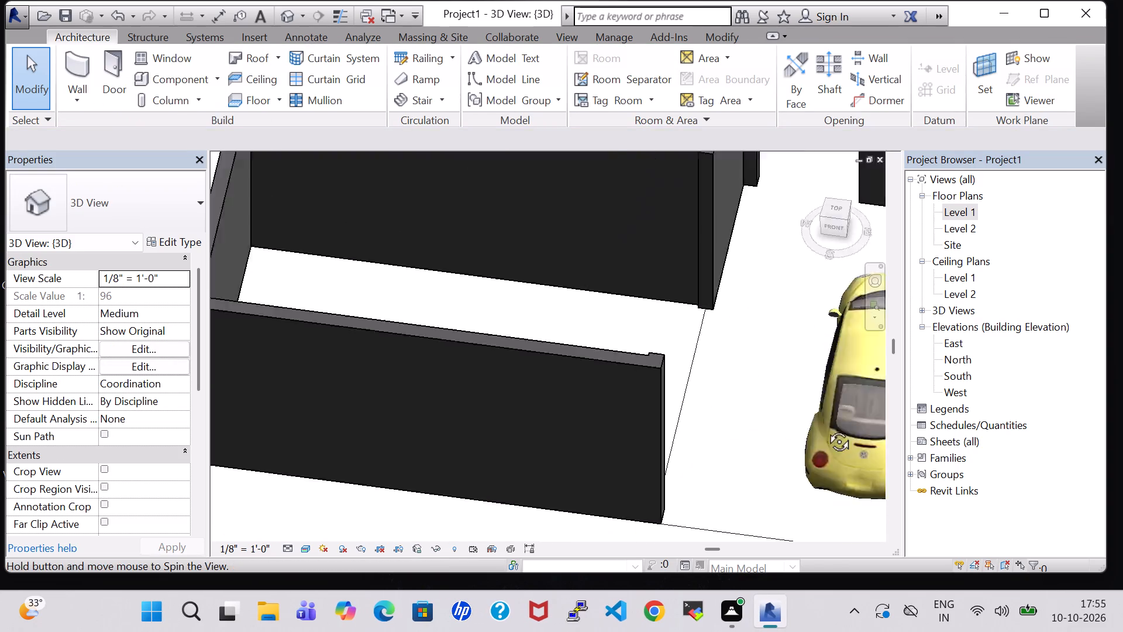
middle_click_drag(826, 428, 865, 406, "shift")
double_click(956, 210)
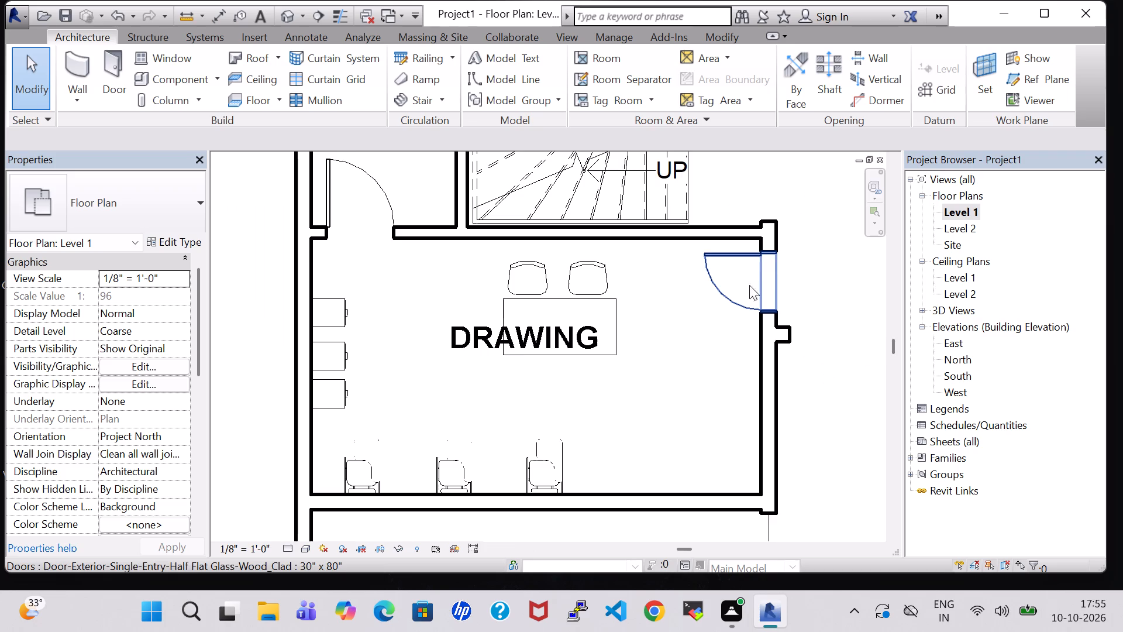
scroll(639, 348, "down", 5)
middle_click_drag(653, 348, 477, 350)
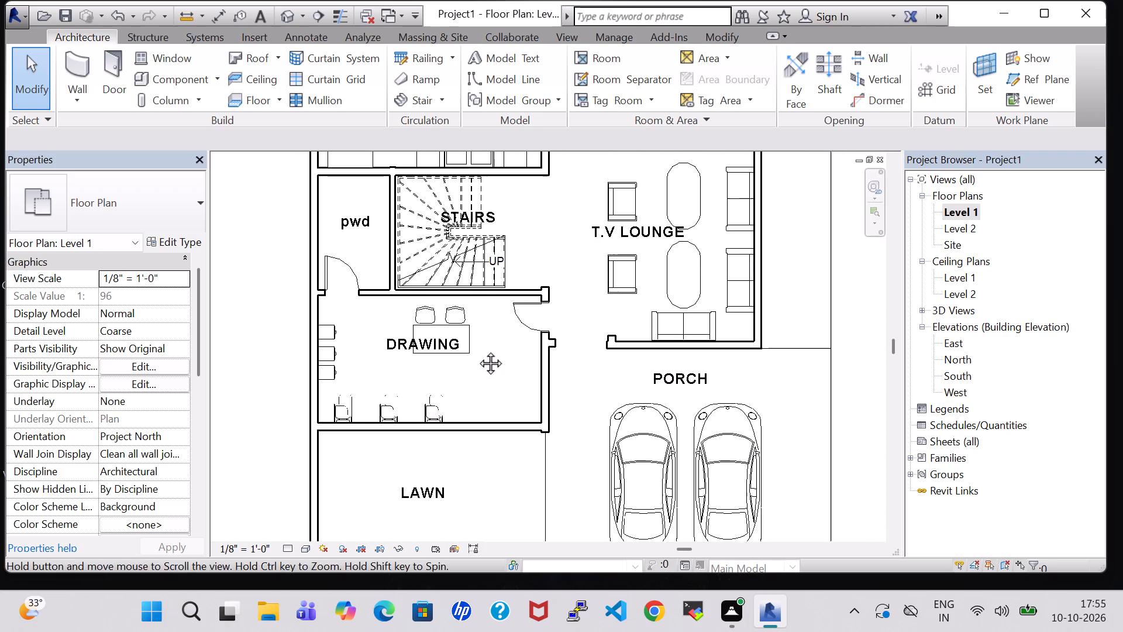
middle_click_drag(477, 350, 474, 350)
scroll(454, 259, "up", 2)
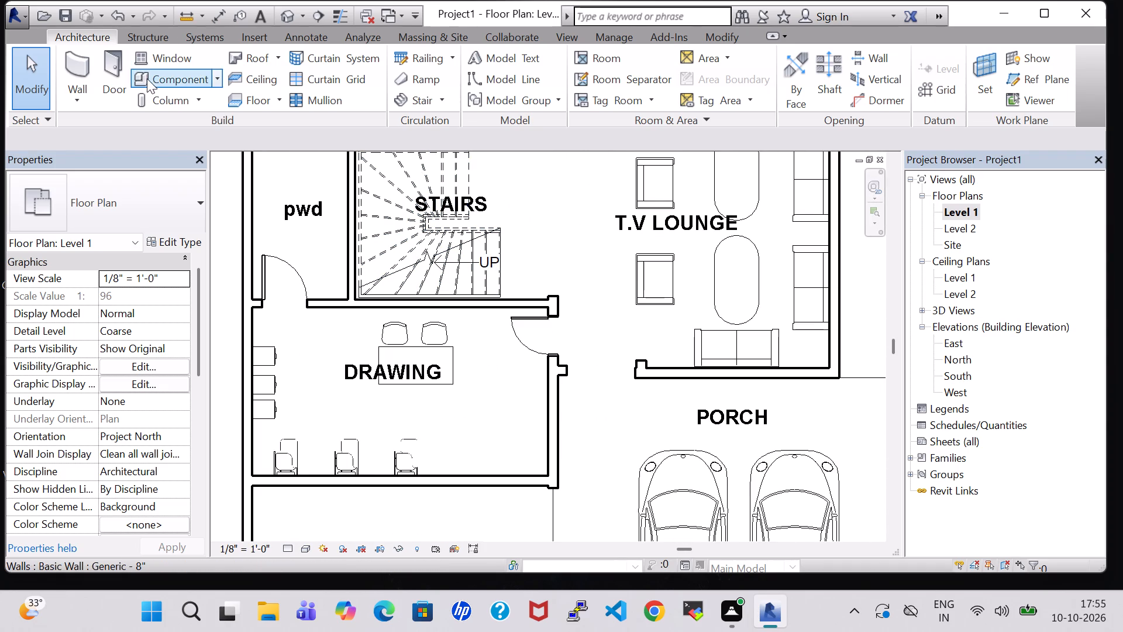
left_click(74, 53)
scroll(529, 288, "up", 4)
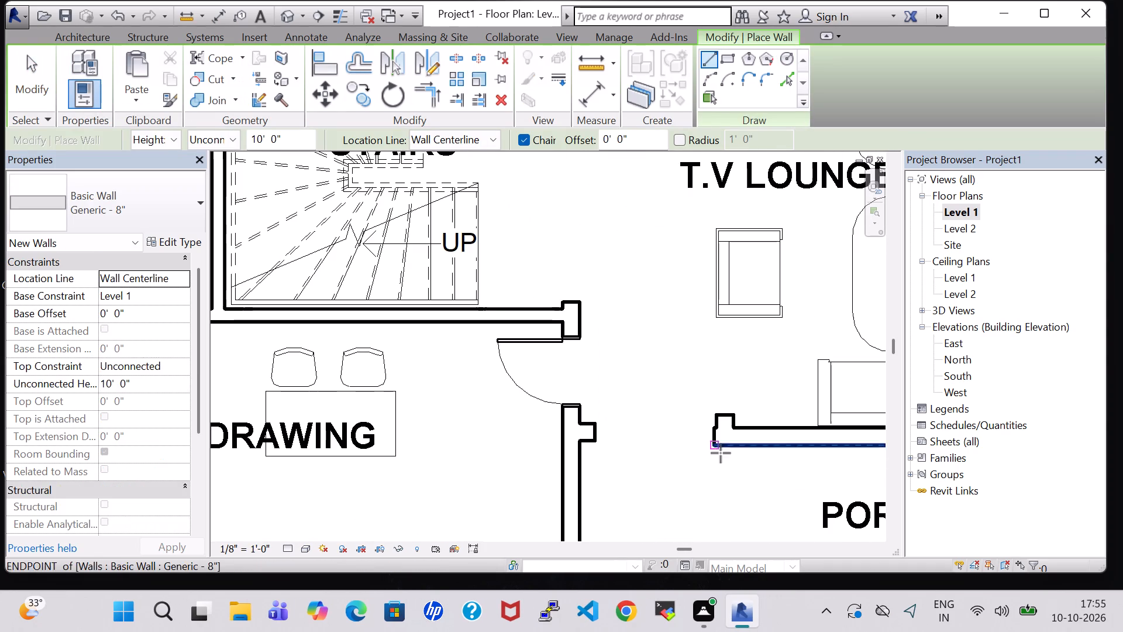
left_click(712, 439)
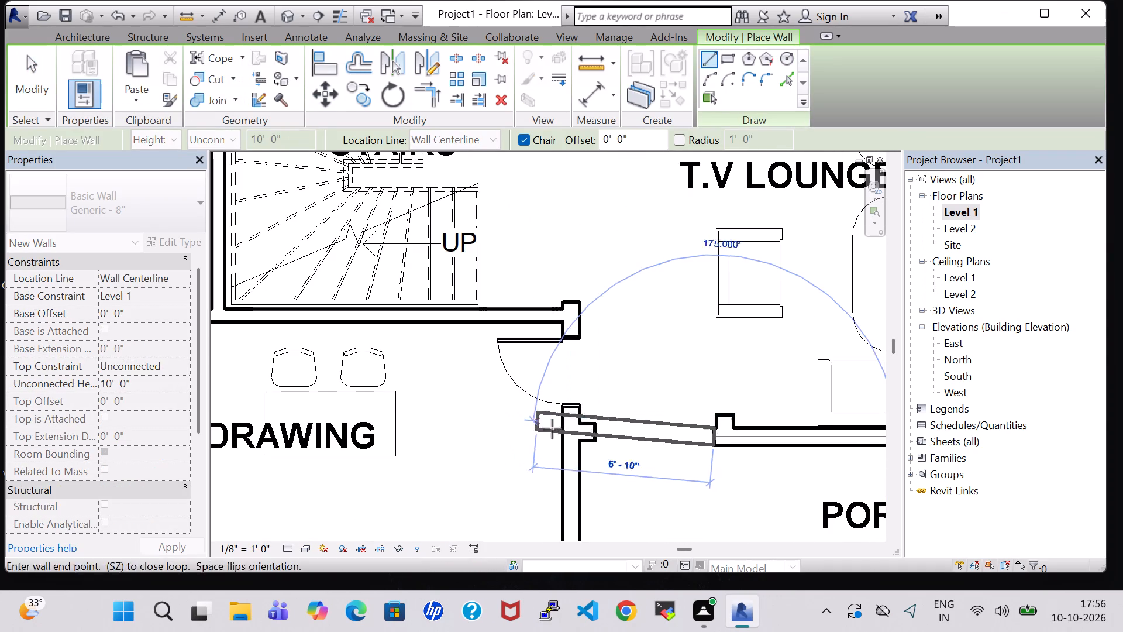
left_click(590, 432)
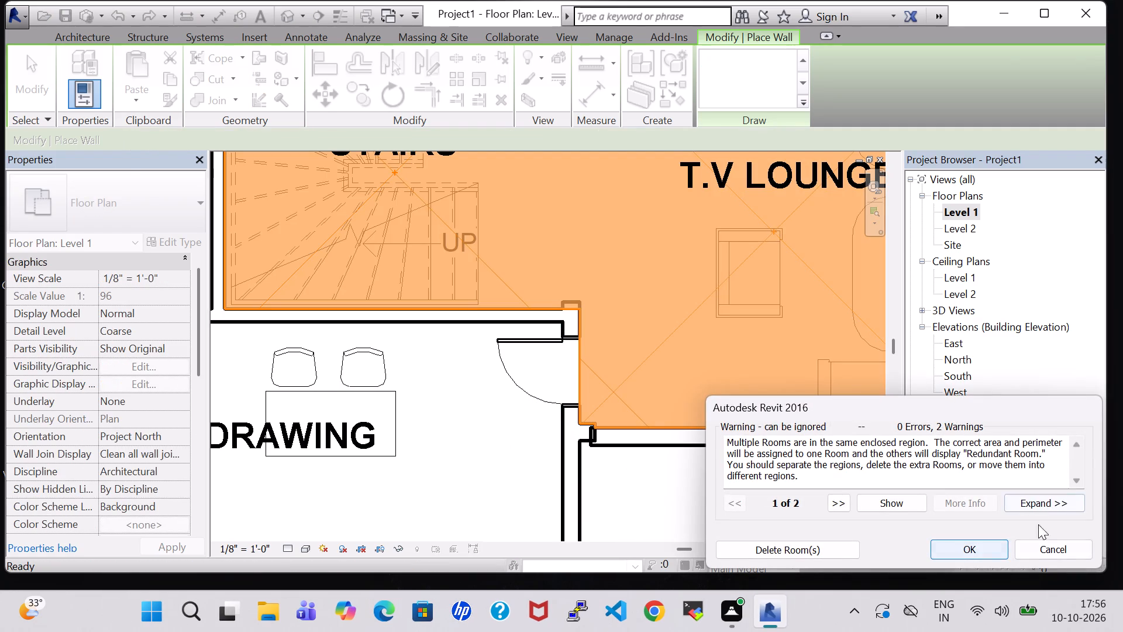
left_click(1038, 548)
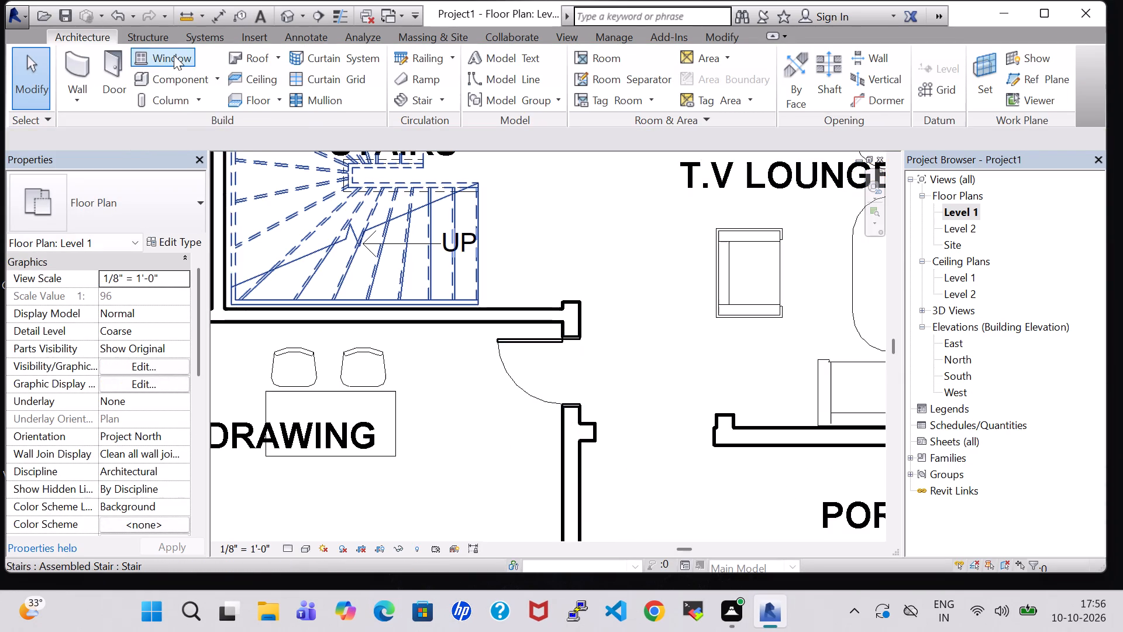
Draw a Generic - 8" wall from the stub on the Drawing room wall to the end of the T.V Lounge front wall.
left_click(77, 61)
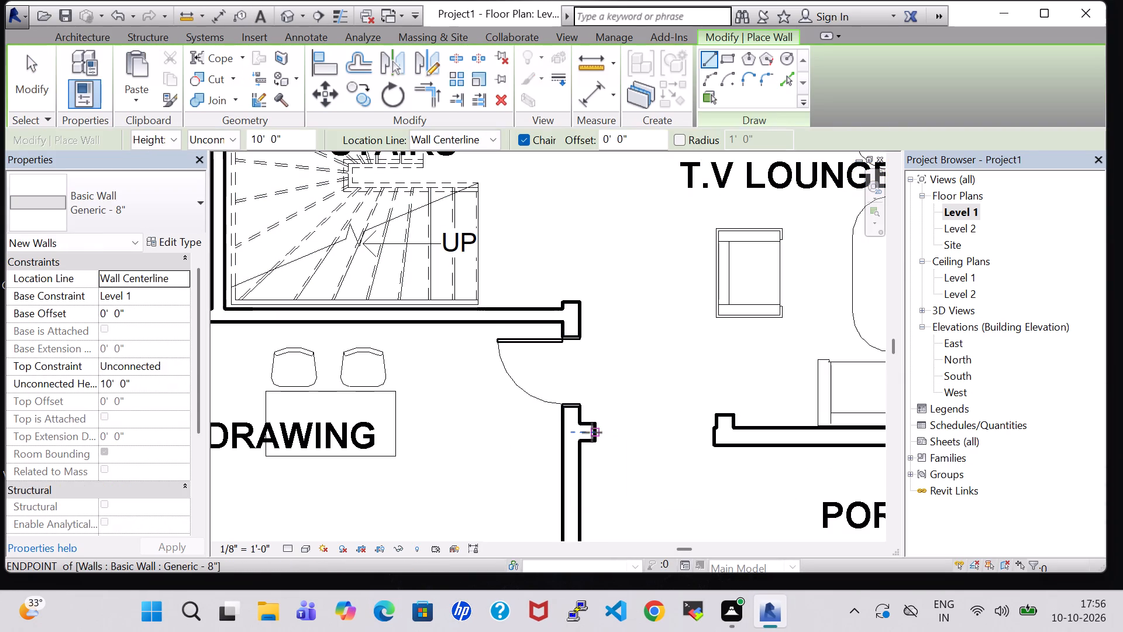
left_click(592, 432)
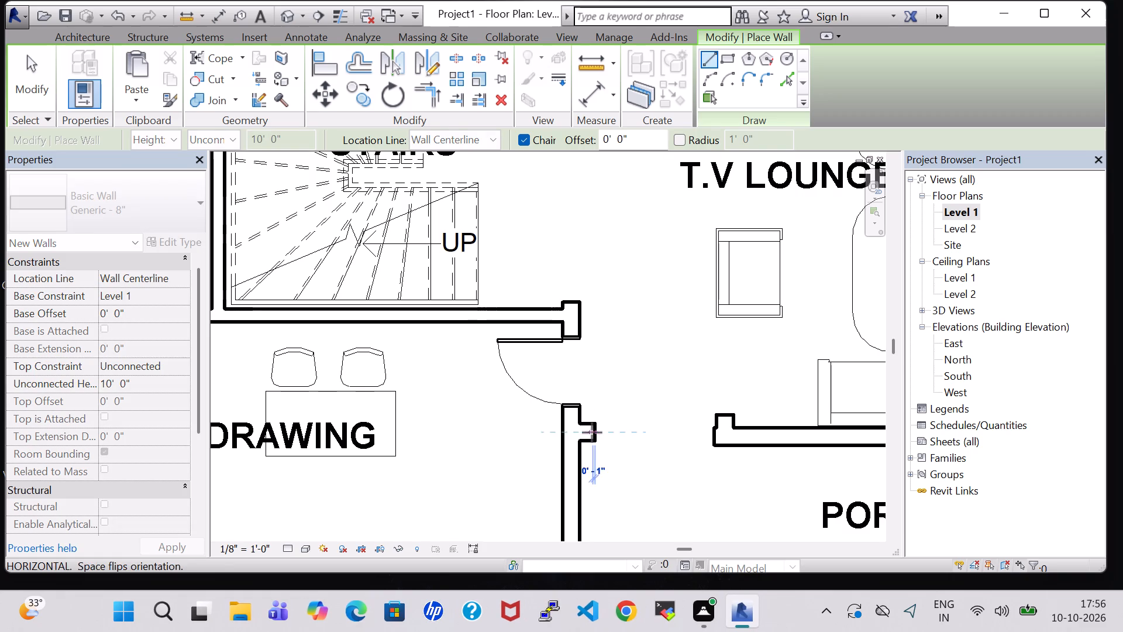
left_click(718, 437)
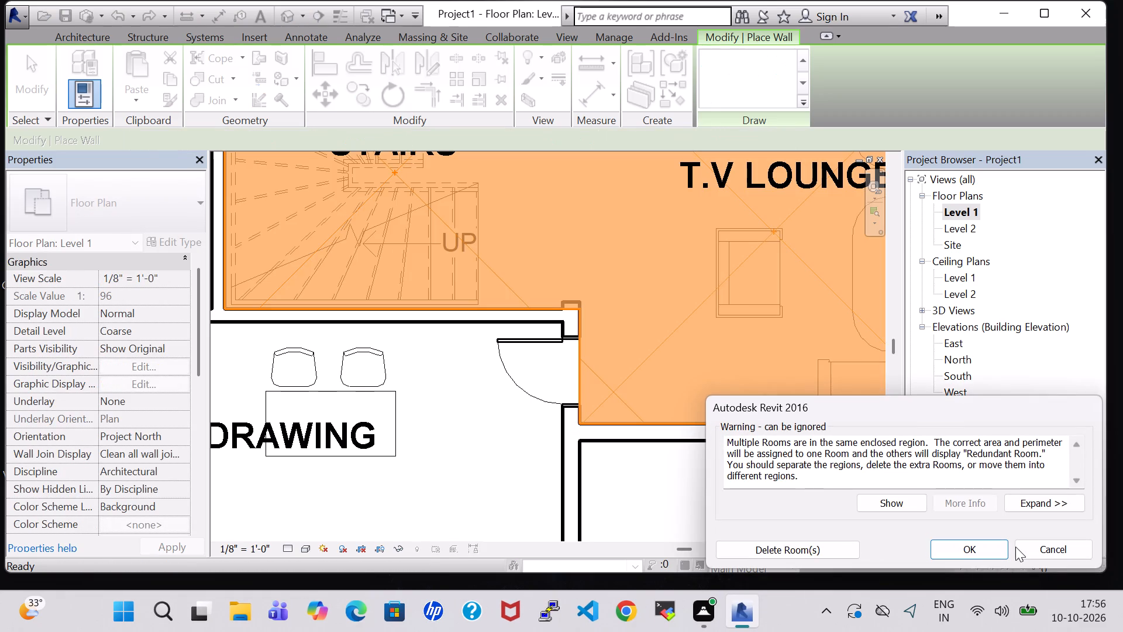
left_click(1011, 547)
left_click(997, 550)
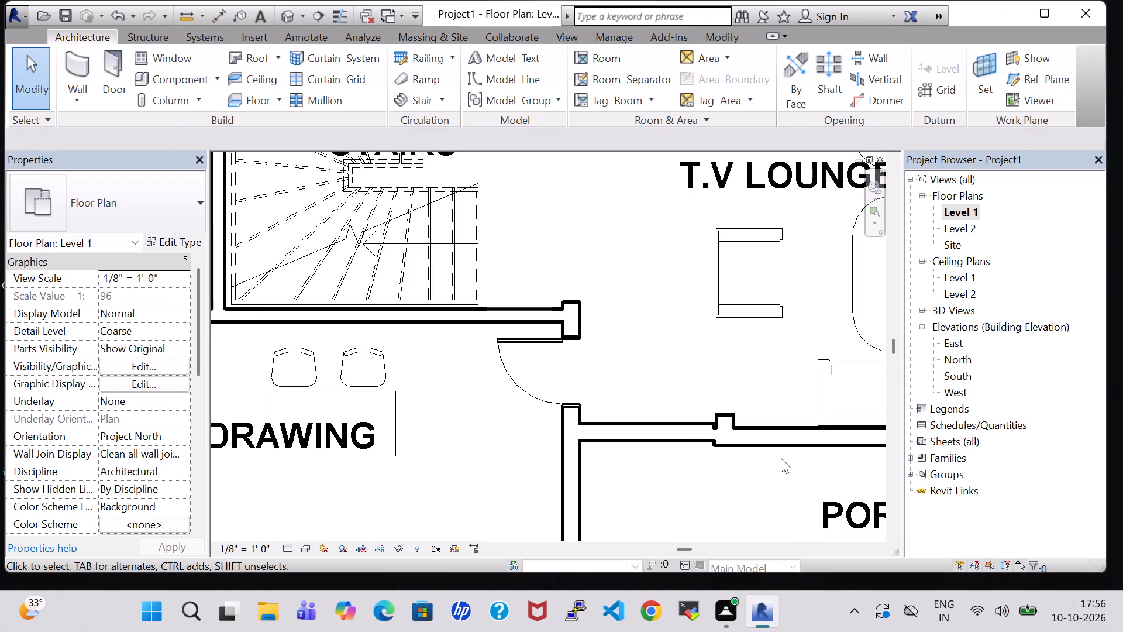
Delete the short wall stub projecting into the T.V Lounge where the new wall meets its front wall.
left_click(724, 414)
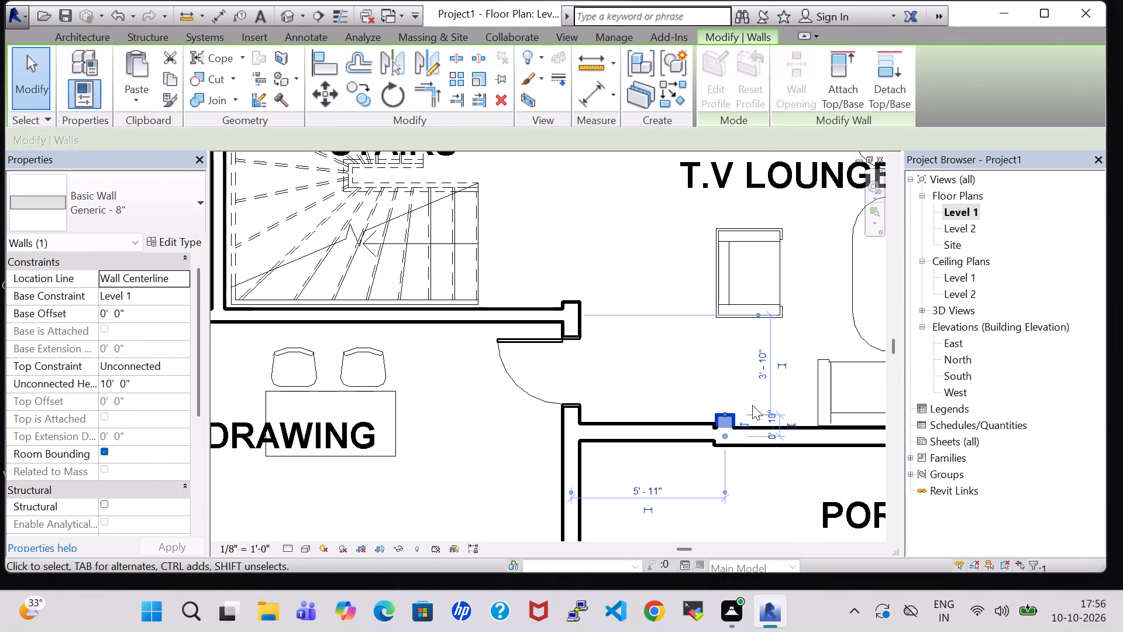
key("Delete")
scroll(760, 415, "down", 2)
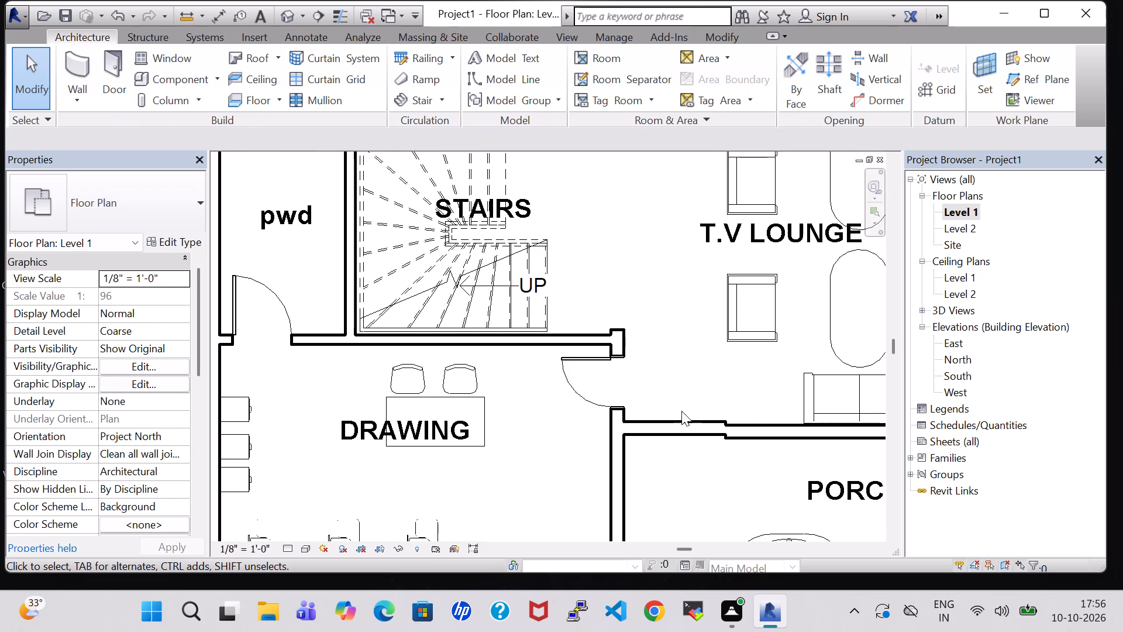
Nudge the new wall segment toward the Porch so it lines up with the T.V Lounge front wall.
left_click(681, 432)
key("Down")
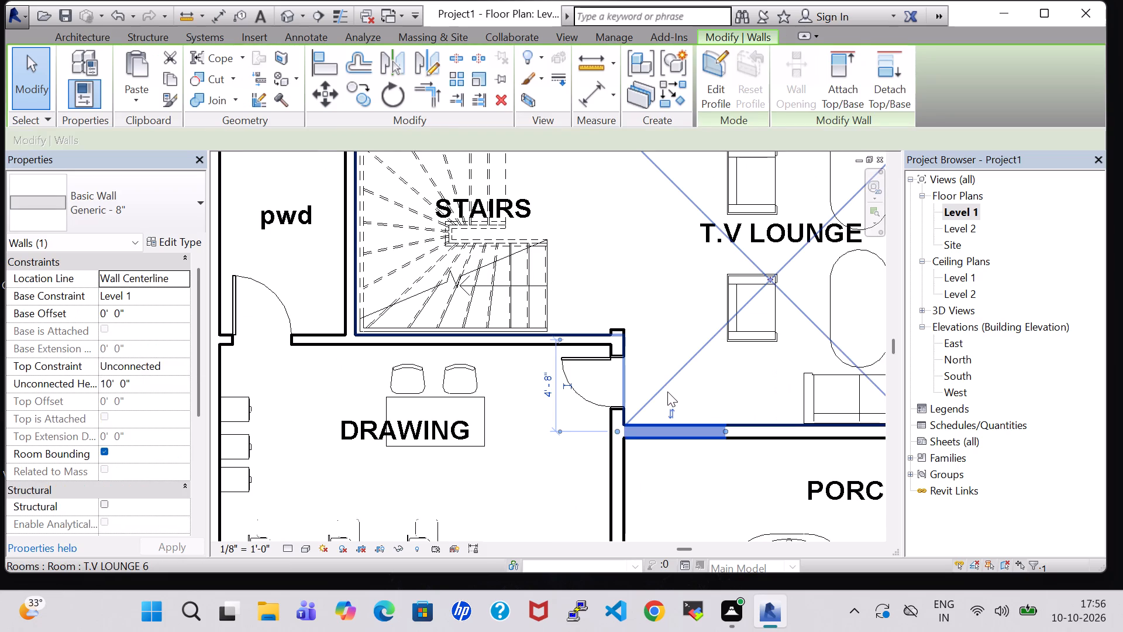
left_click(718, 390)
scroll(718, 390, "down", 2)
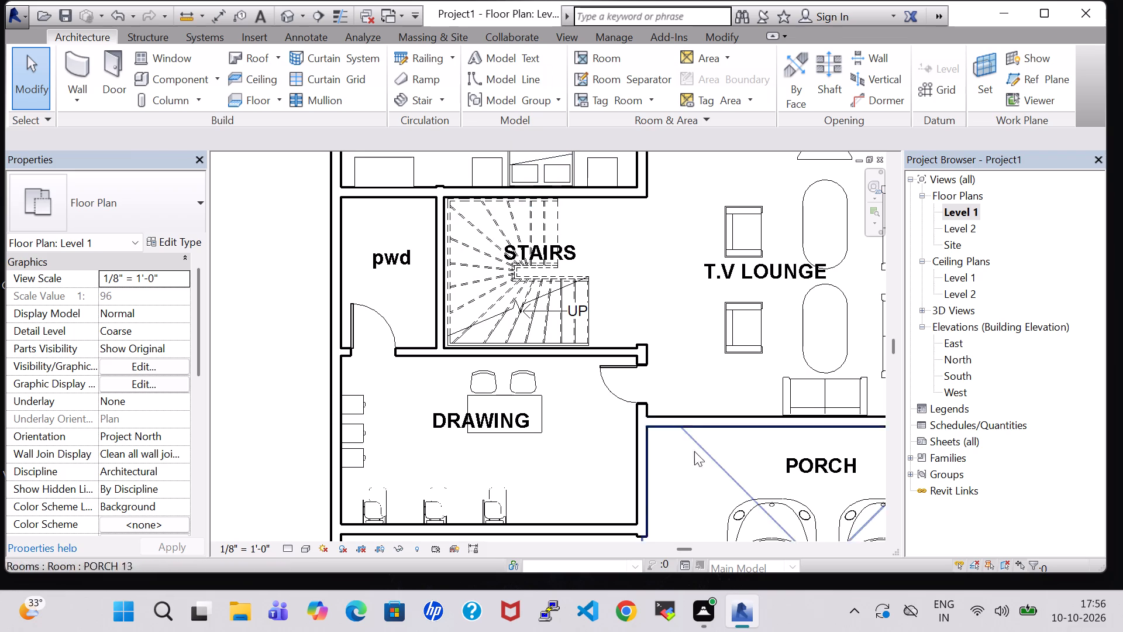
Place a 60" x 80" Door-Exterior-Double-Full Glass-Wood_Clad in the new Porch wall, centred about 3'-5" from the Drawing room wall, opening into the T.V Lounge.
middle_click_drag(697, 462, 592, 424)
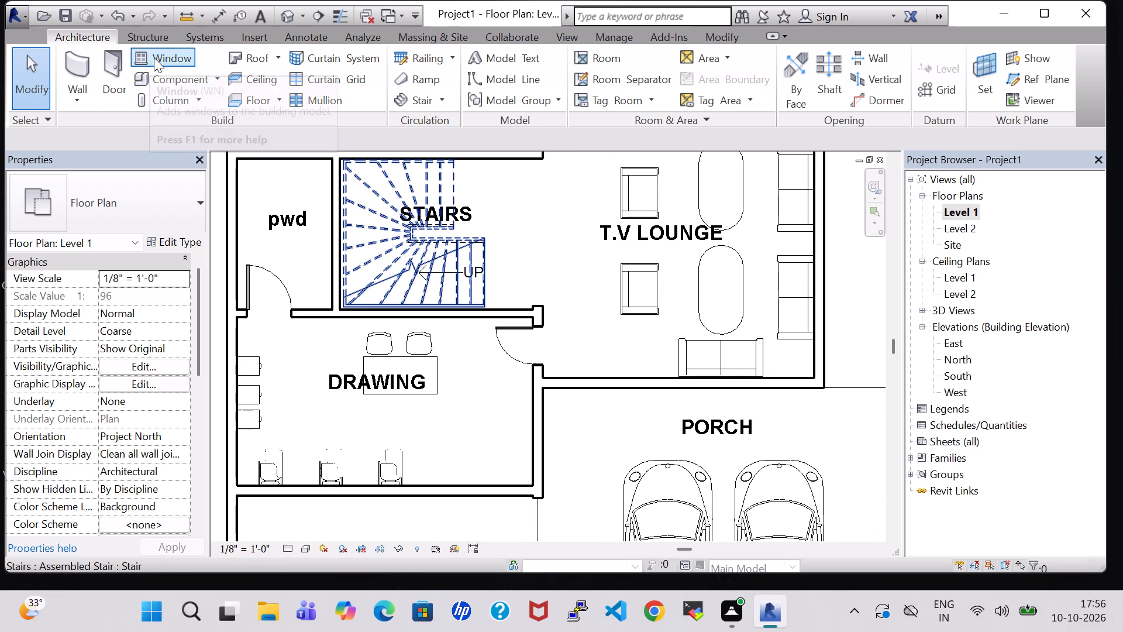
left_click(108, 58)
left_click(160, 203)
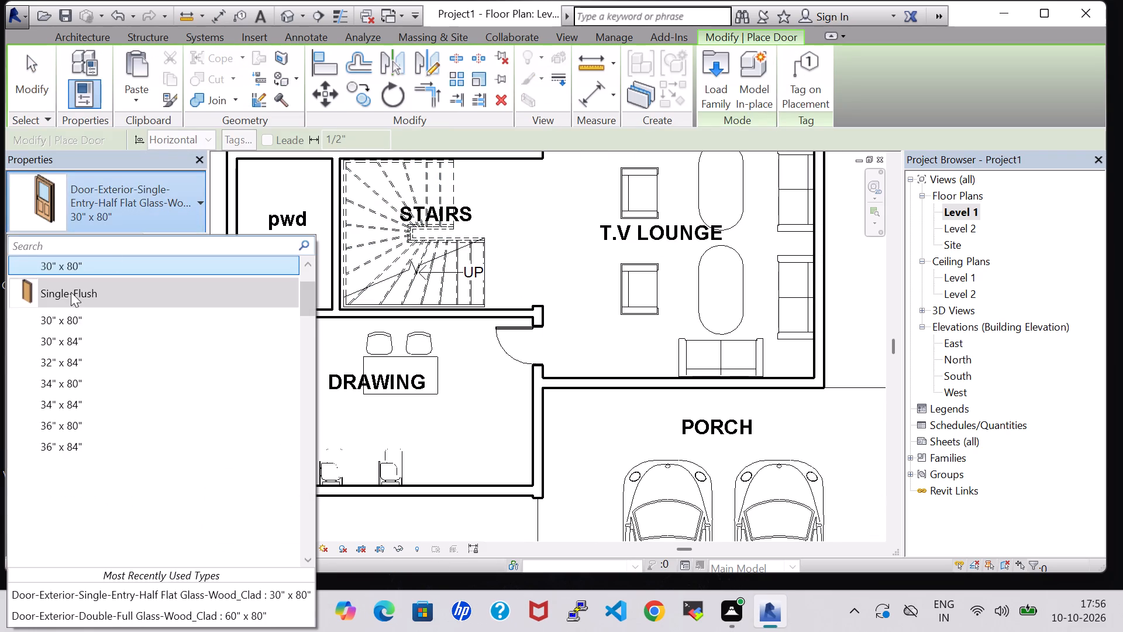
scroll(71, 292, "up", 3)
left_click(88, 295)
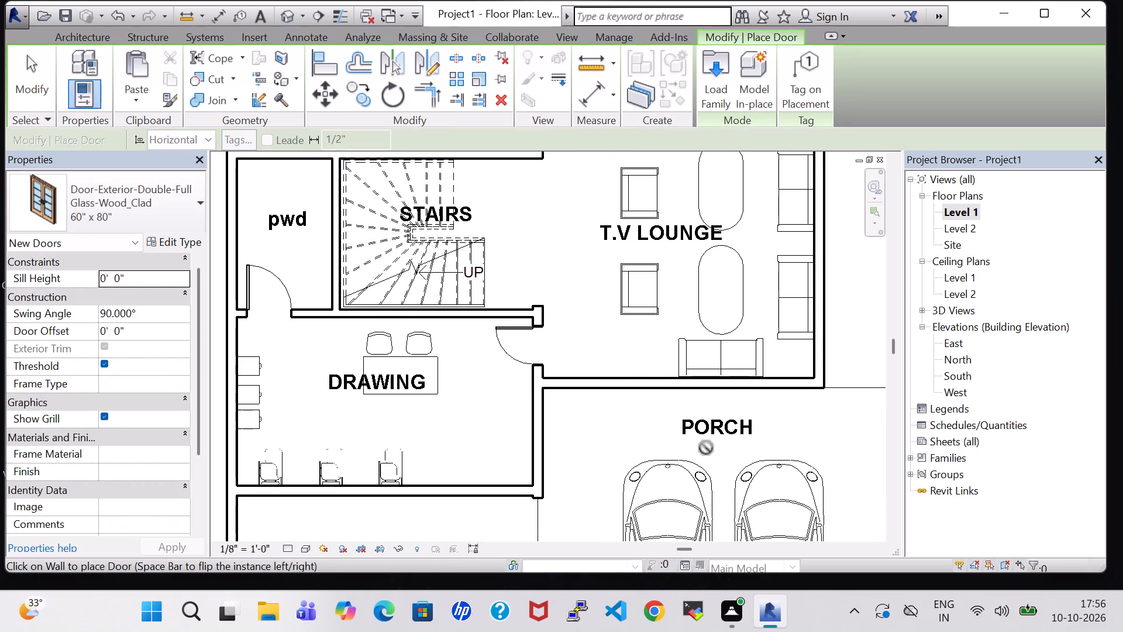
left_click(588, 373)
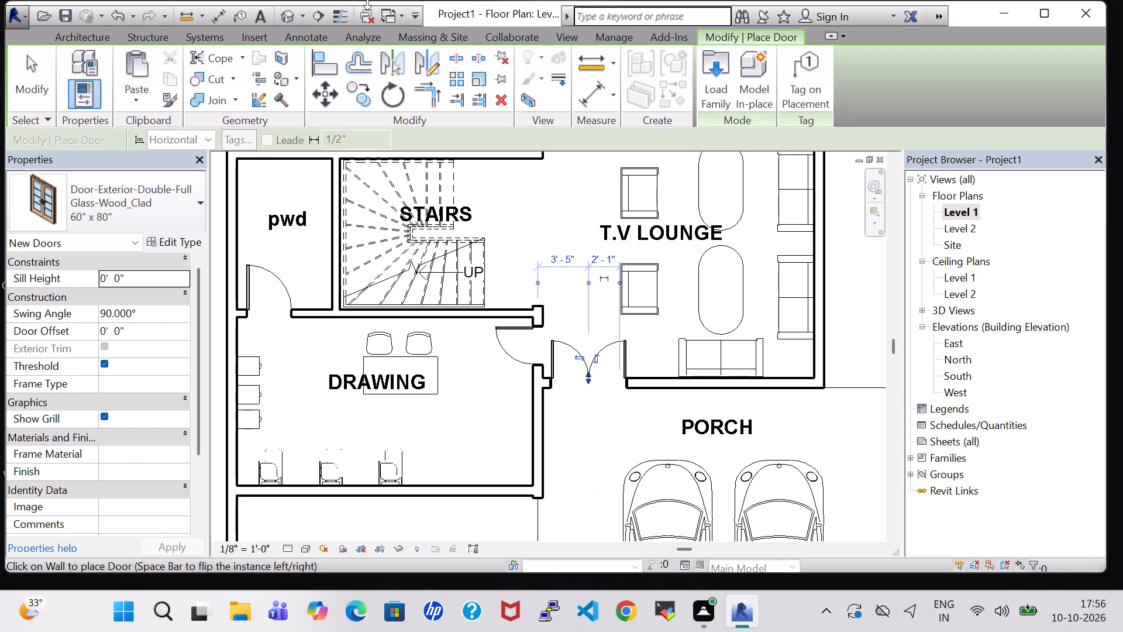
Examine the new glazed double door, the Porch front and the T.V Lounge furniture from several angles in the default 3D view.
left_click(281, 13)
scroll(580, 308, "down", 3)
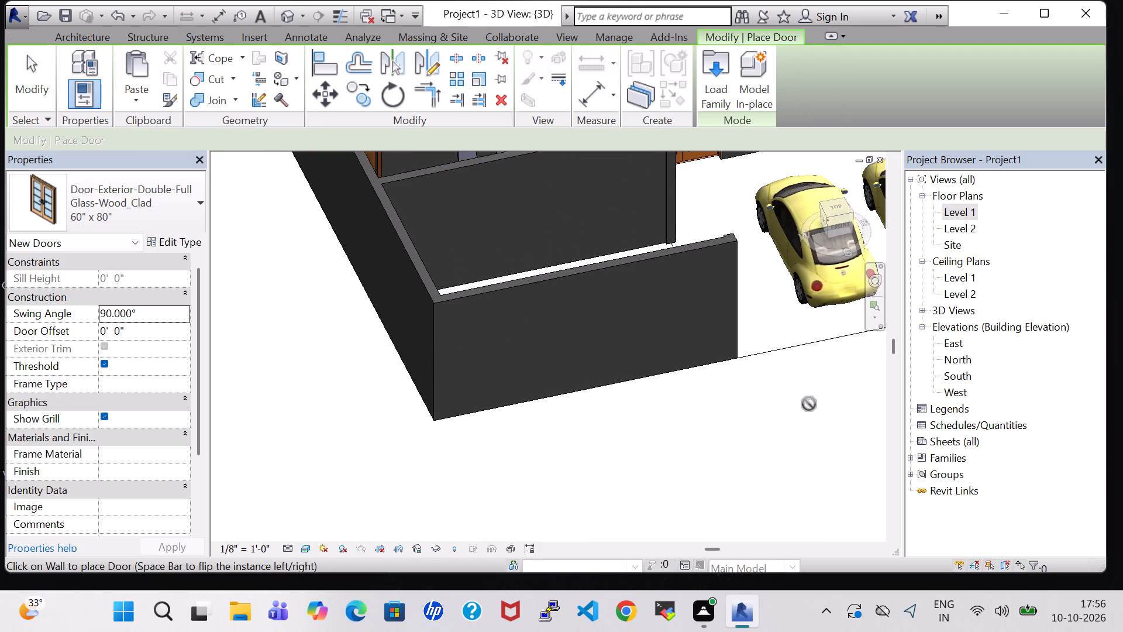
middle_click_drag(805, 406, 670, 437, "shift")
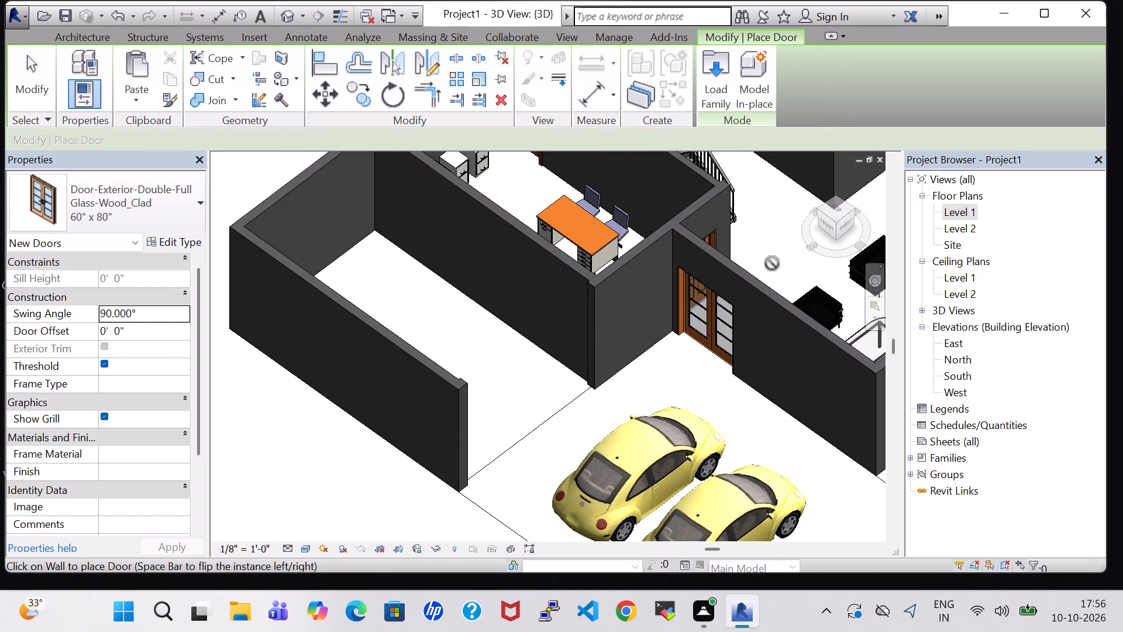
middle_click_drag(772, 263, 669, 327, "shift")
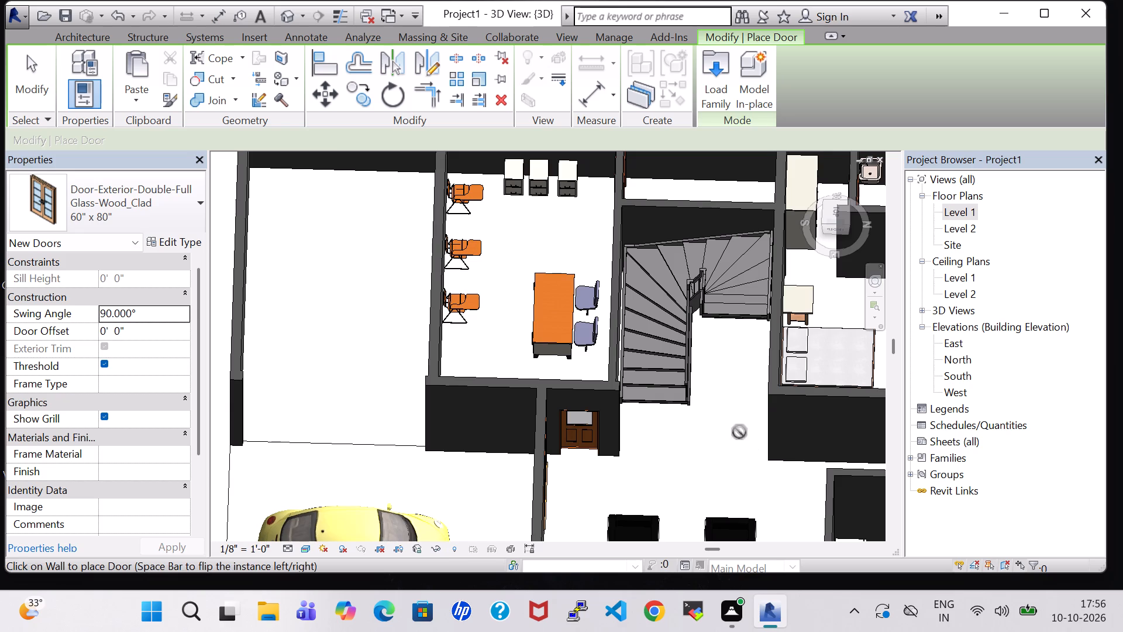
middle_click_drag(707, 448, 674, 448, "shift")
middle_click_drag(680, 465, 897, 365)
middle_click_drag(733, 353, 438, 462)
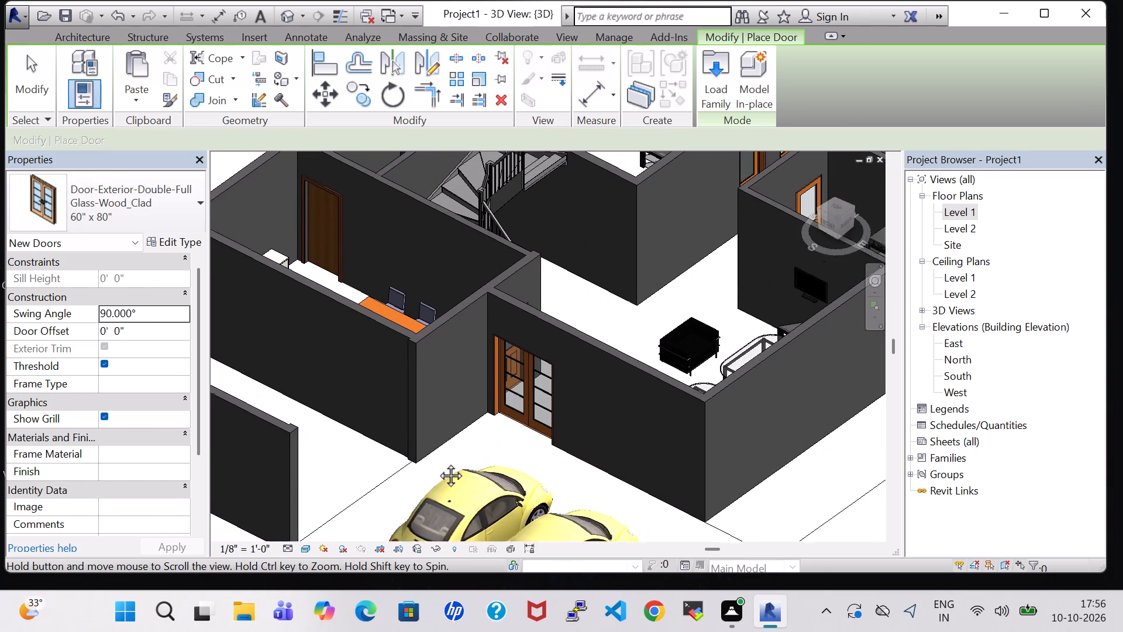
middle_click_drag(438, 462, 432, 463)
middle_click_drag(586, 305, 634, 383, "shift")
middle_click_drag(645, 251, 667, 276, "shift")
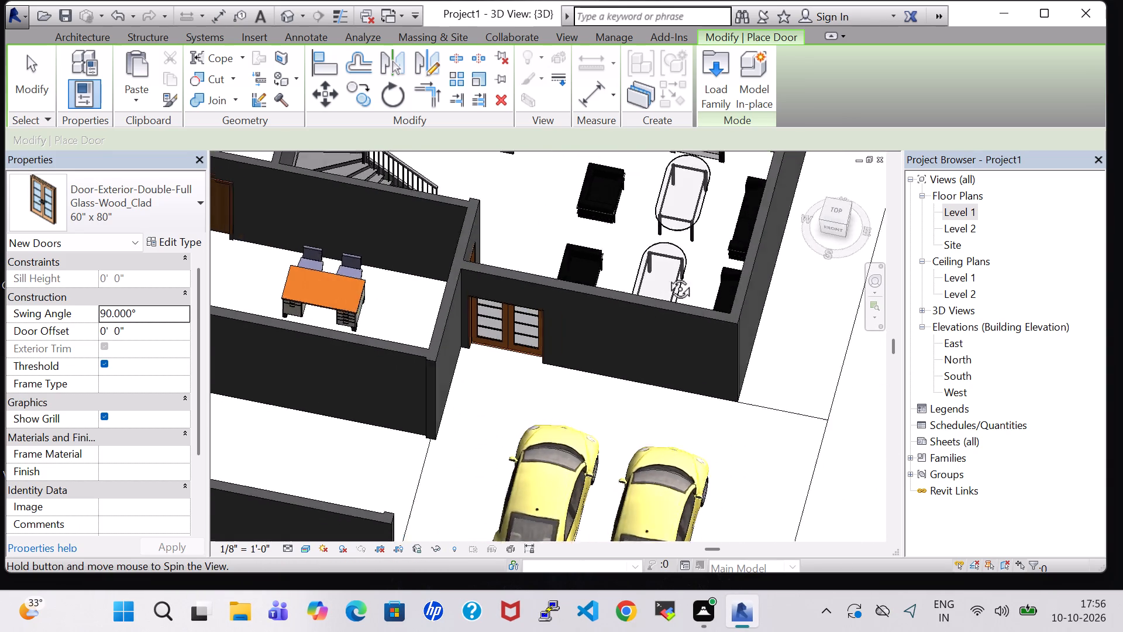
middle_click_drag(667, 276, 679, 293, "shift")
middle_click_drag(679, 204, 678, 402)
scroll(750, 348, "up", 5)
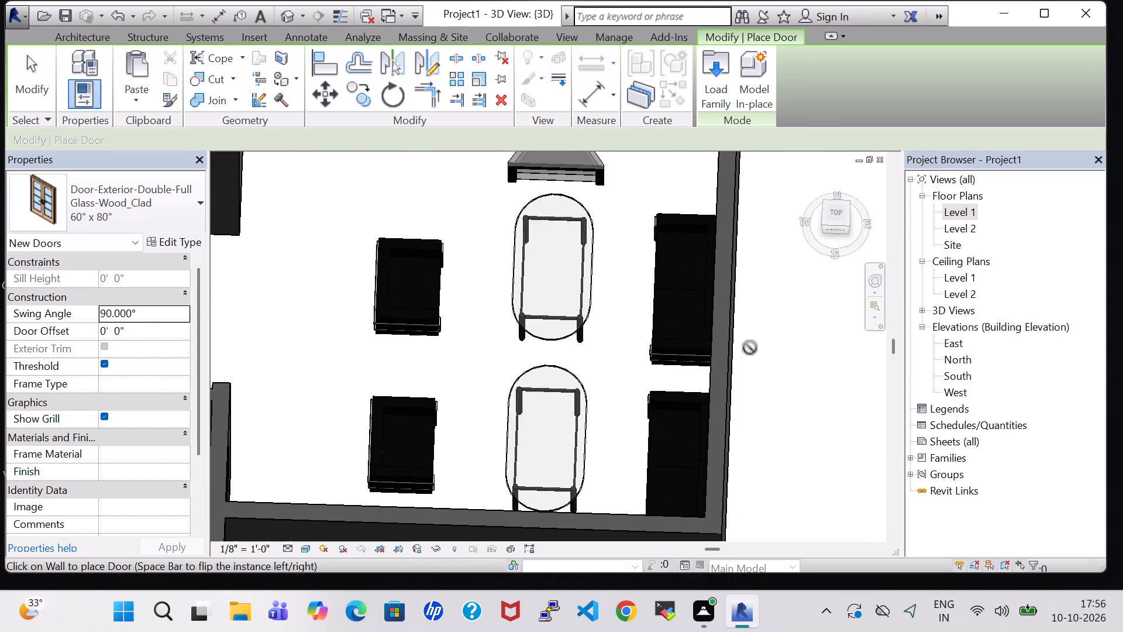
middle_click_drag(781, 391, 724, 339, "shift")
middle_click_drag(522, 486, 459, 209)
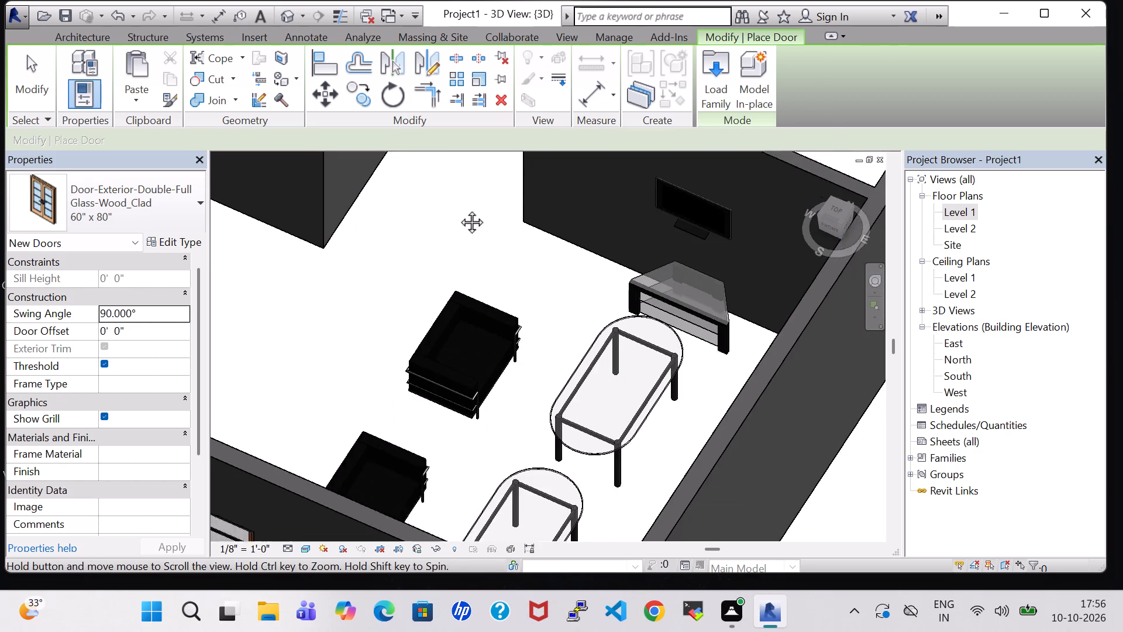
middle_click_drag(459, 209, 459, 172)
scroll(696, 256, "down", 2)
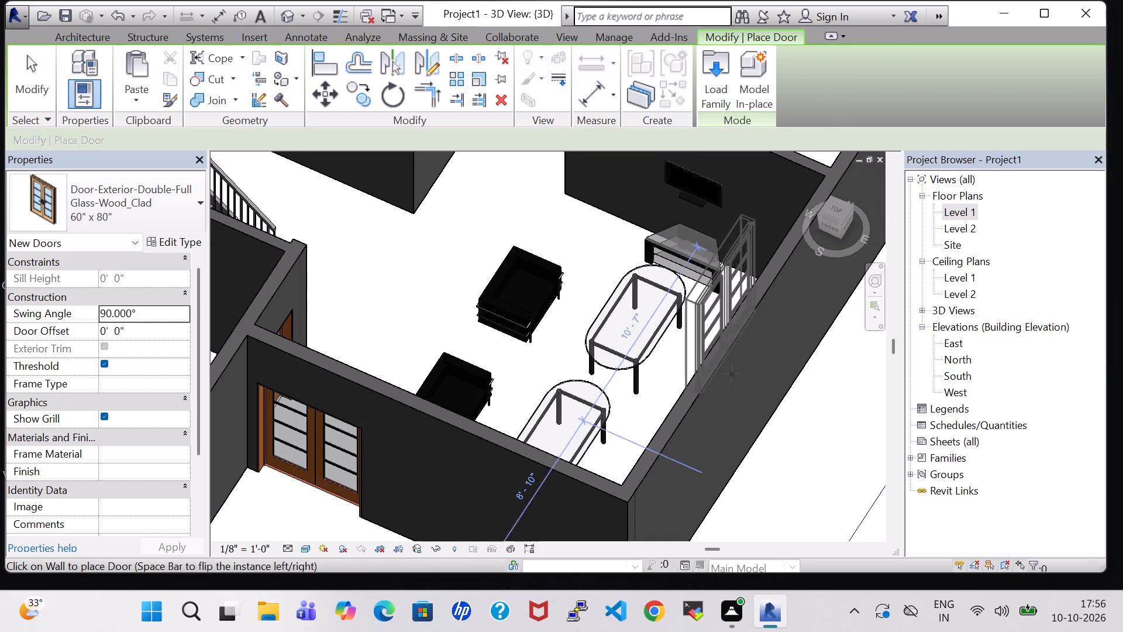
middle_click_drag(770, 482, 824, 431, "shift")
middle_click_drag(771, 288, 840, 553)
Examine the stairs, bedrooms, bathrooms and kitchen in 3D from several angles, leaving the Door command.
scroll(705, 365, "down", 3)
middle_click_drag(473, 296, 491, 423)
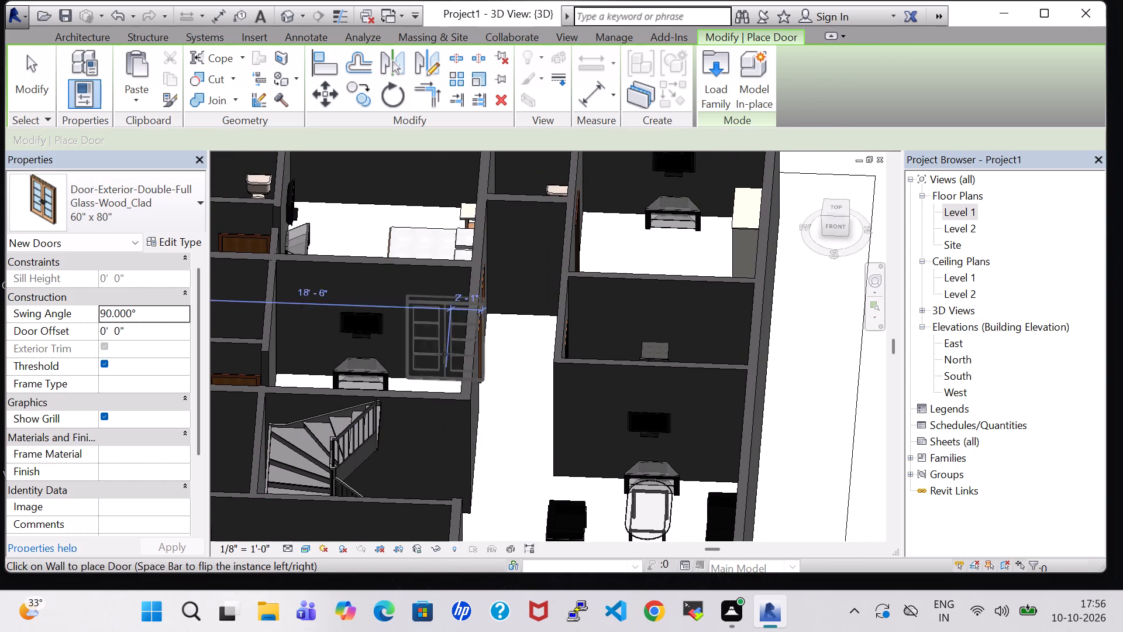
middle_click_drag(537, 367, 542, 502, "shift")
middle_click_drag(349, 256, 421, 284)
middle_click_drag(400, 263, 380, 444, "shift")
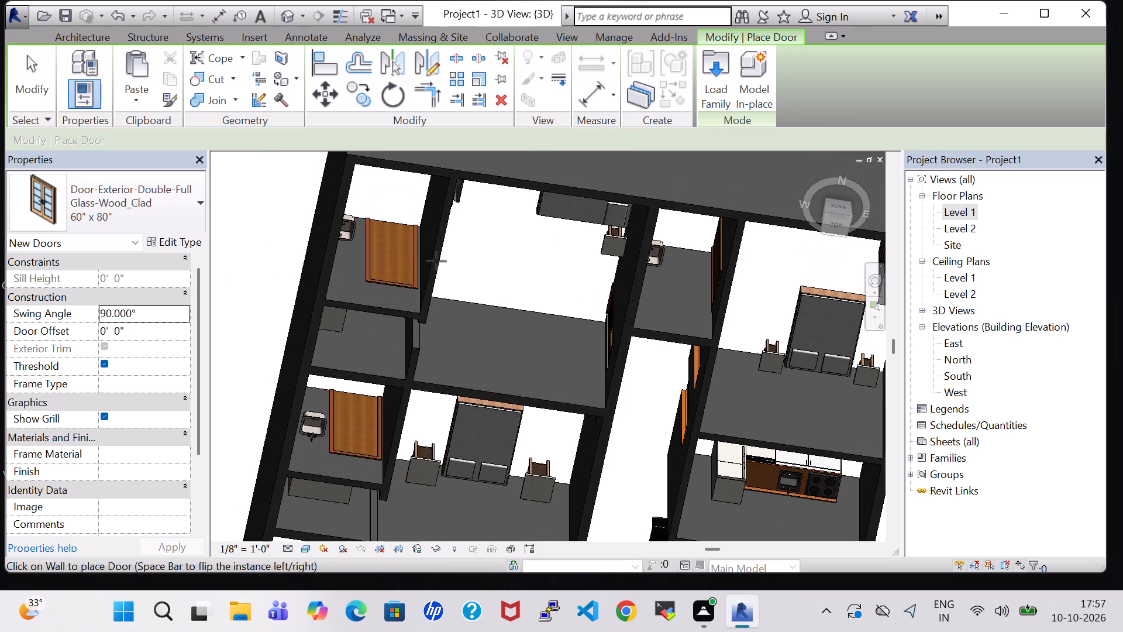
middle_click_drag(538, 274, 529, 139, "shift")
middle_click_drag(667, 389, 670, 226, "shift")
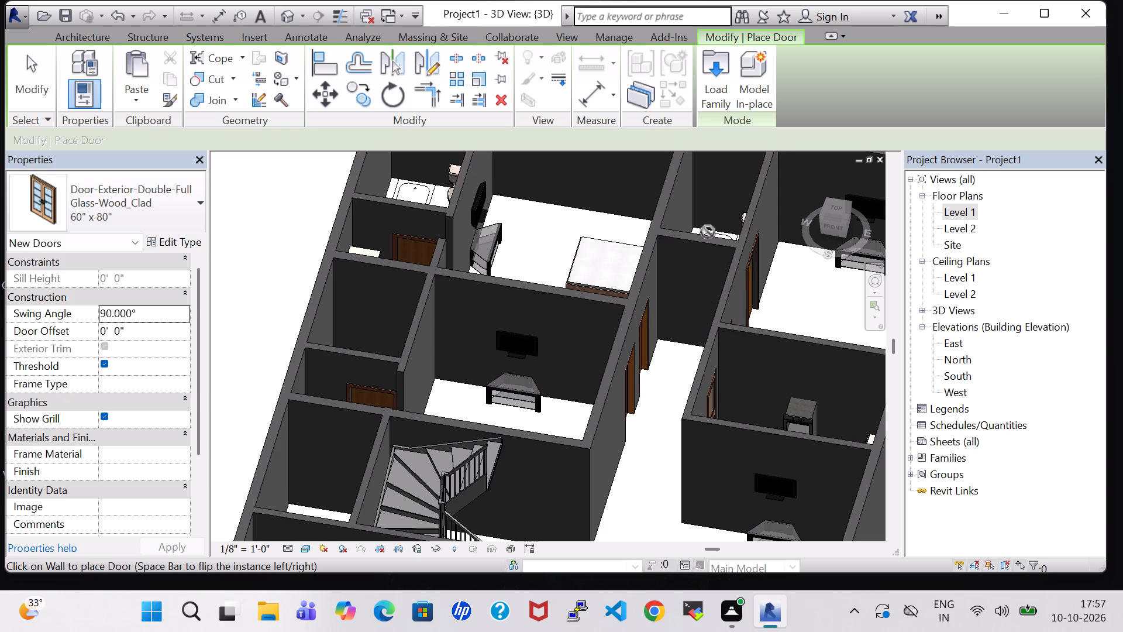
middle_click_drag(787, 304, 800, 287, "shift")
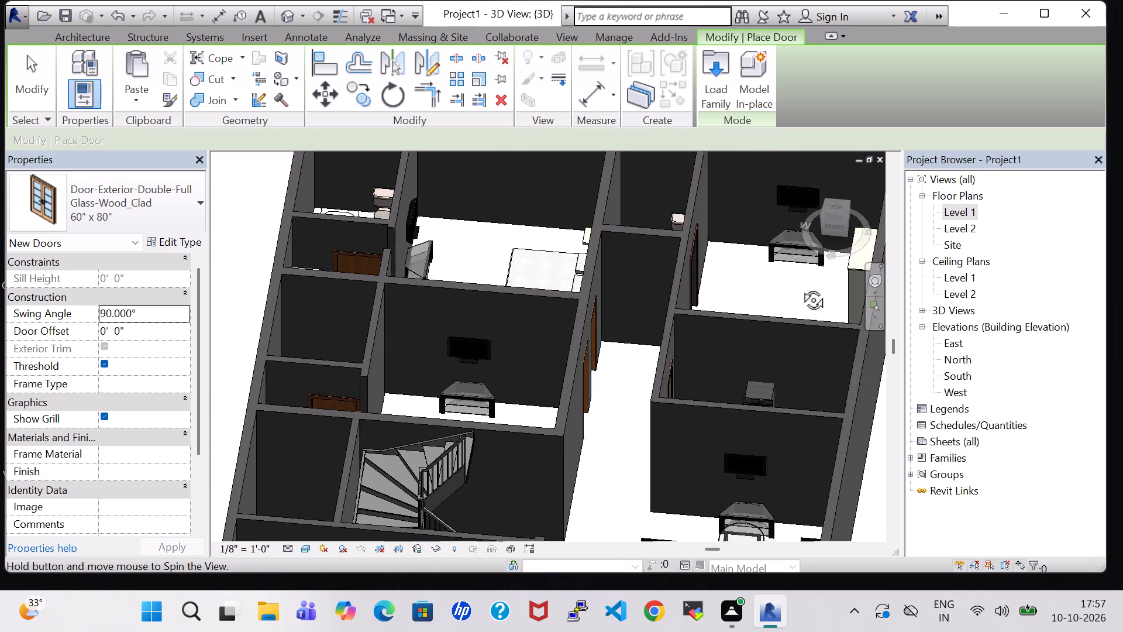
middle_click_drag(800, 287, 801, 253, "shift")
middle_click_drag(620, 503, 636, 496, "shift")
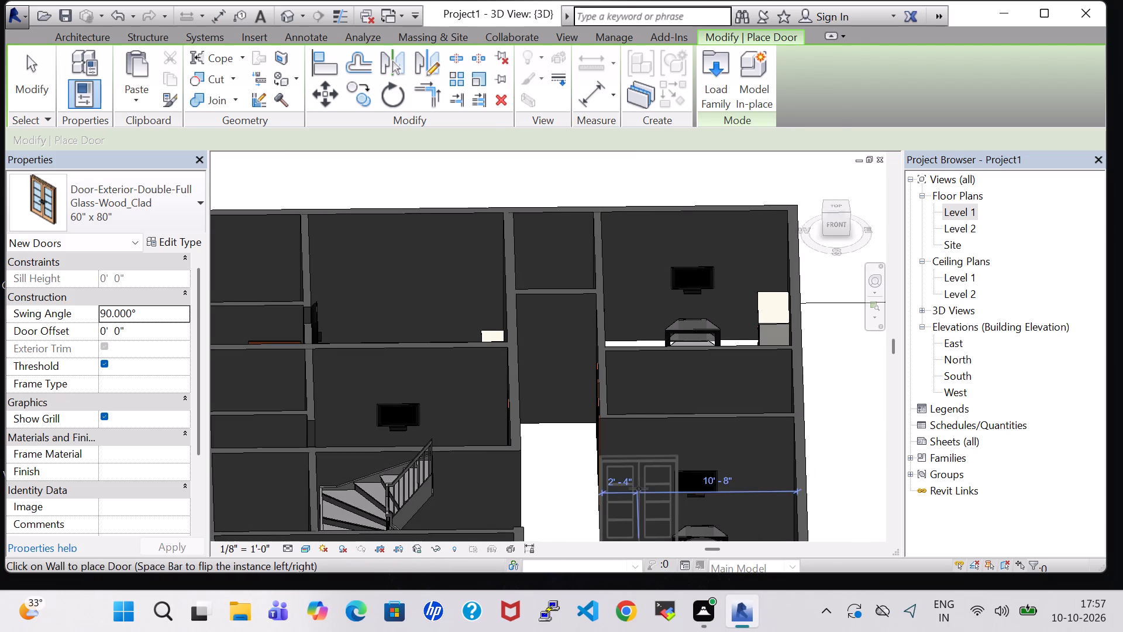
key("Escape")
scroll(716, 415, "down", 2)
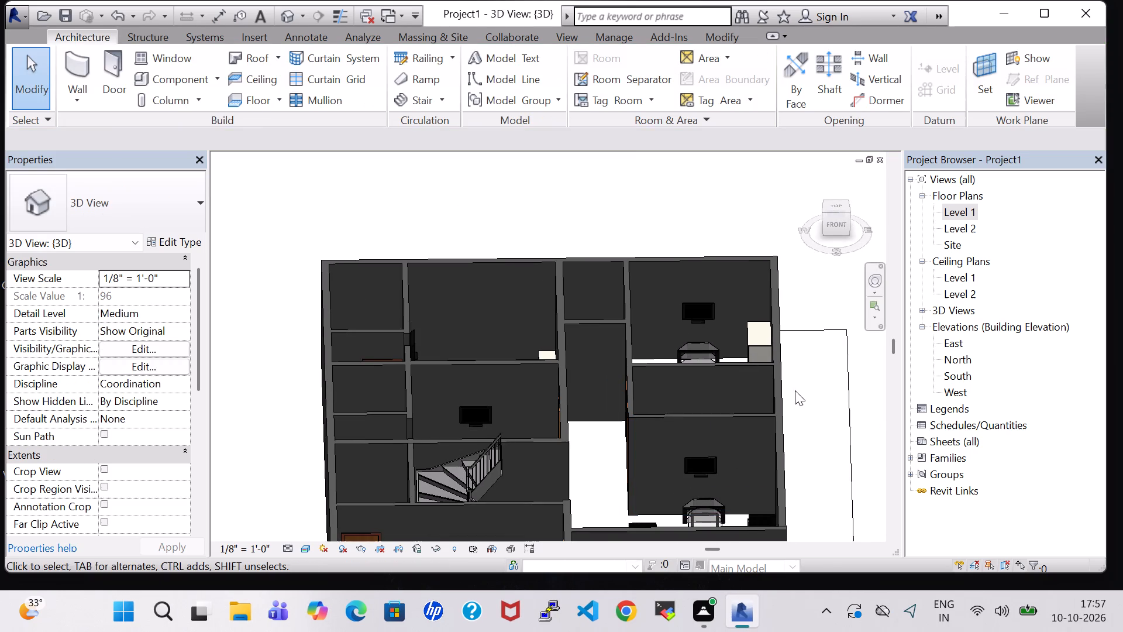
middle_click_drag(799, 287, 798, 346, "shift")
scroll(799, 287, "down", 1, "shift")
middle_click_drag(824, 384, 808, 387, "shift")
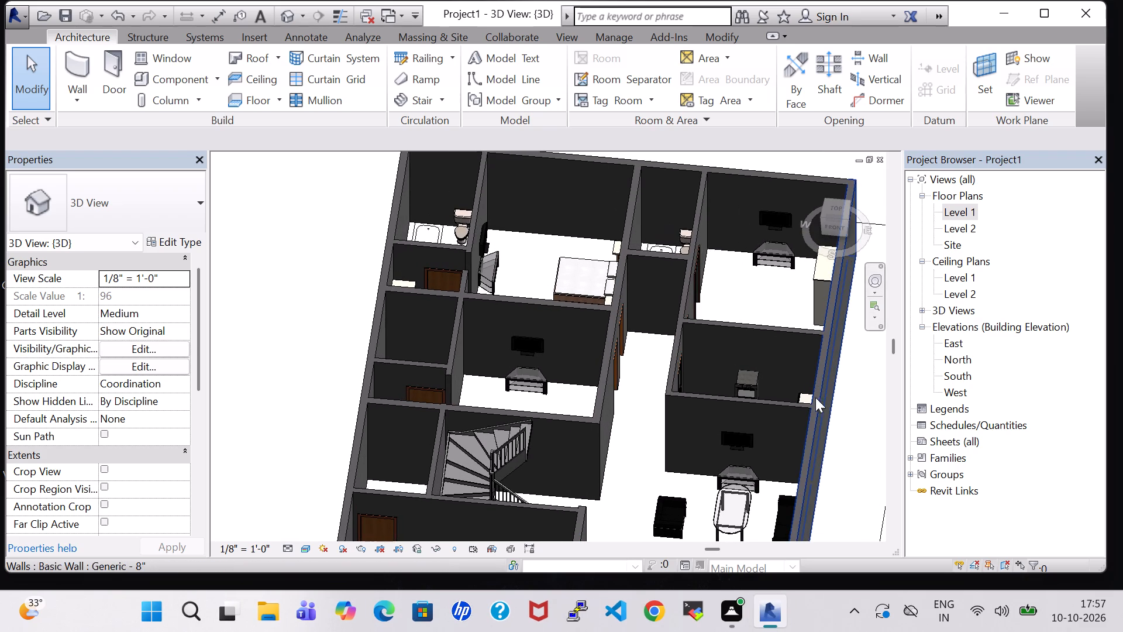
Return to the Level 1 floor plan with the house and its Open Passage in view.
middle_click_drag(817, 405, 692, 397)
double_click(953, 205)
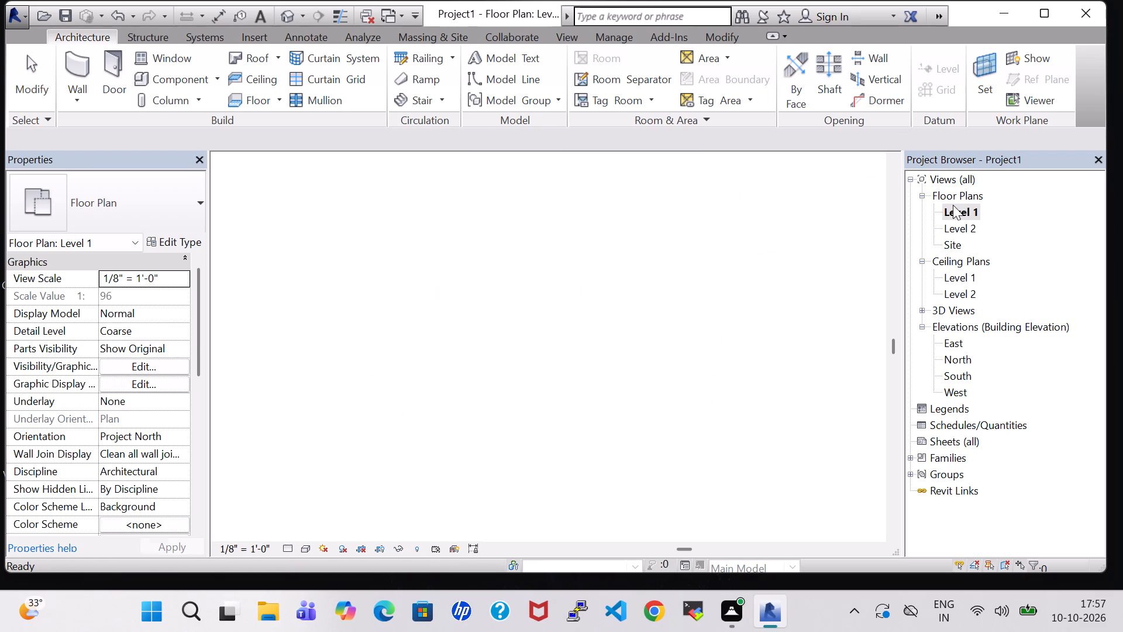
scroll(275, 219, "down", 2)
scroll(501, 246, "down", 3)
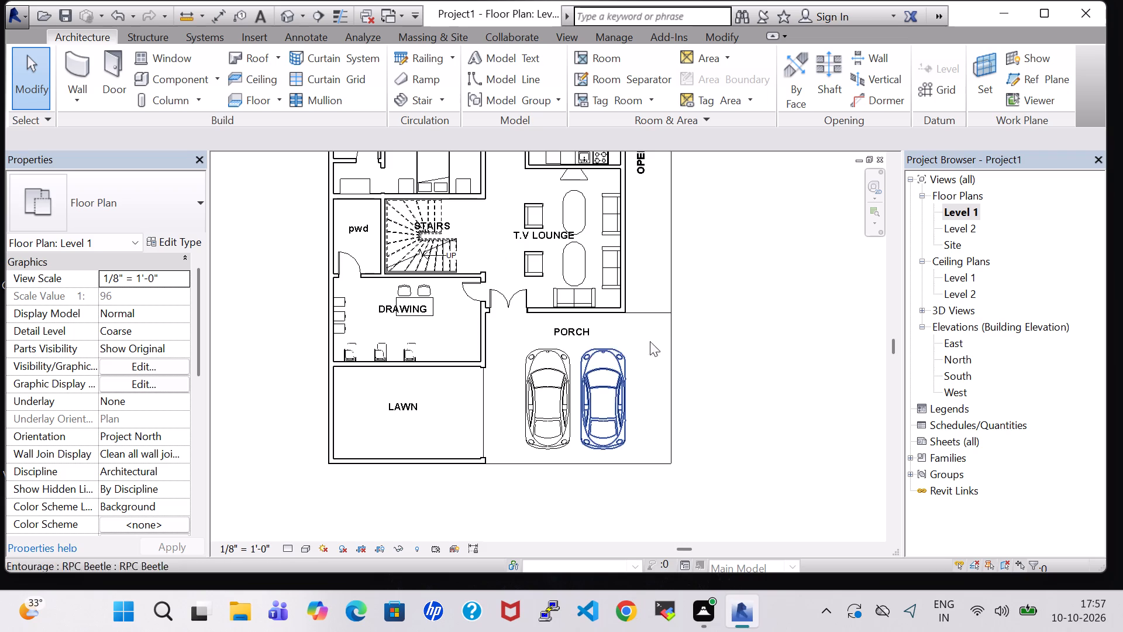
middle_click_drag(723, 259, 708, 394)
scroll(713, 348, "down", 1)
middle_click_drag(723, 335, 719, 322)
middle_click_drag(719, 322, 716, 402)
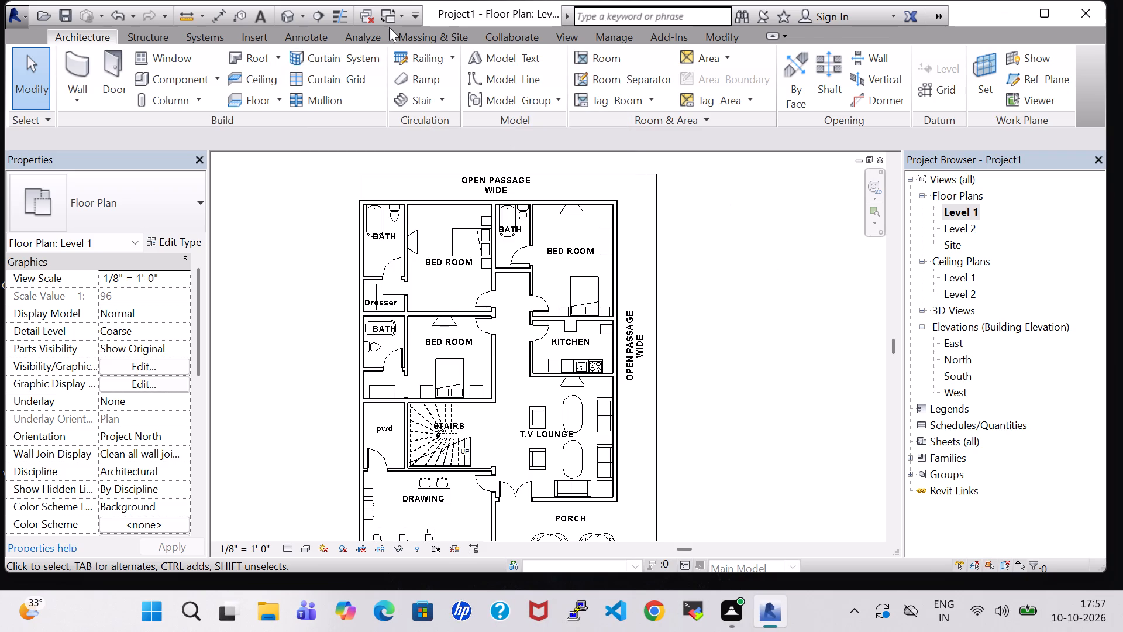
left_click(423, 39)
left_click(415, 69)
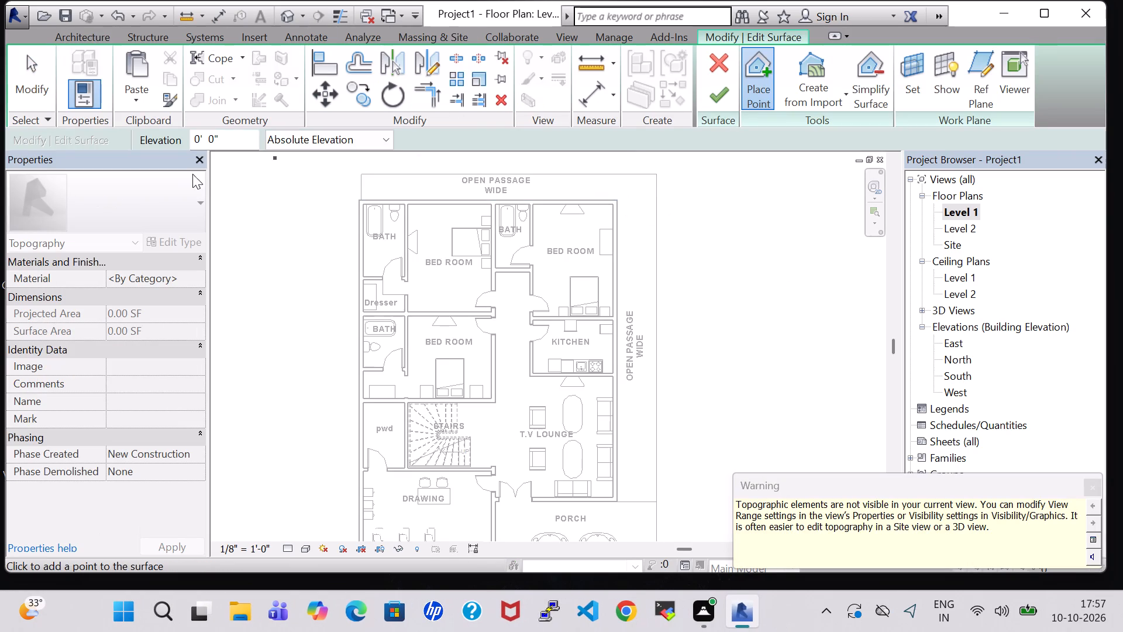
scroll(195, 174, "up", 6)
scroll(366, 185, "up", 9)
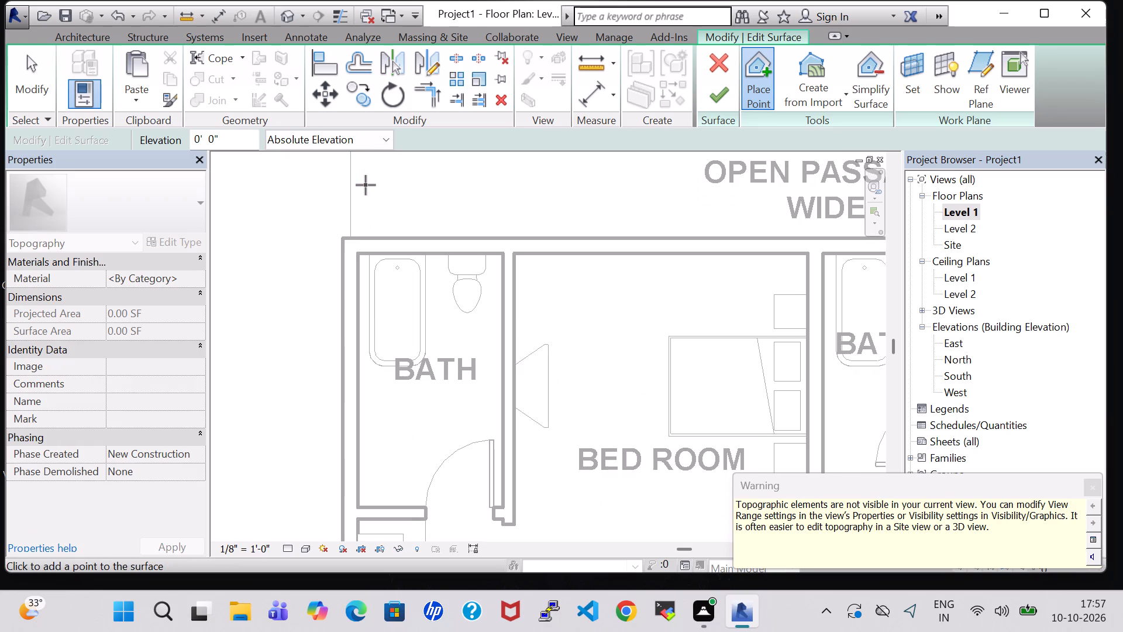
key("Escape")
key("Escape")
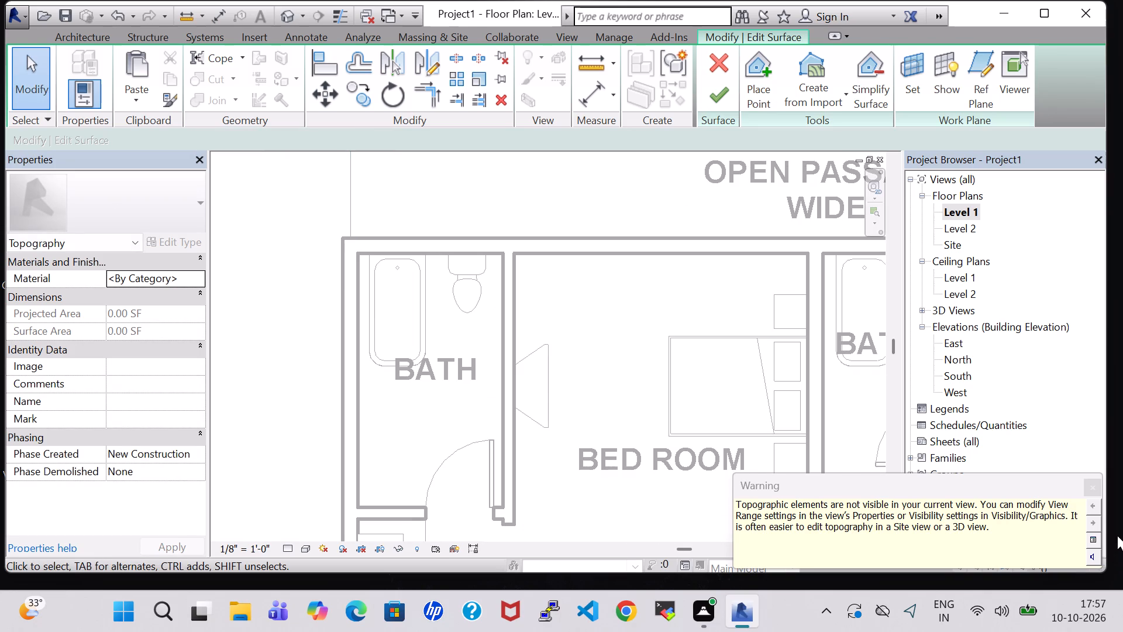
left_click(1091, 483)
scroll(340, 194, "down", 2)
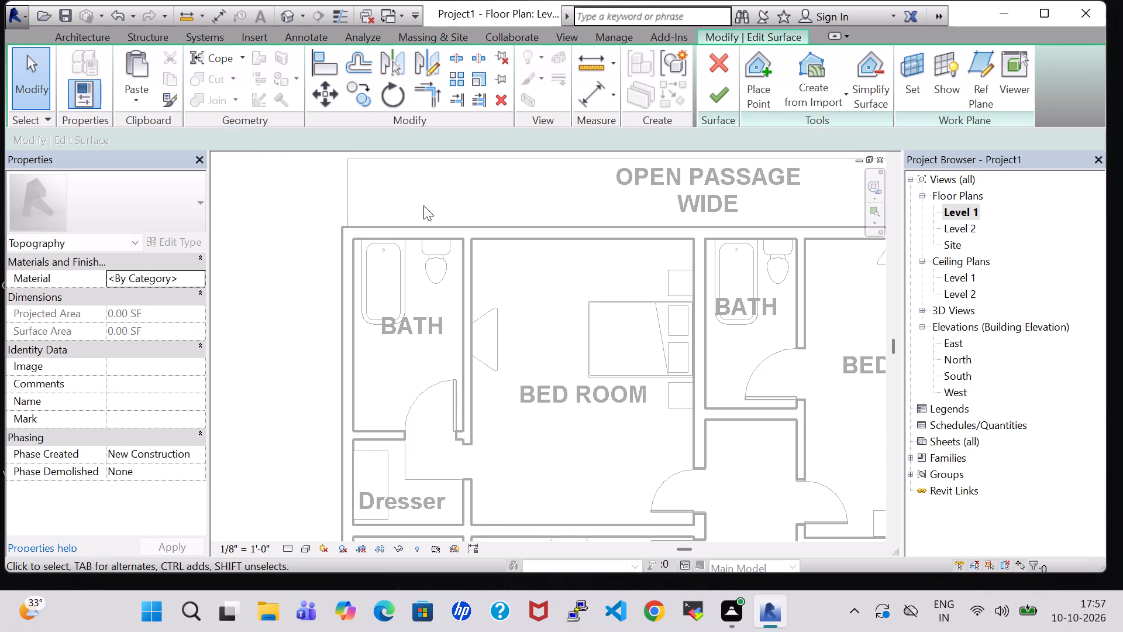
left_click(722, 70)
Delete the short room separation line closing the rear Open Passage beside the corner Bath.
scroll(363, 211, "up", 5)
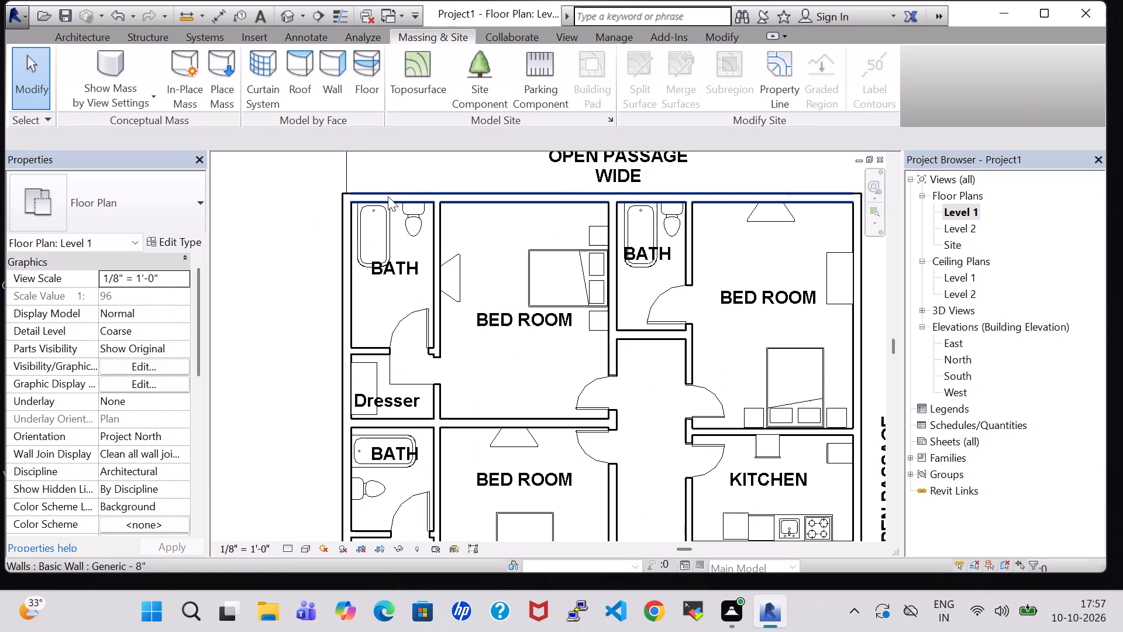
left_click(347, 173)
middle_click_drag(347, 173, 336, 233)
scroll(336, 233, "up", 1)
key("Delete")
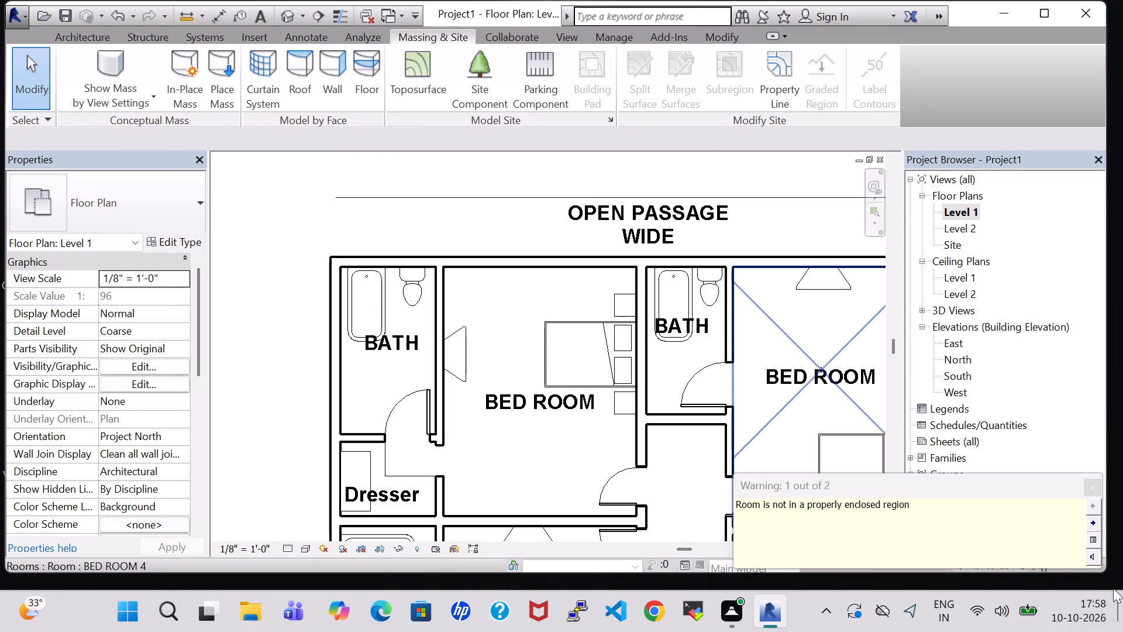
left_click(1094, 492)
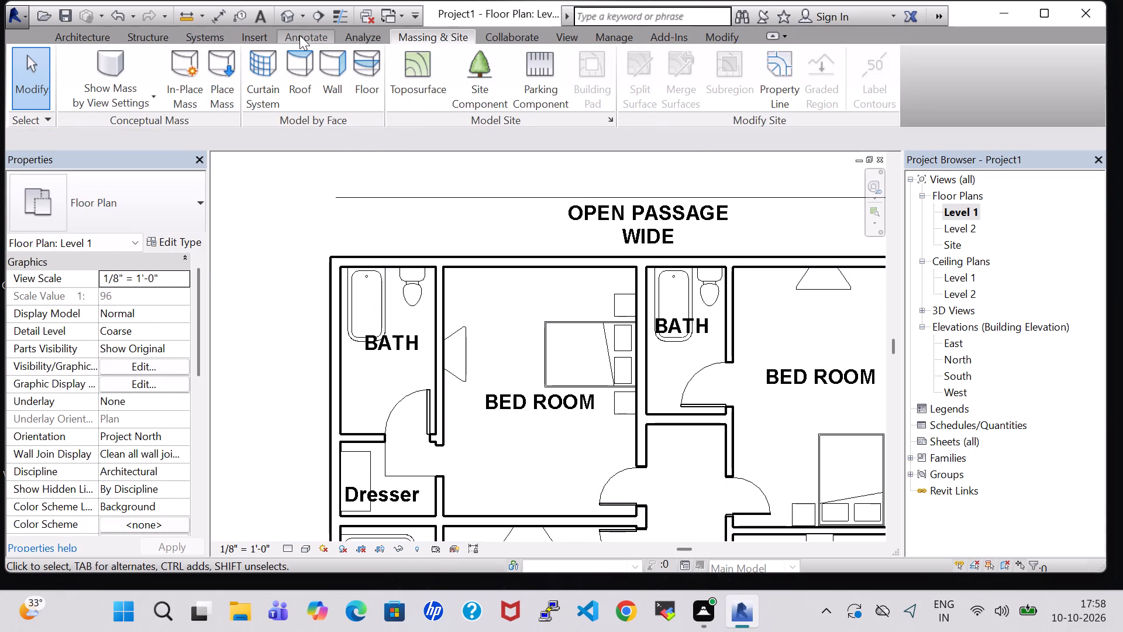
Draw a 4'-0" room separation line from the outer corner of the corner Bath straight out to the Open Passage's outer line level.
left_click(64, 36)
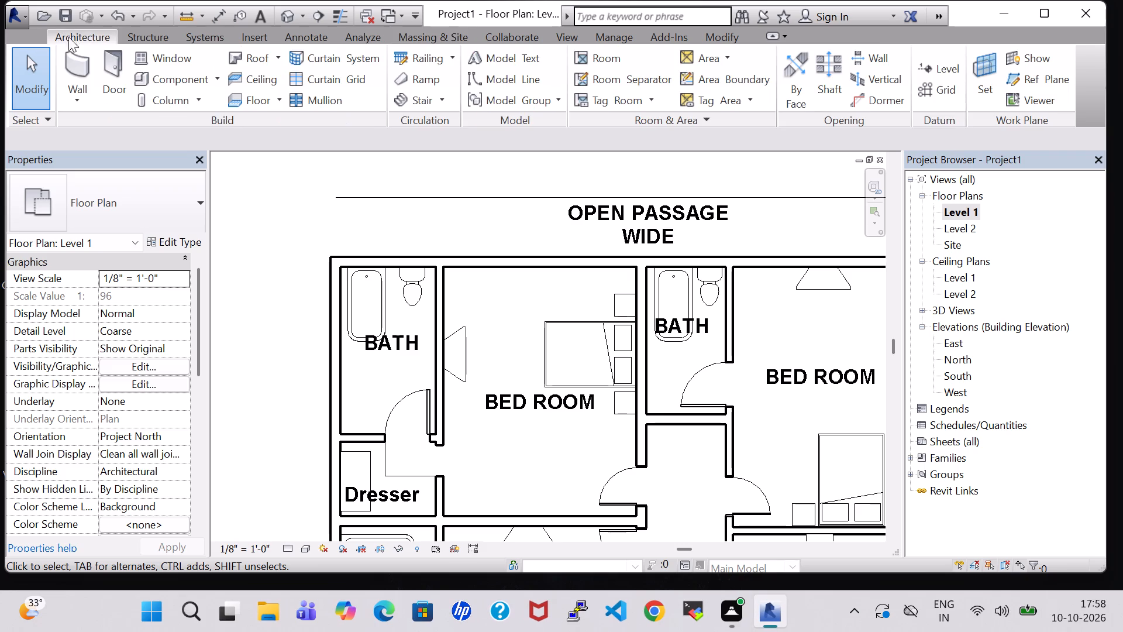
left_click(609, 73)
scroll(327, 205, "up", 4)
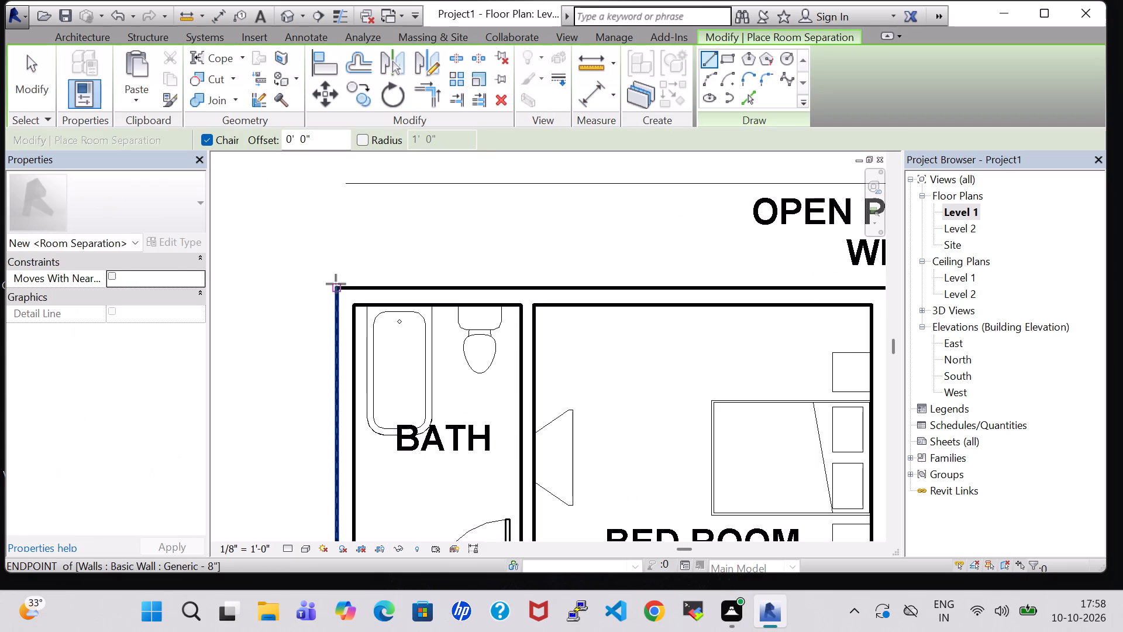
left_click(337, 287)
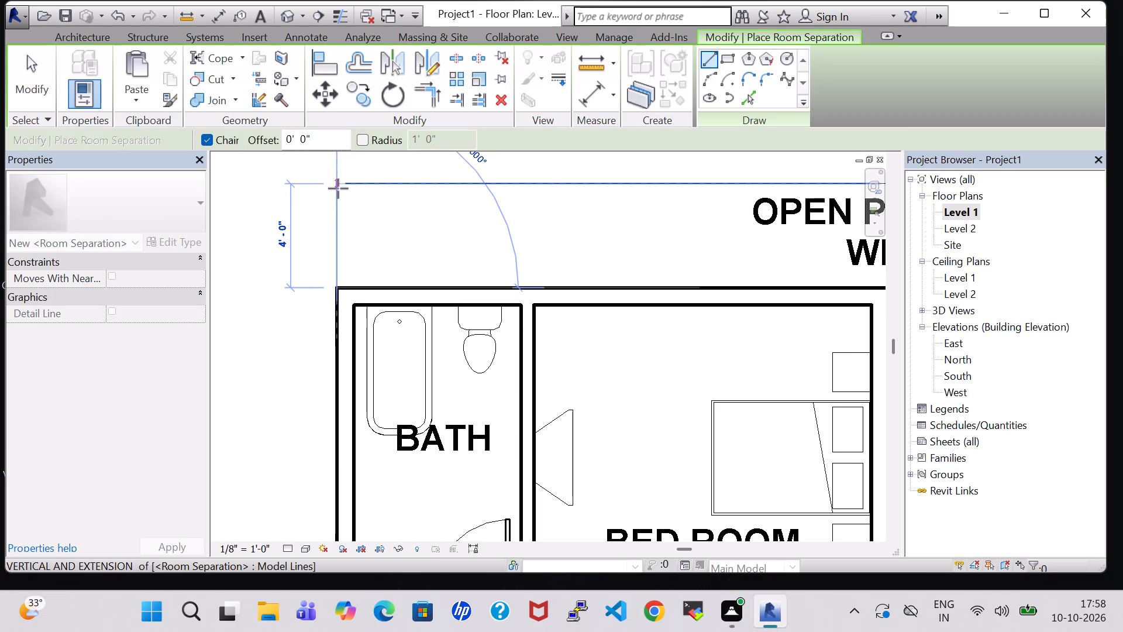
left_click(338, 184)
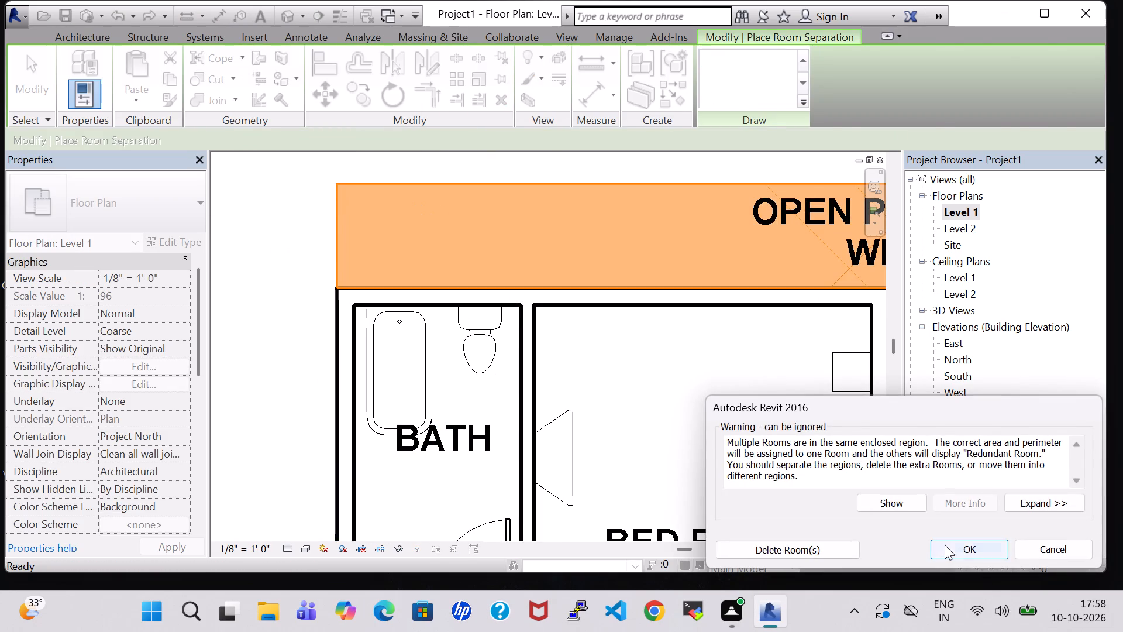
left_click(945, 545)
Draw a short room separation line joining the end of the new 4'-0" line to the Open Passage's outer boundary line.
scroll(376, 232, "up", 3)
middle_click_drag(370, 230, 381, 296)
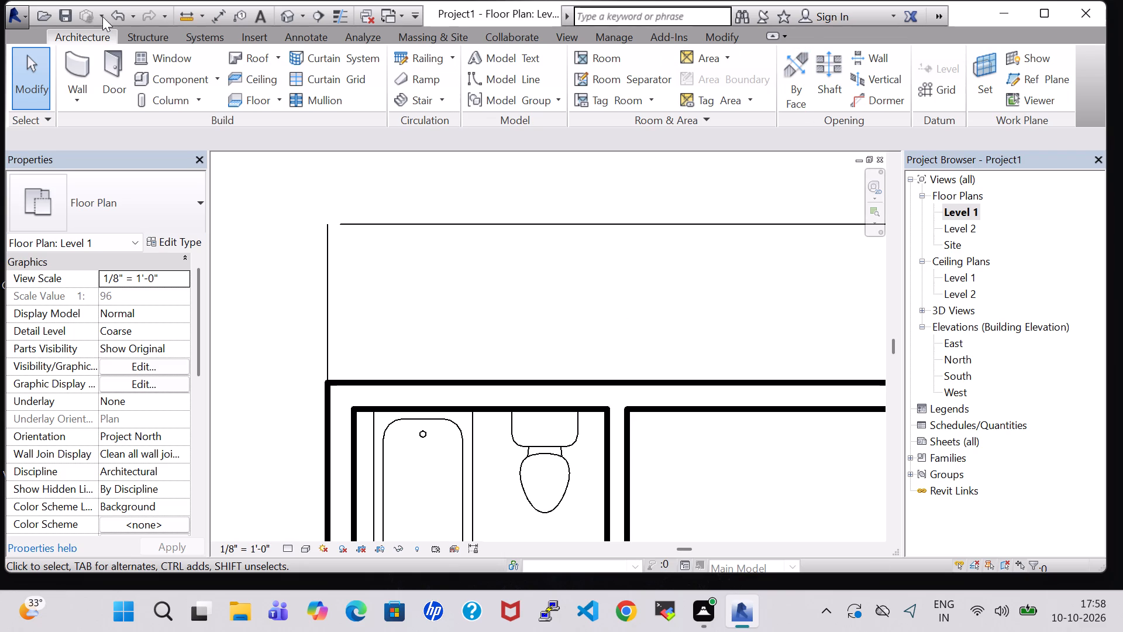
left_click(609, 83)
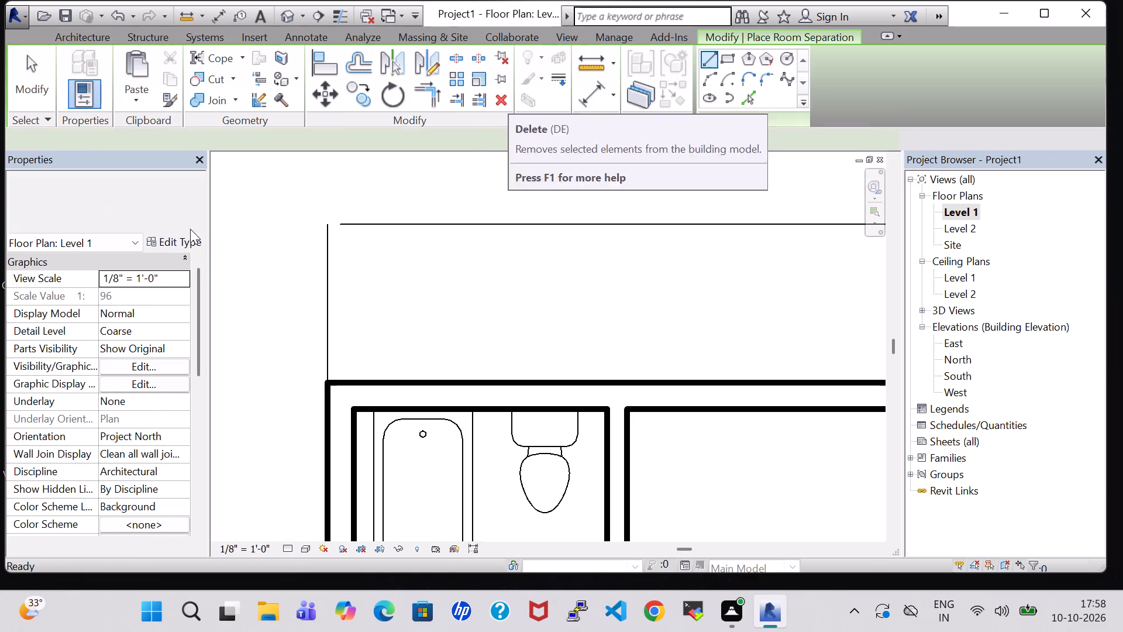
scroll(328, 235, "up", 4)
left_click(326, 218)
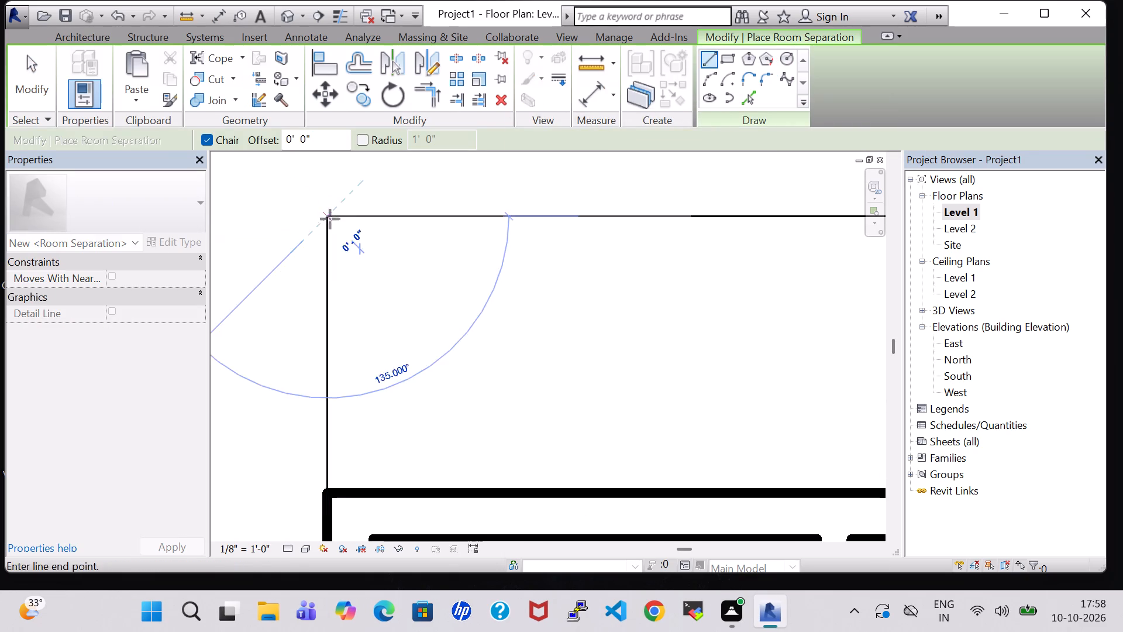
left_click(352, 219)
scroll(466, 282, "down", 3)
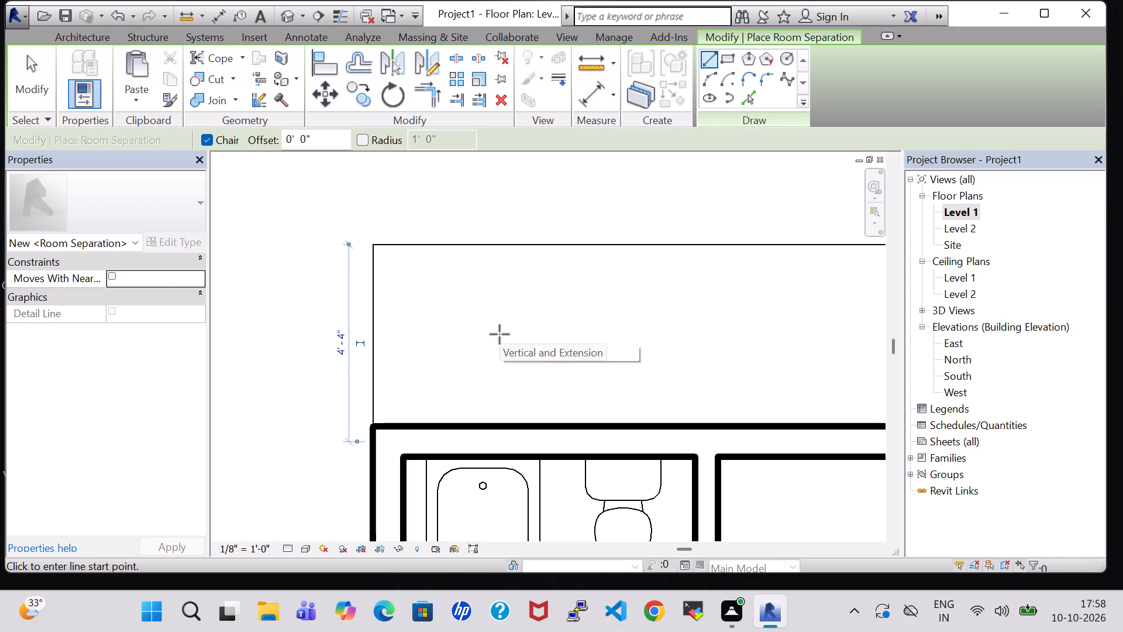
Examine the room separation boundary along both Open Passages and the Porch, then the whole Level 1 plan, leaving the Room Separator command.
middle_click_drag(500, 334, 125, 274)
scroll(418, 292, "down", 3)
middle_click_drag(425, 279, 491, 281)
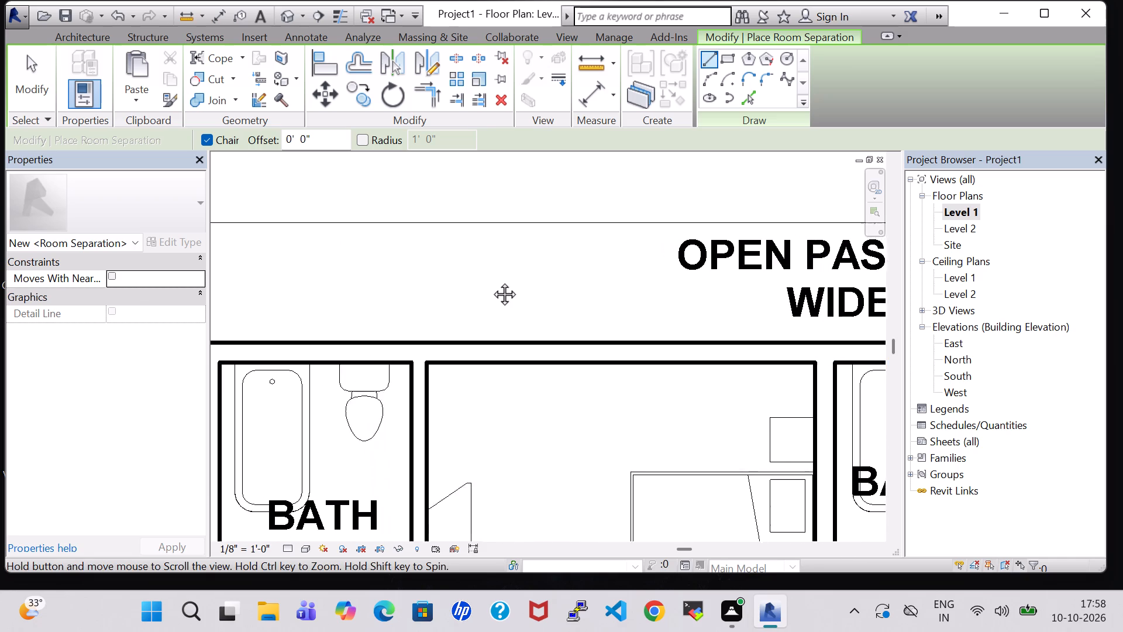
middle_click_drag(491, 281, 556, 294)
middle_click_drag(577, 291, 494, 291)
scroll(494, 291, "down", 2)
middle_click_drag(514, 290, 342, 267)
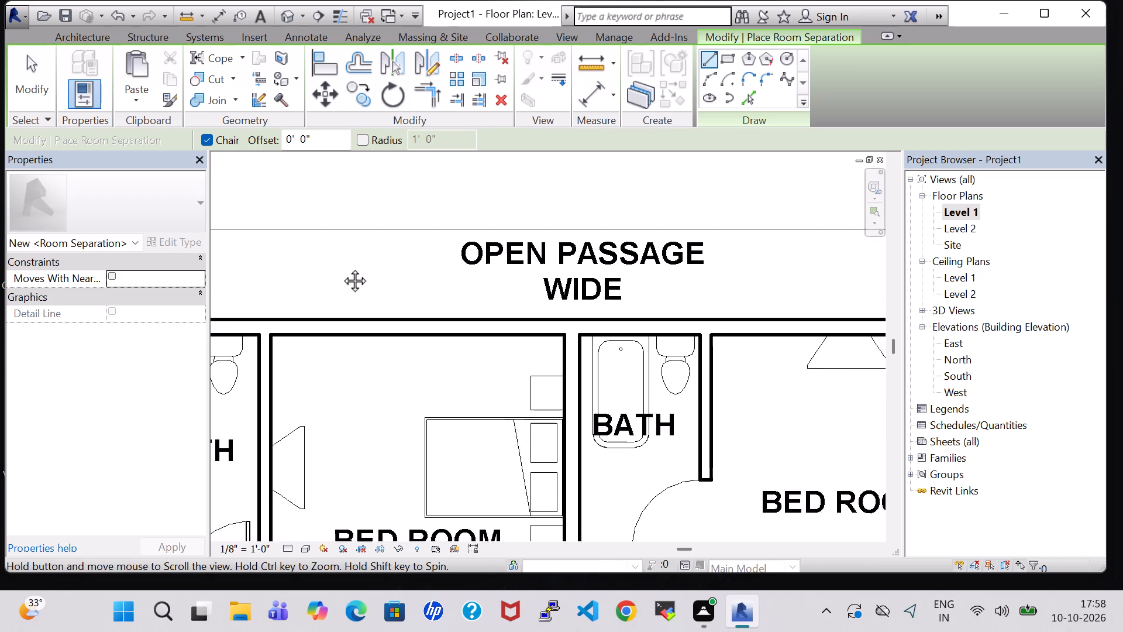
middle_click_drag(342, 267, 336, 267)
scroll(340, 266, "down", 1)
middle_click_drag(693, 293, 372, 250)
scroll(680, 296, "down", 2)
middle_click_drag(737, 369, 739, 314)
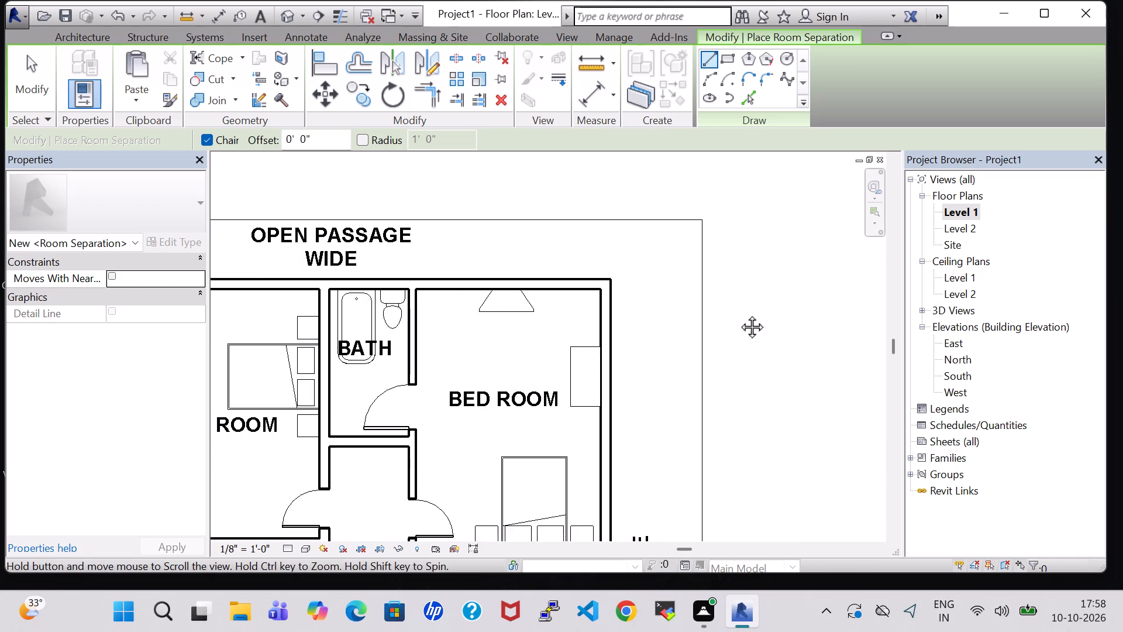
middle_click_drag(739, 314, 745, 216)
scroll(745, 219, "down", 1)
middle_click_drag(778, 338, 803, 147)
scroll(803, 157, "down", 1)
middle_click_drag(770, 455, 758, 315)
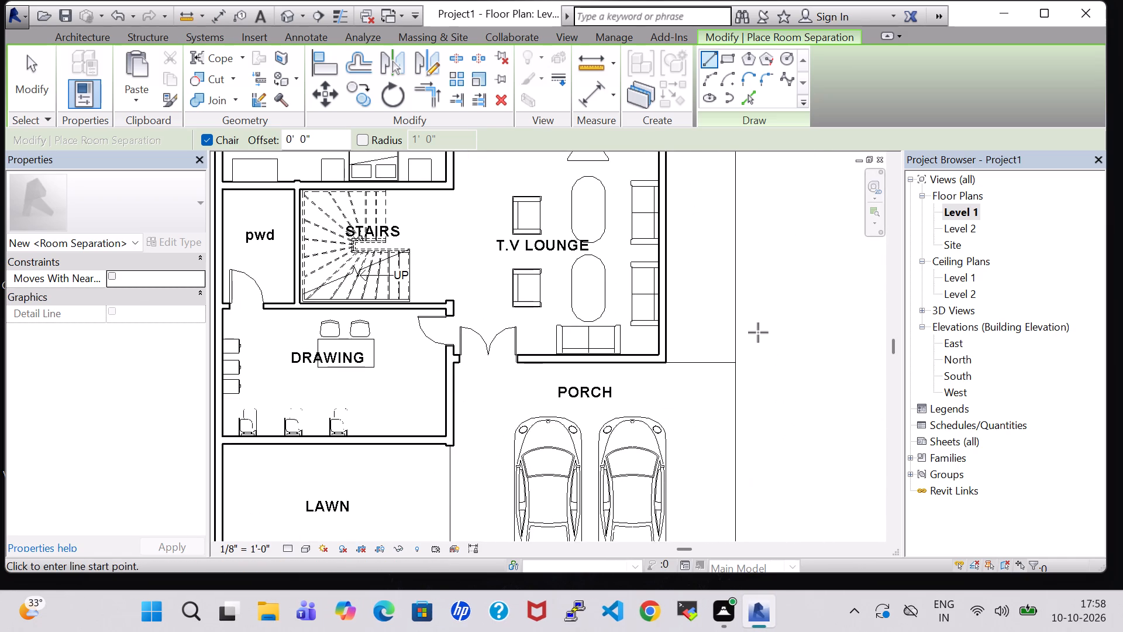
scroll(758, 332, "down", 2)
key("Escape")
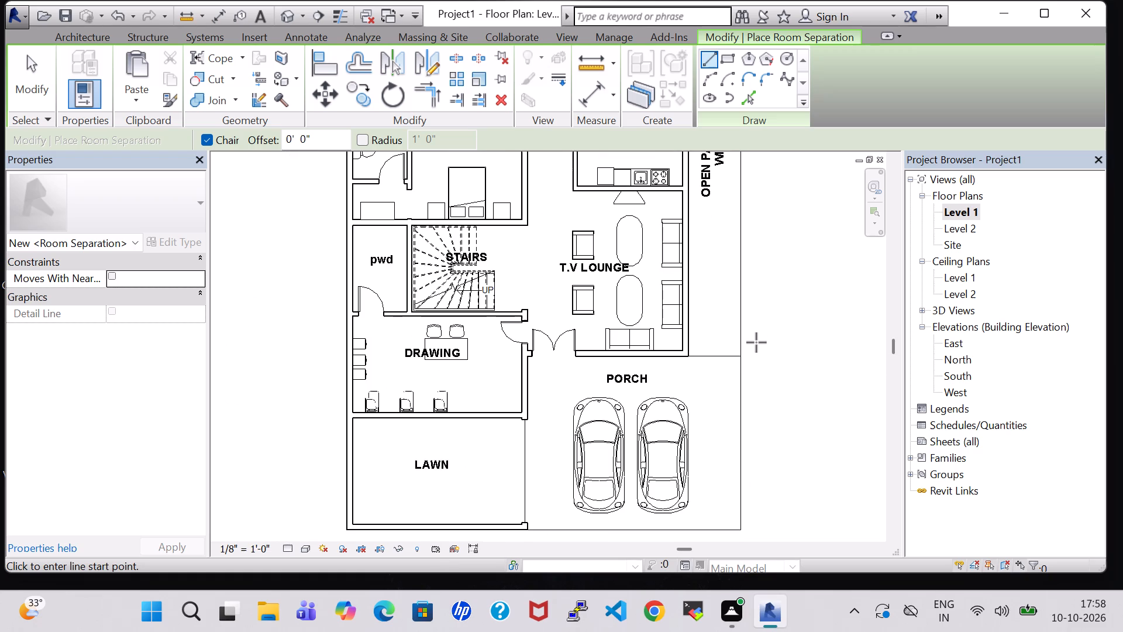
key("Escape")
middle_click_drag(767, 342, 767, 347)
scroll(767, 342, "down", 3)
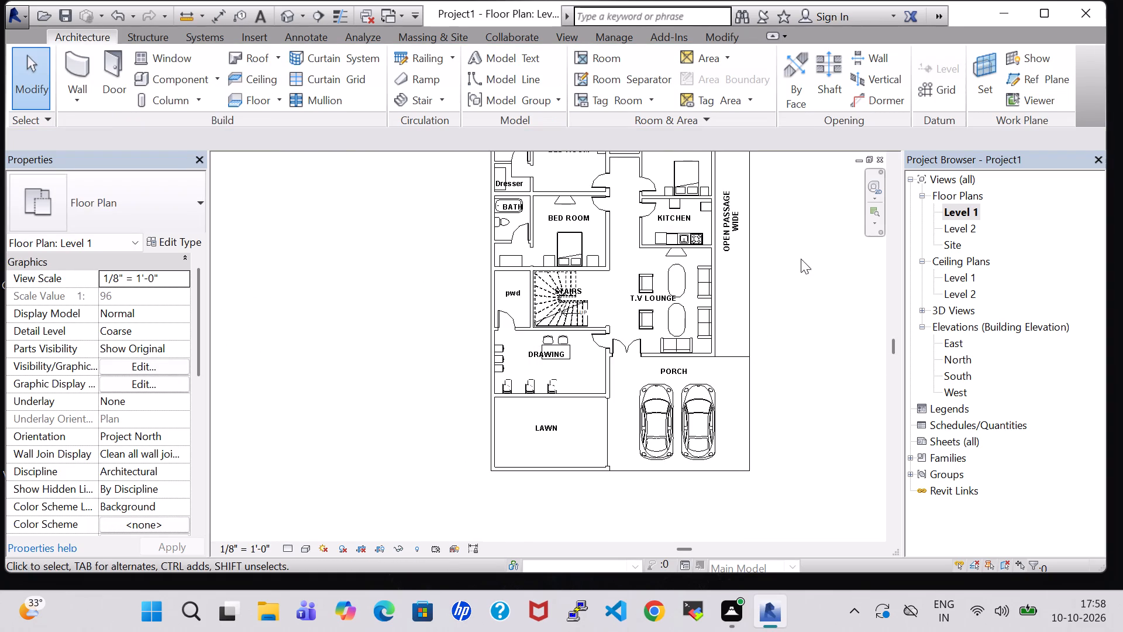
middle_click_drag(801, 259, 767, 332)
scroll(752, 345, "down", 2)
middle_click_drag(817, 284, 804, 288)
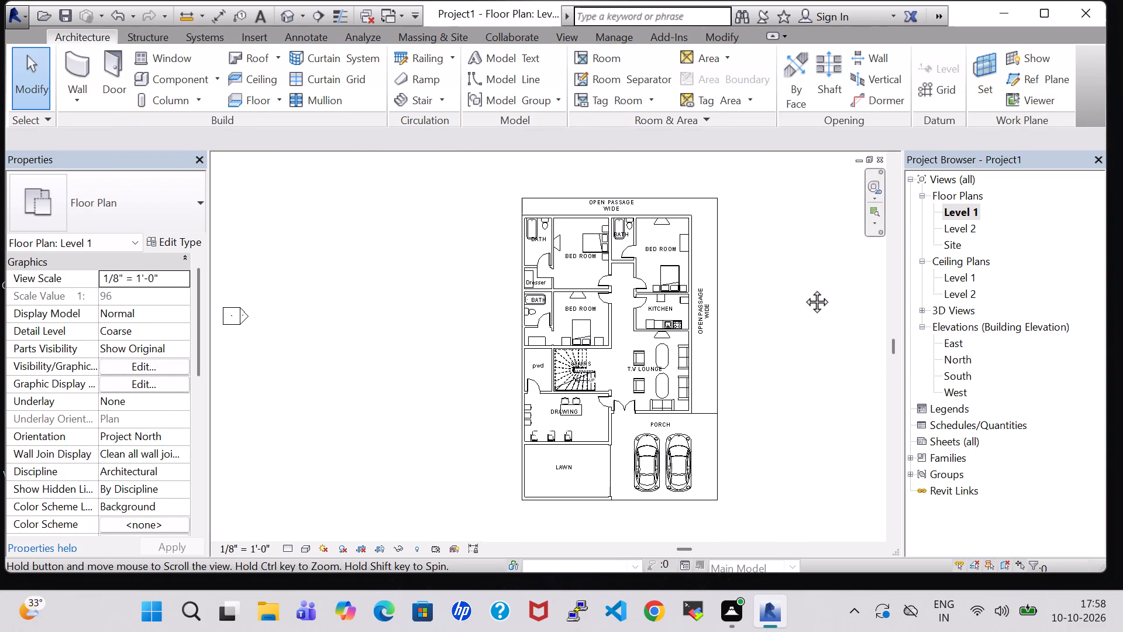
middle_click_drag(804, 288, 776, 291)
scroll(776, 290, "up", 1)
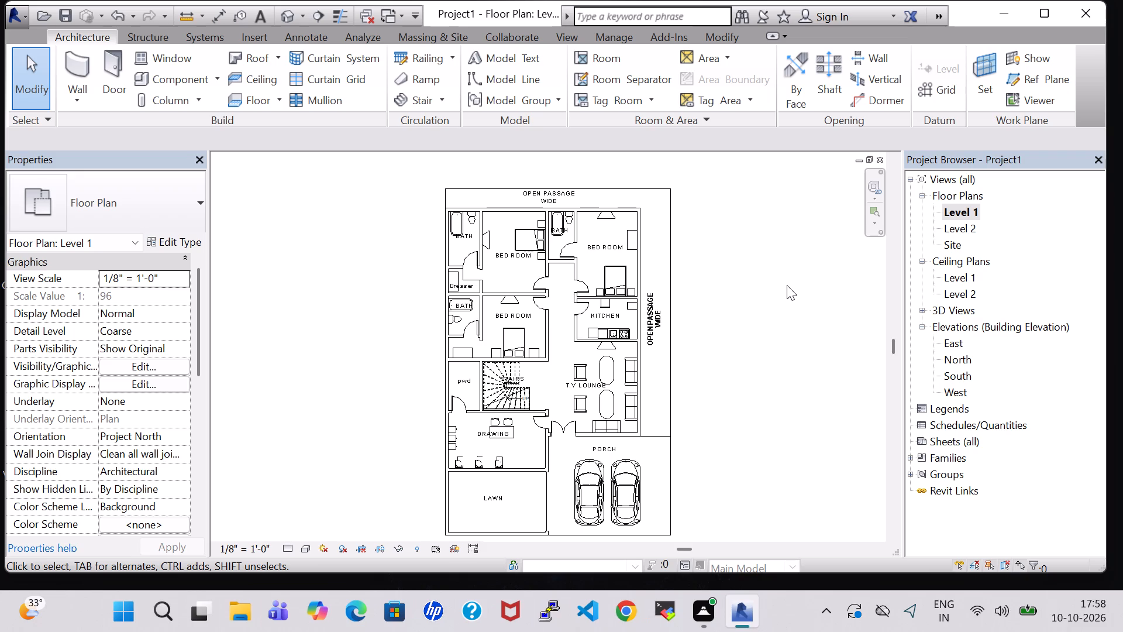
Start a toposurface at elevation 0' 0" and place four points at the house-wall and outer-boundary corners of the rear Open Passage.
left_click(424, 35)
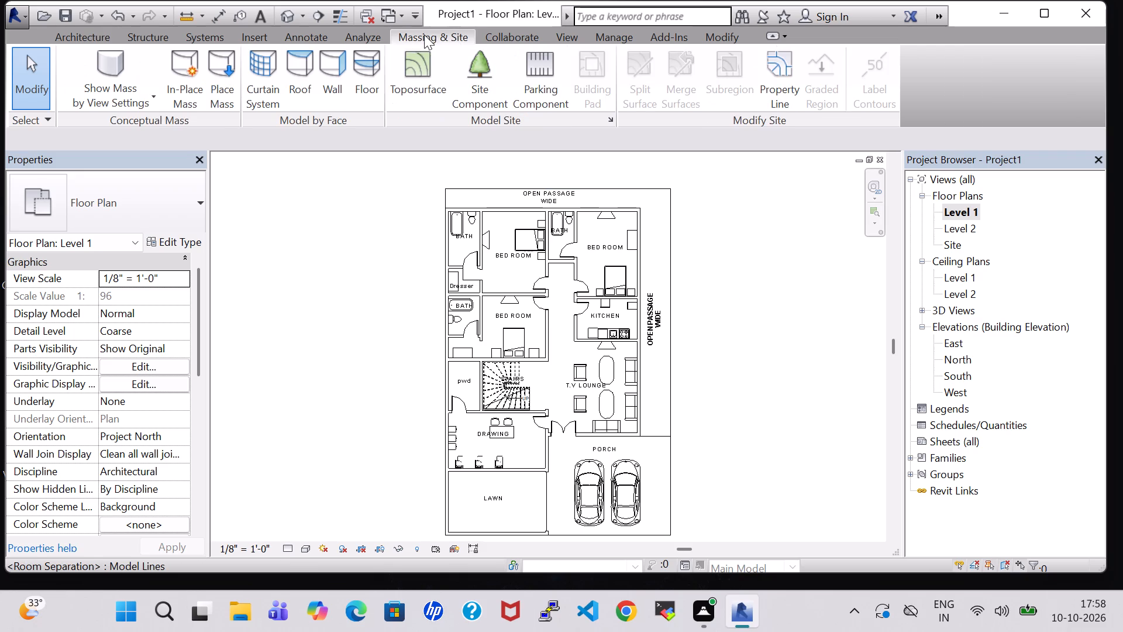
scroll(450, 184, "up", 3)
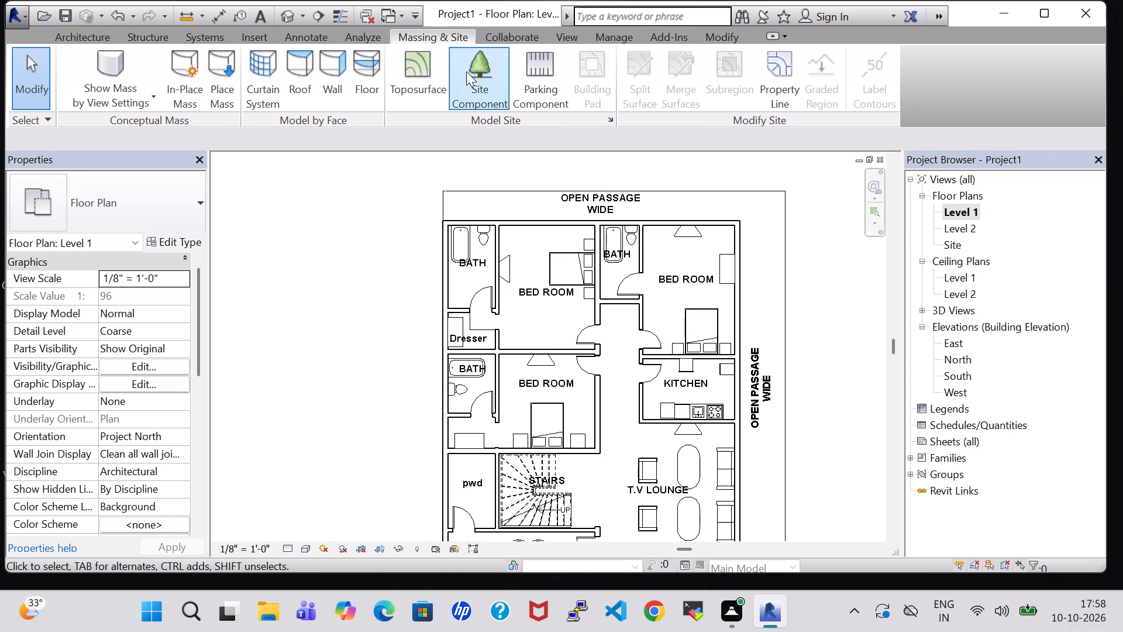
left_click(415, 77)
scroll(419, 153, "up", 5)
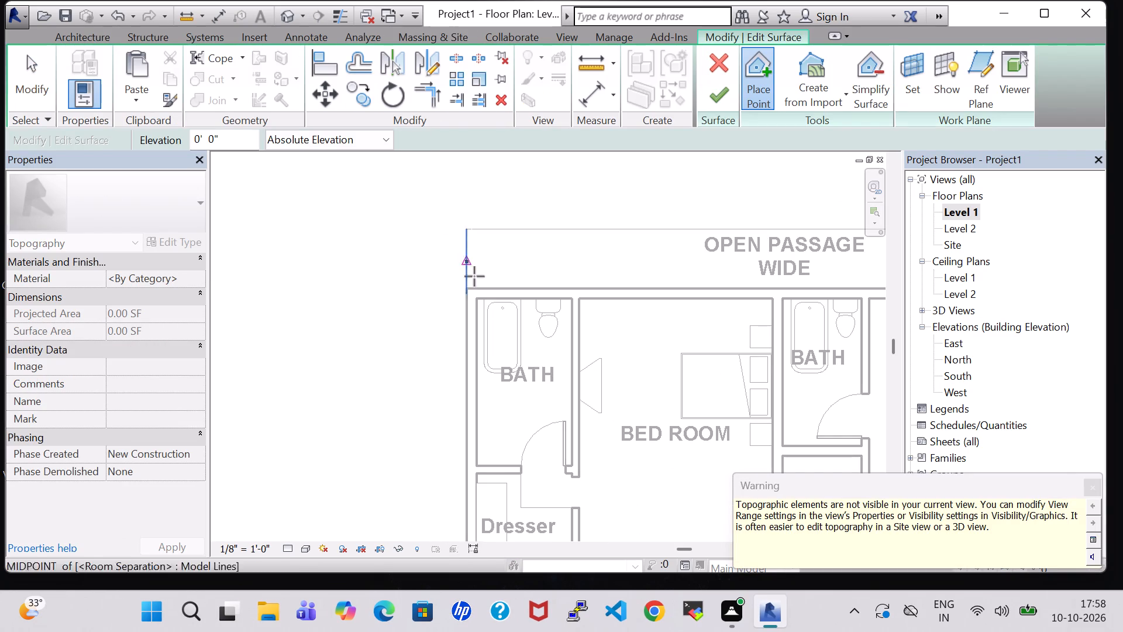
scroll(477, 288, "up", 6)
left_click(449, 288)
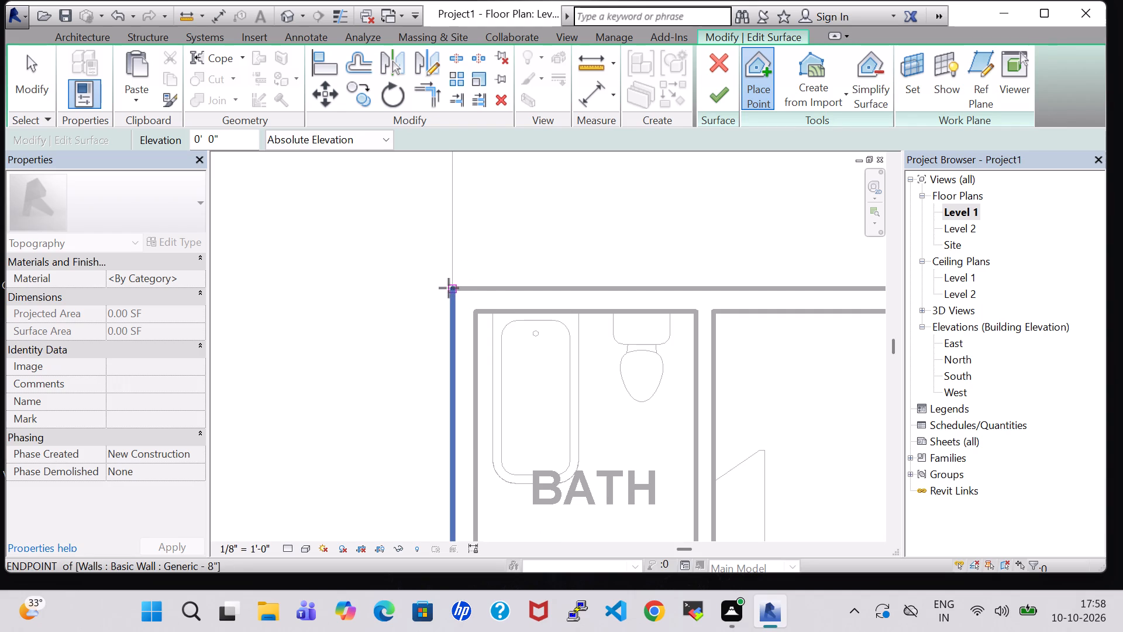
middle_click_drag(486, 236, 475, 302)
left_click(436, 218)
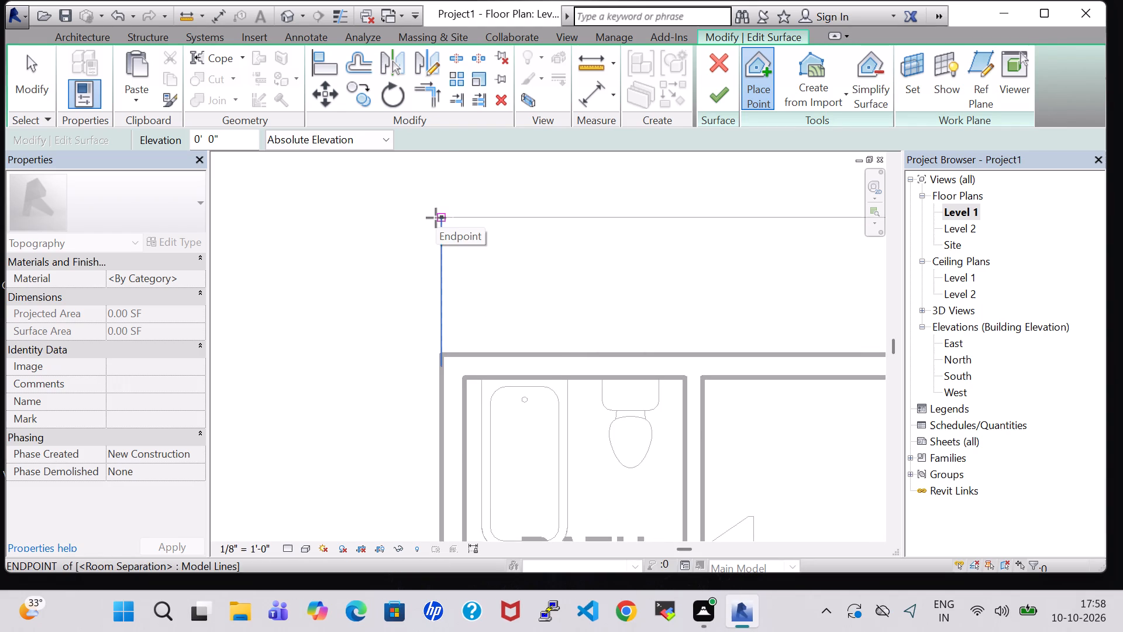
middle_click_drag(539, 248, 251, 226)
scroll(783, 277, "down", 3)
middle_click_drag(783, 280, 6, 163)
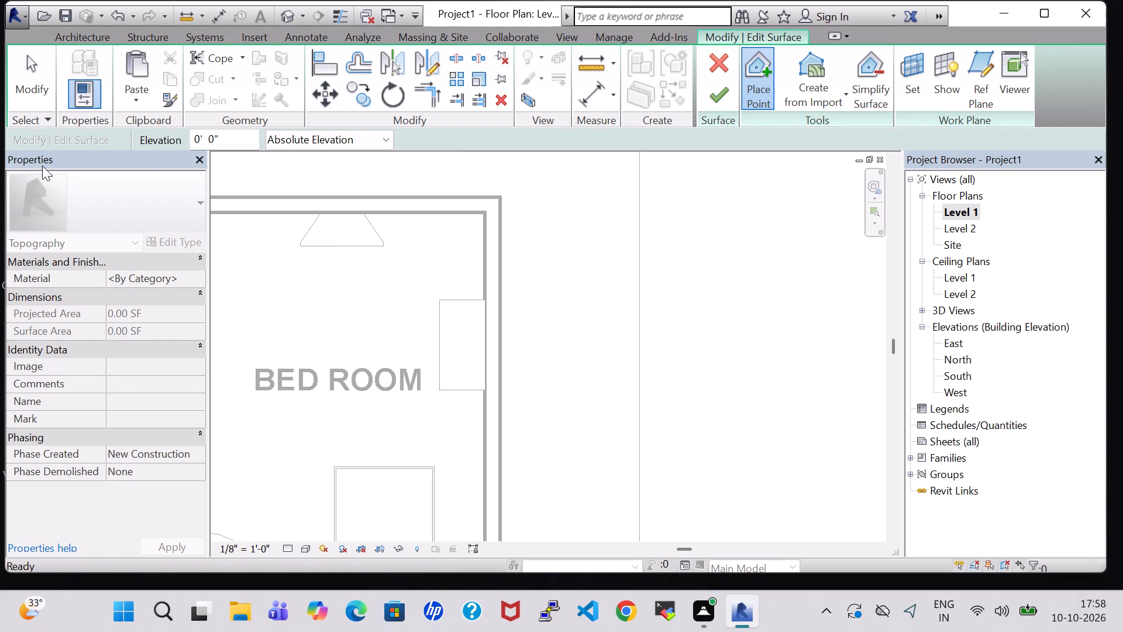
scroll(675, 242, "up", 1)
middle_click_drag(675, 242, 588, 383)
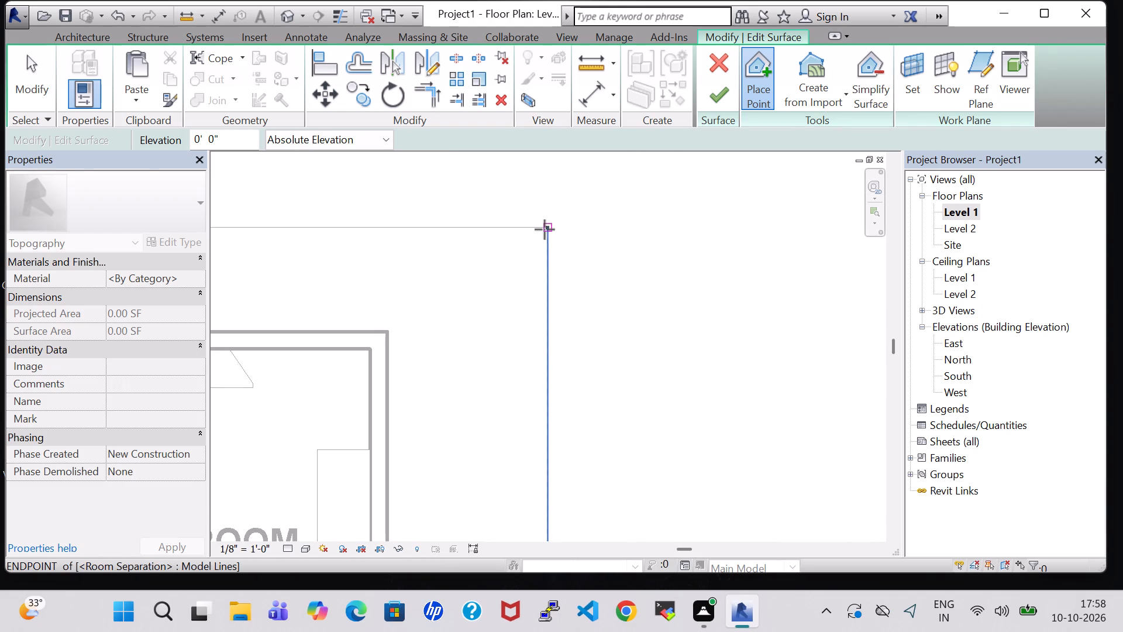
left_click(545, 229)
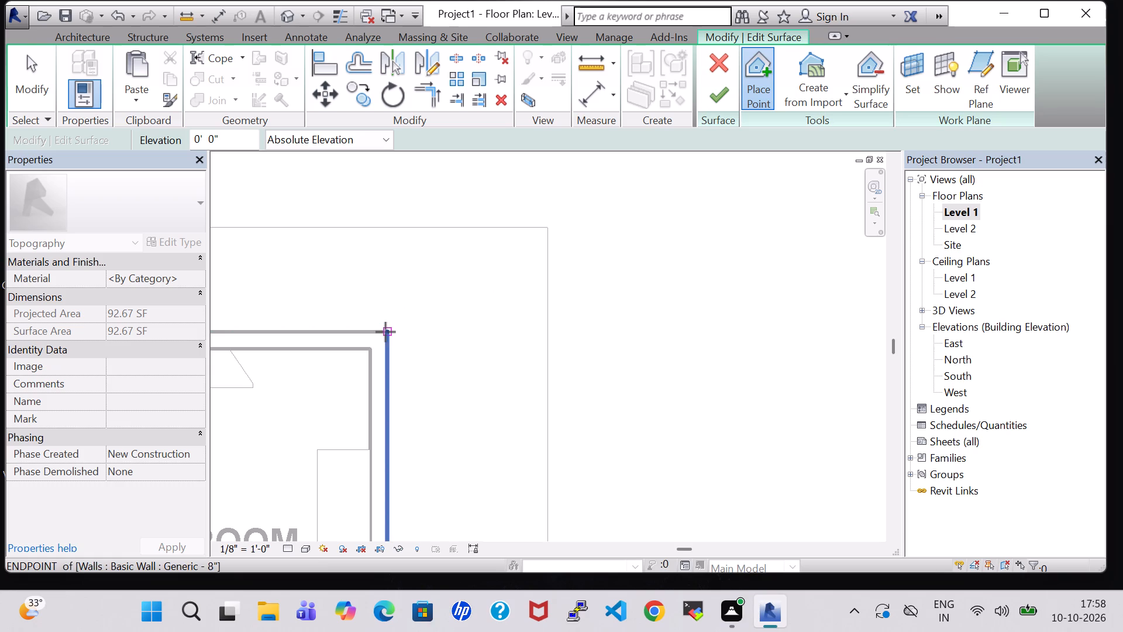
left_click(385, 332)
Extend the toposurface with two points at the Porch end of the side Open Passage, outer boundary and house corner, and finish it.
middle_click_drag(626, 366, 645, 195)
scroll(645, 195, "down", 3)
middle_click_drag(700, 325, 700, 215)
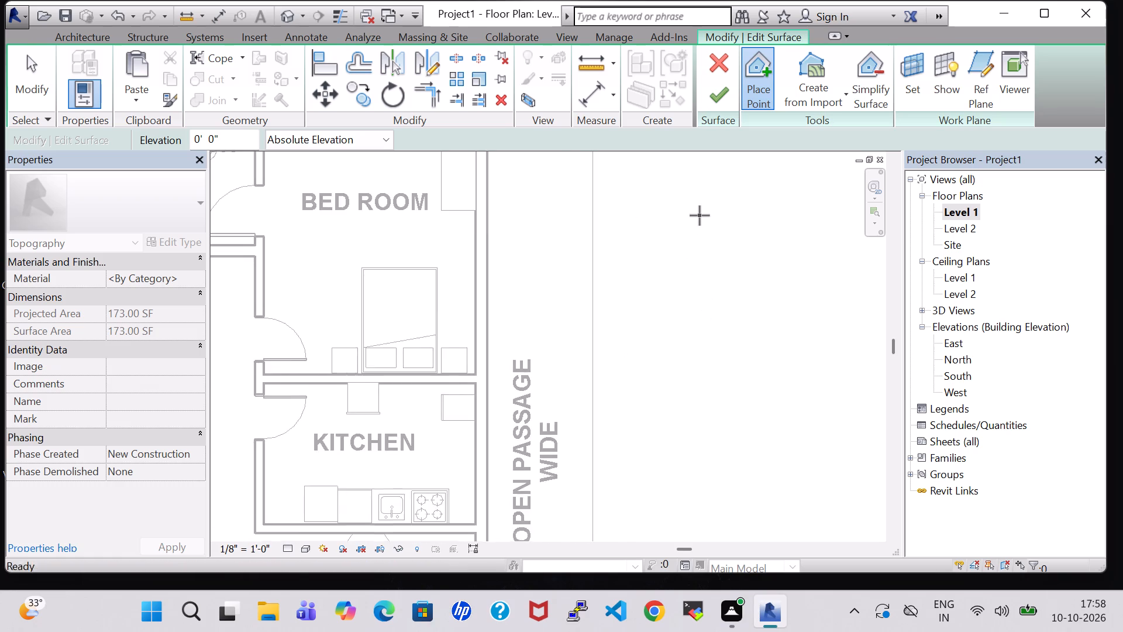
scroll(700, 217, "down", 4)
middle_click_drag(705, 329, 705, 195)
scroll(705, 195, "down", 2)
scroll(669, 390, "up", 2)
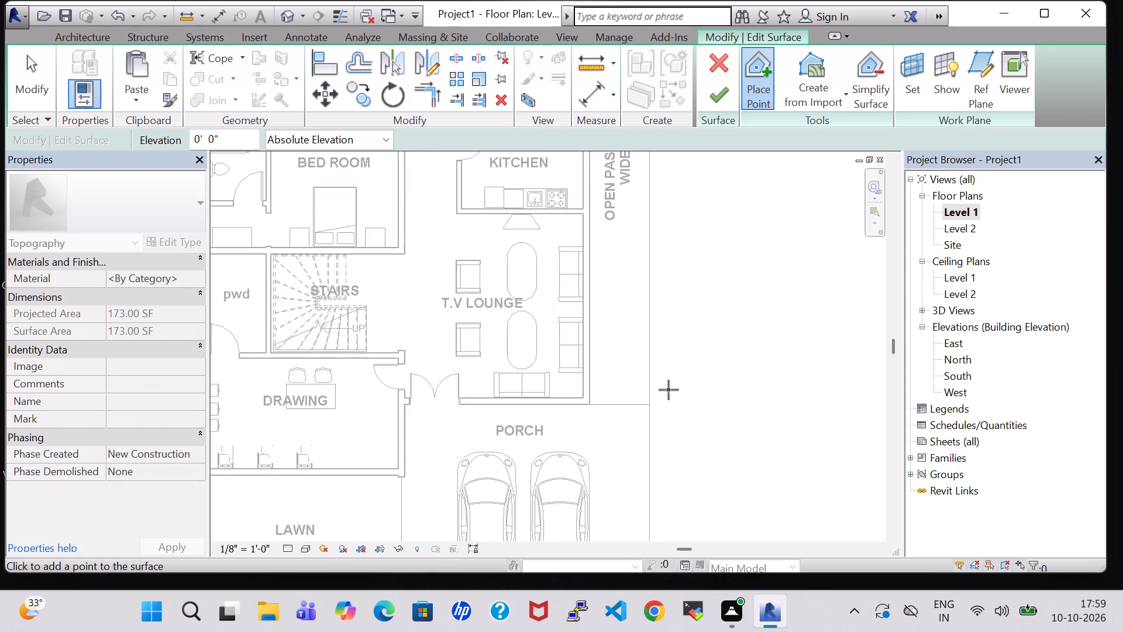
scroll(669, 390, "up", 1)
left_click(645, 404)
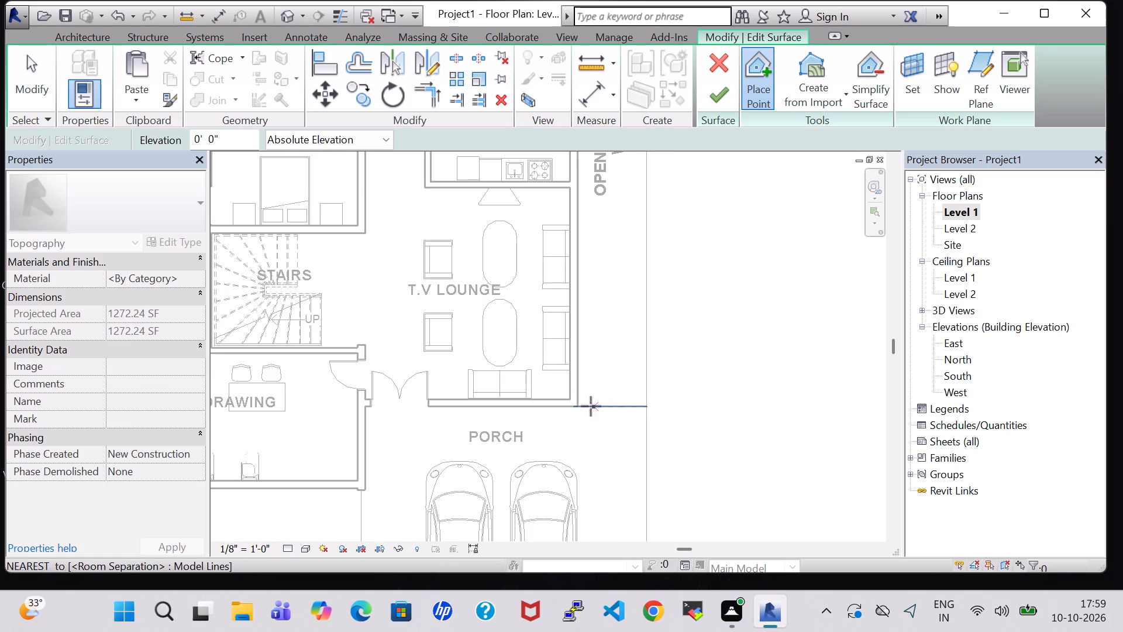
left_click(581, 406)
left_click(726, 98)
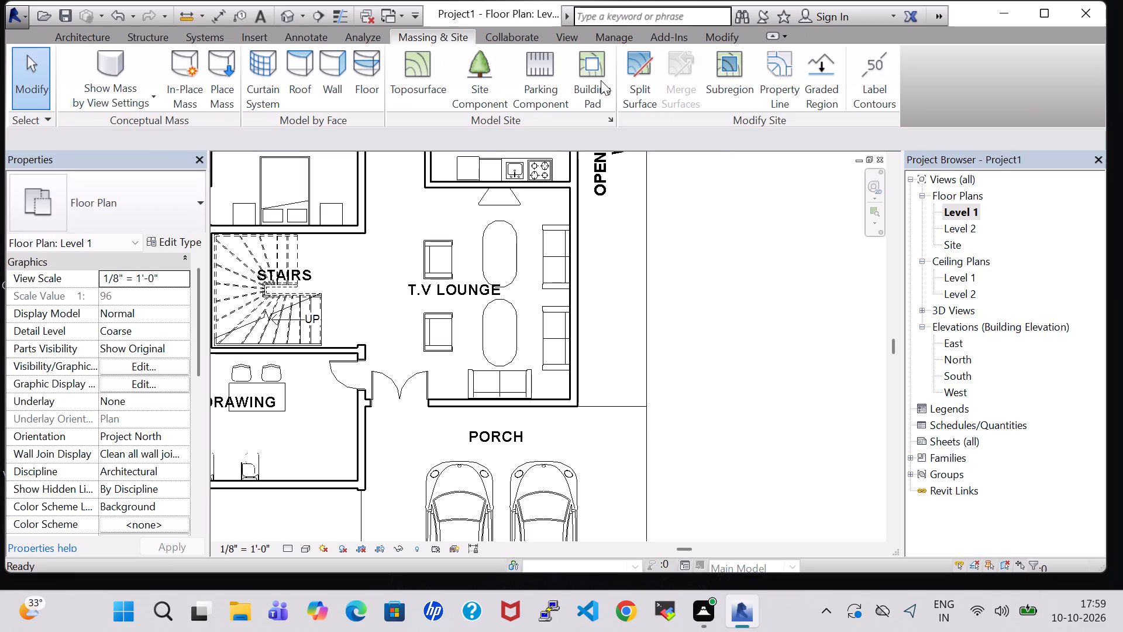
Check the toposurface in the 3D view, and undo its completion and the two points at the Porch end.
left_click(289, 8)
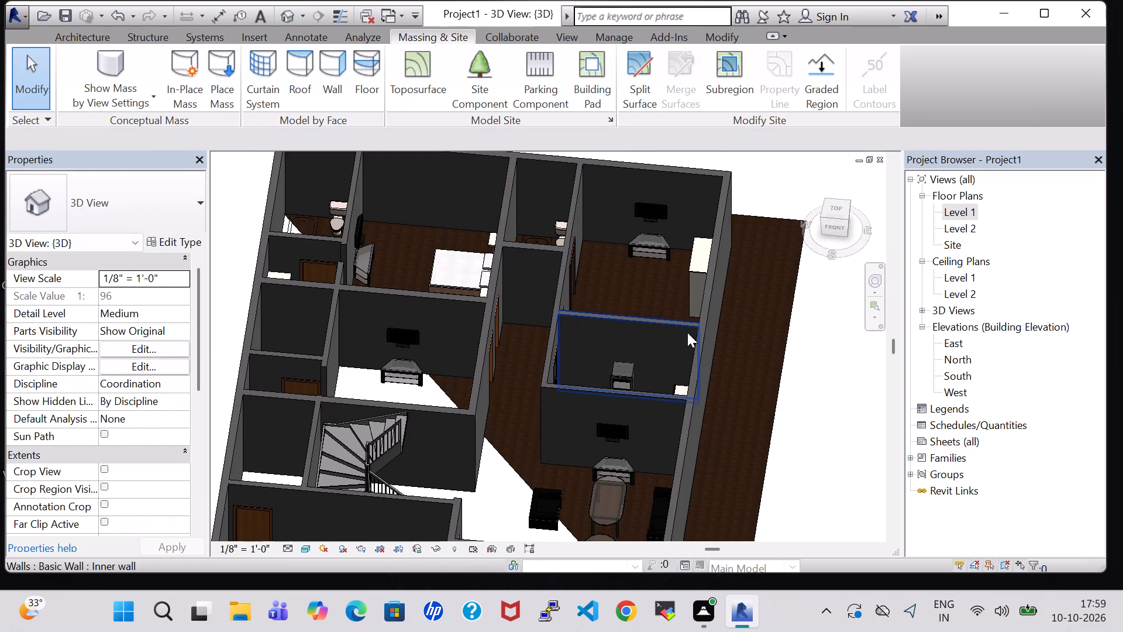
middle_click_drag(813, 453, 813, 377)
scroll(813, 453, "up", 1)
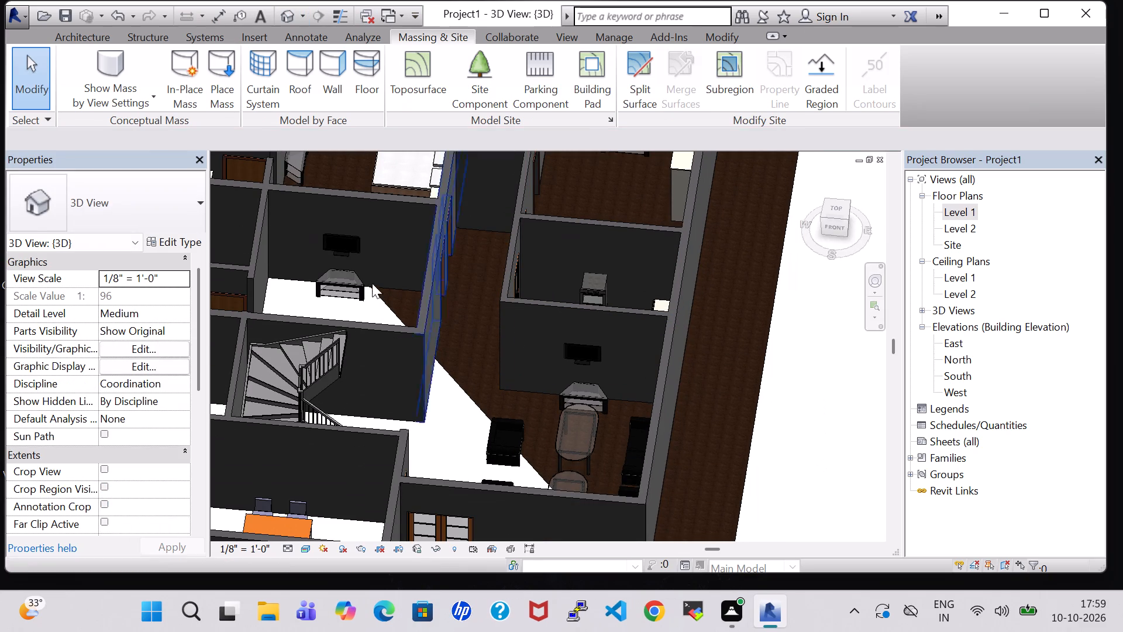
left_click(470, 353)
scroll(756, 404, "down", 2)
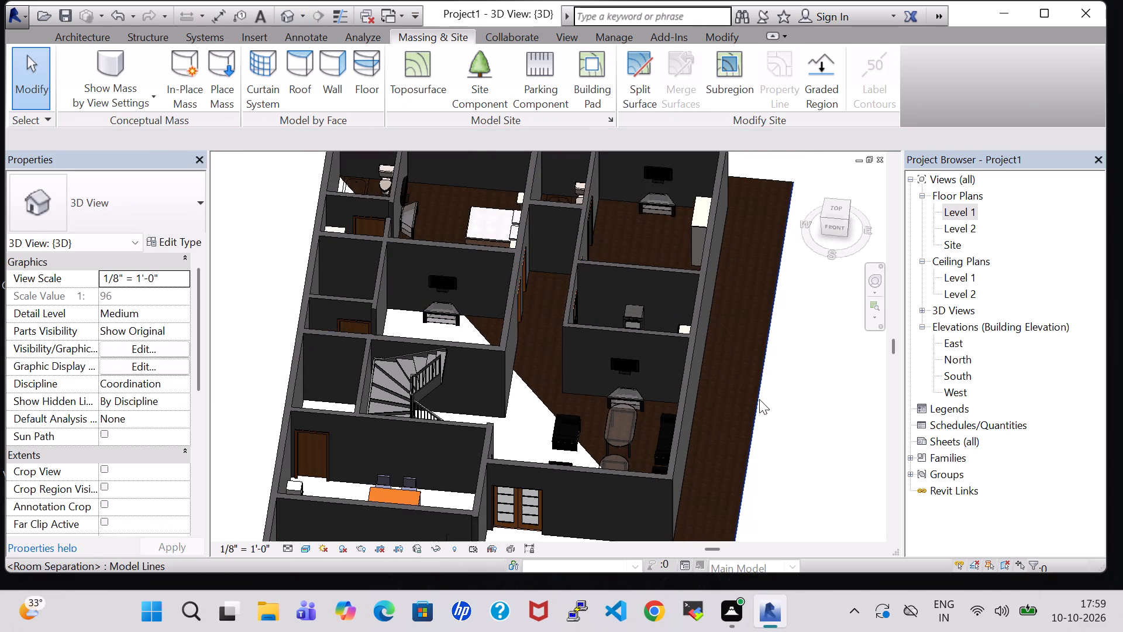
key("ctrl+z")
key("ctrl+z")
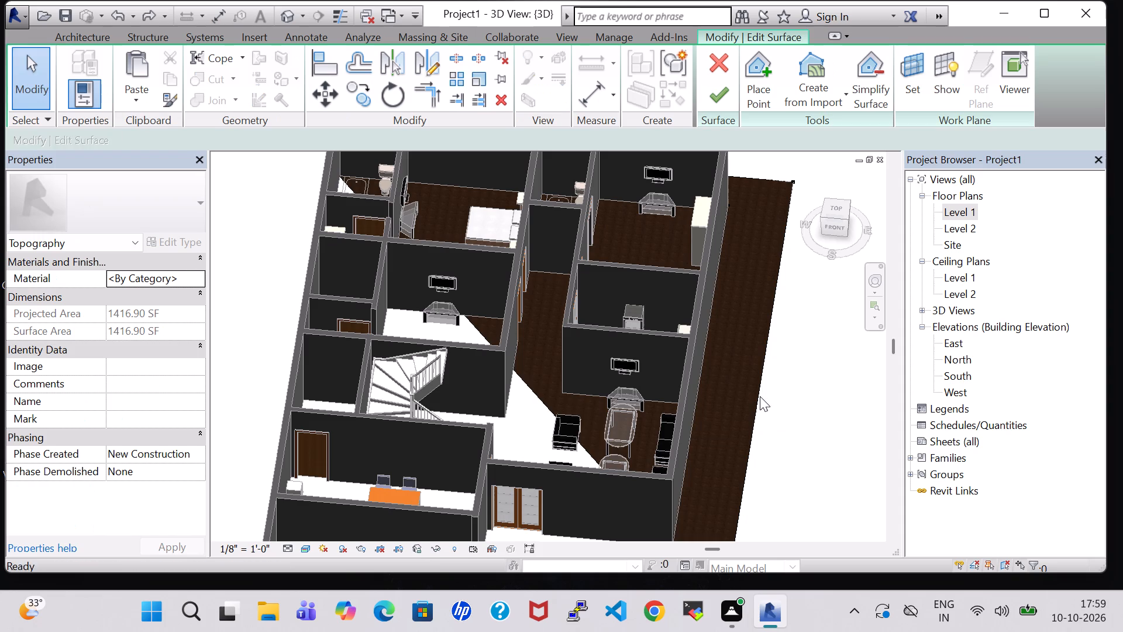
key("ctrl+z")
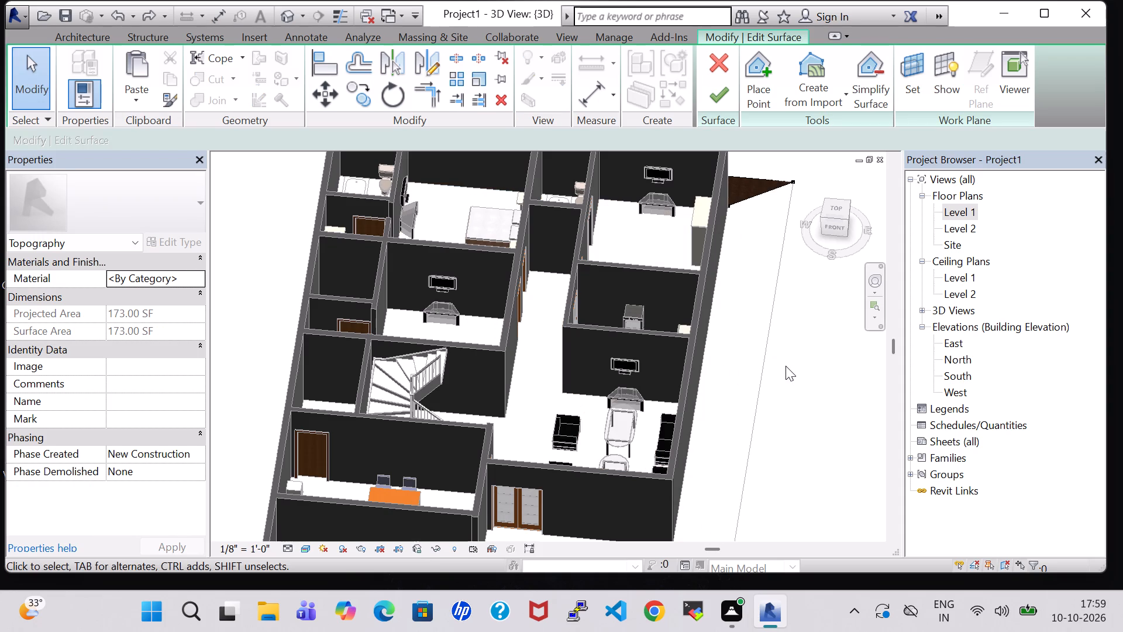
Finish the toposurface with only the four points of the rear Open Passage.
middle_click_drag(788, 354, 725, 416, "shift")
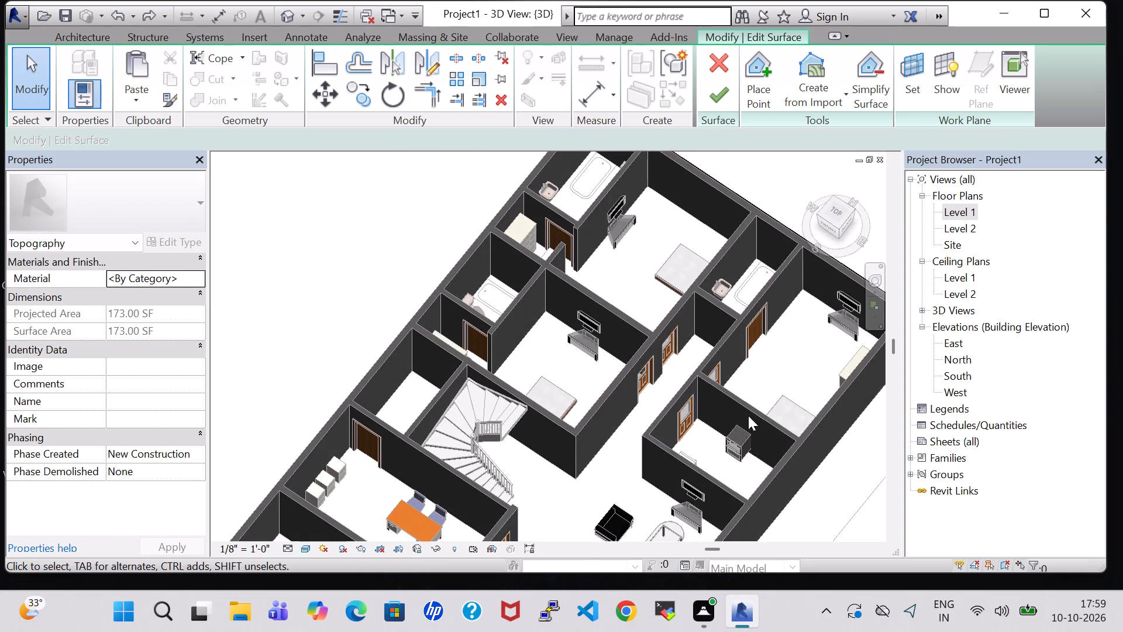
middle_click_drag(797, 415, 513, 369)
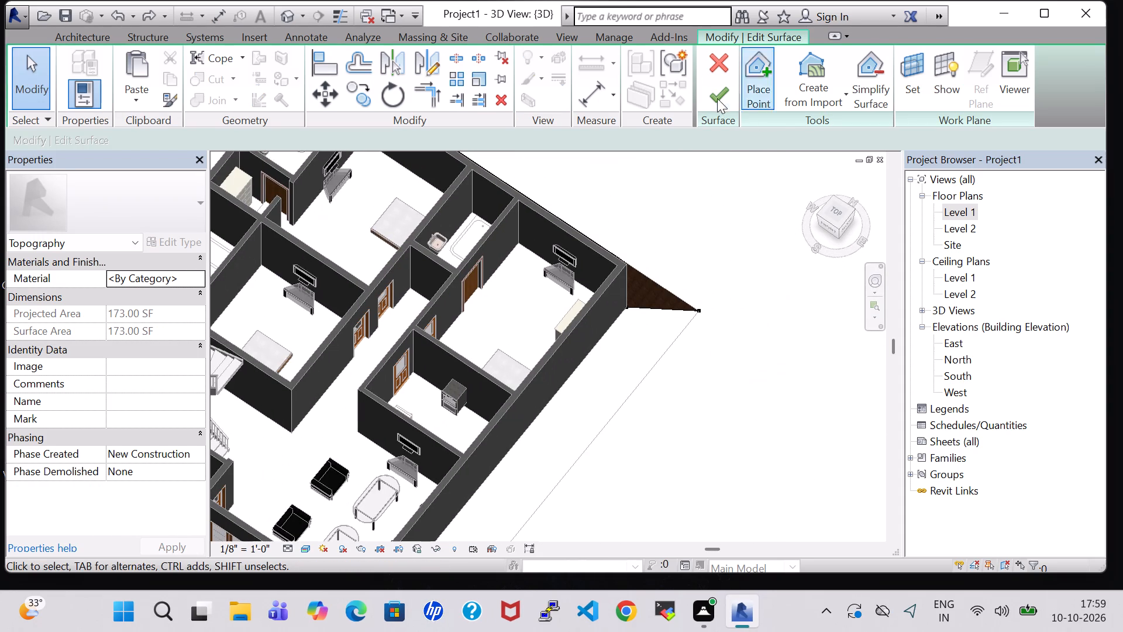
left_click(717, 94)
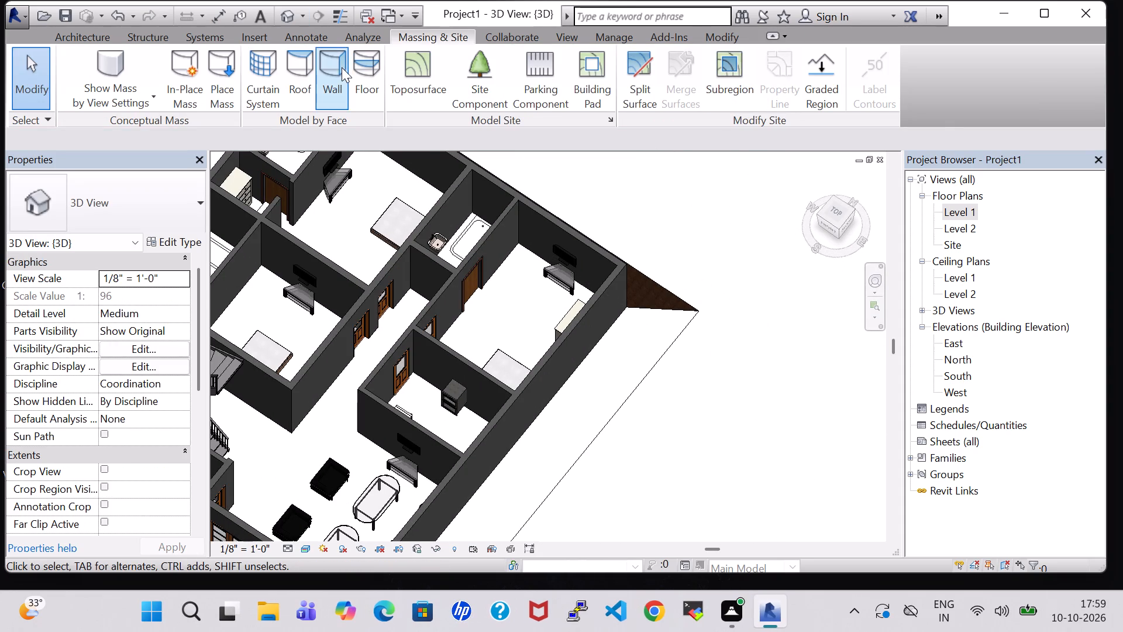
Create a second toposurface at elevation 0' 0" over the side Open Passage from four corner points, ending at the Porch line.
left_click(436, 77)
scroll(680, 338, "up", 3)
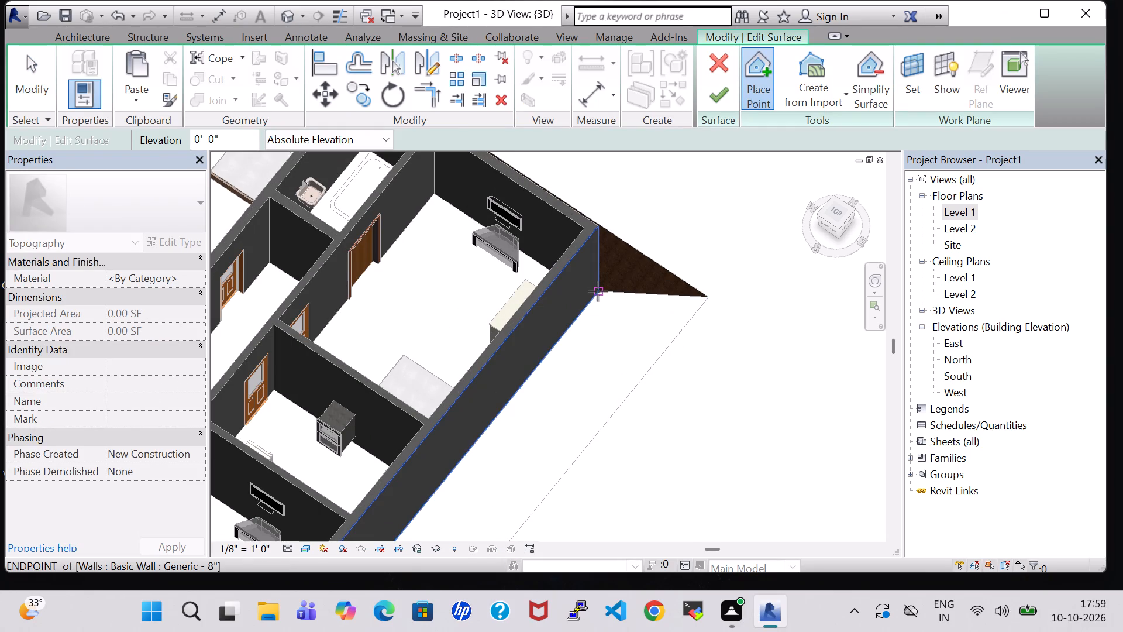
left_click(598, 291)
left_click(707, 297)
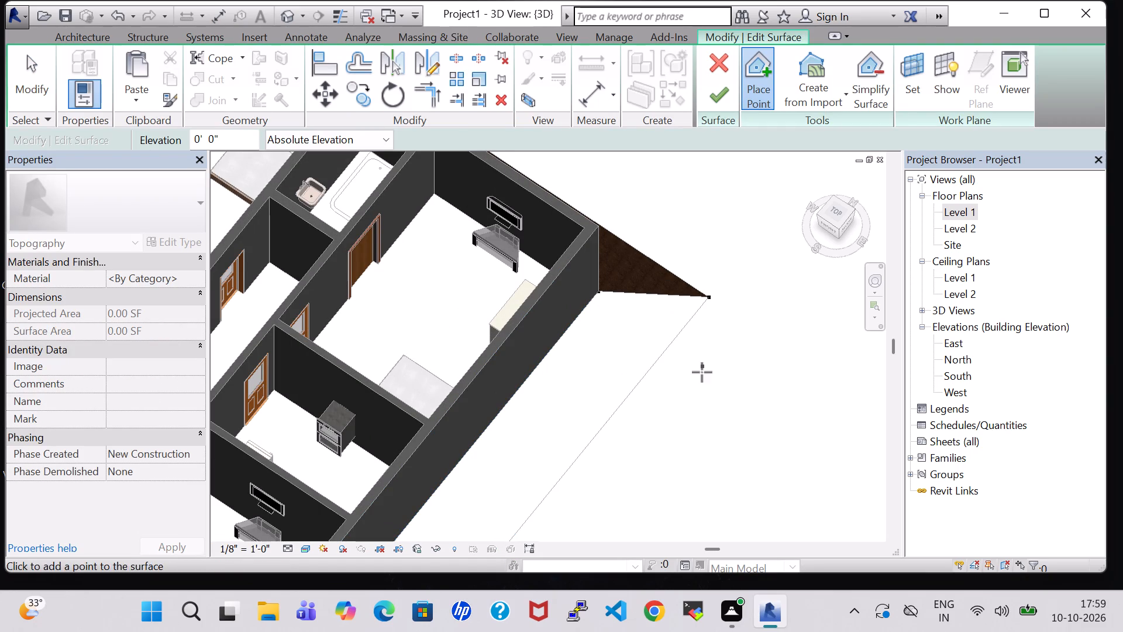
middle_click_drag(701, 375, 769, 203)
middle_click_drag(662, 356, 766, 174)
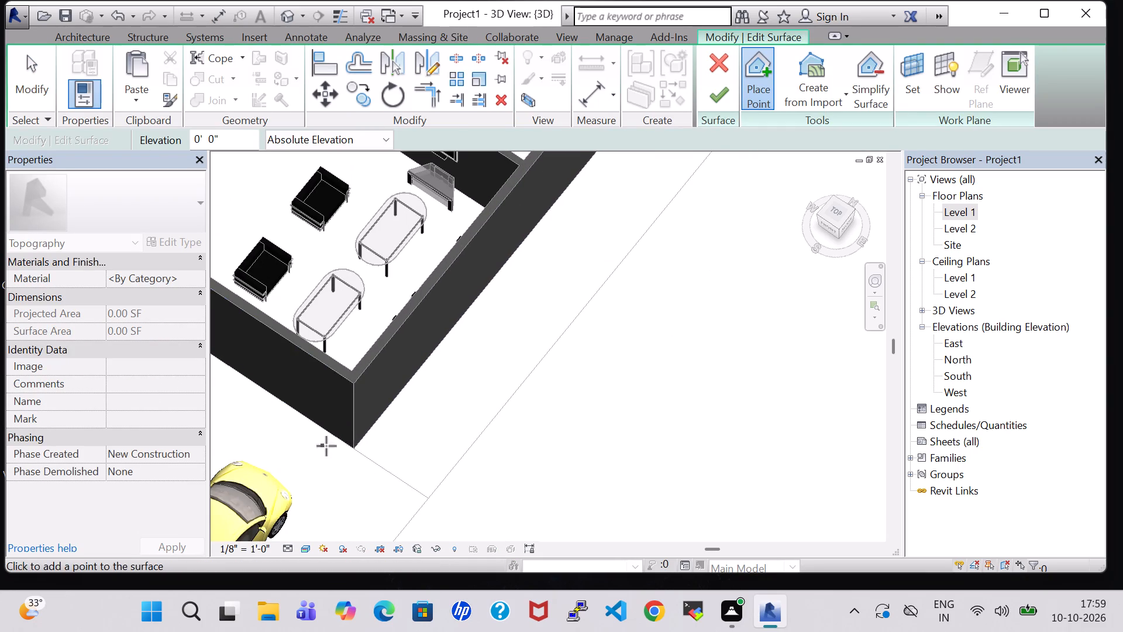
left_click(356, 447)
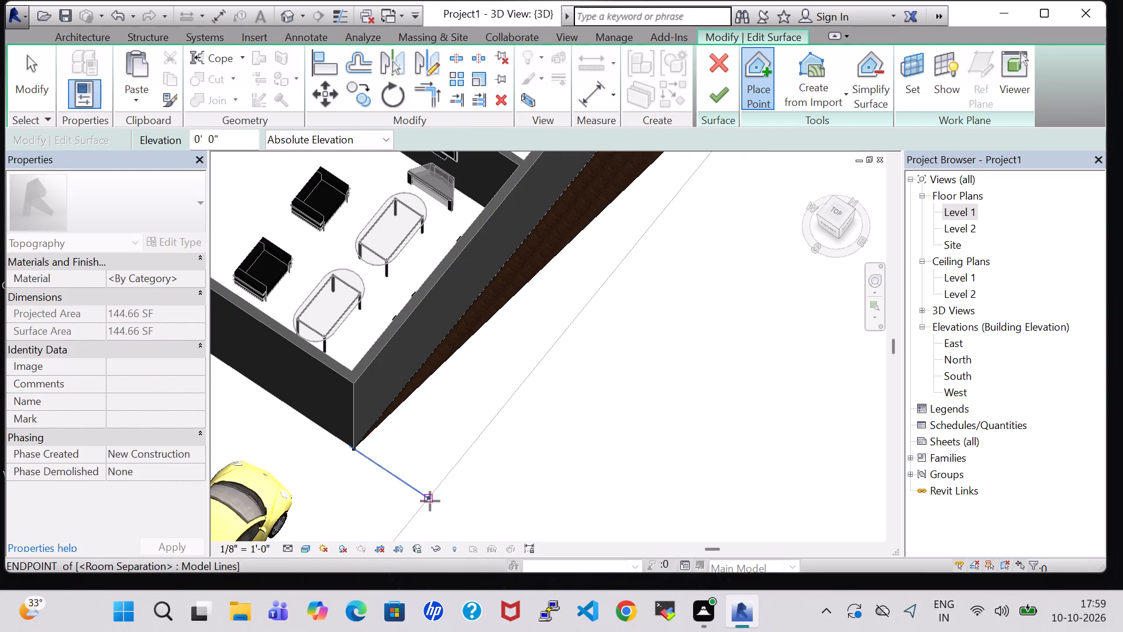
left_click(430, 499)
left_click(739, 99)
left_click(732, 100)
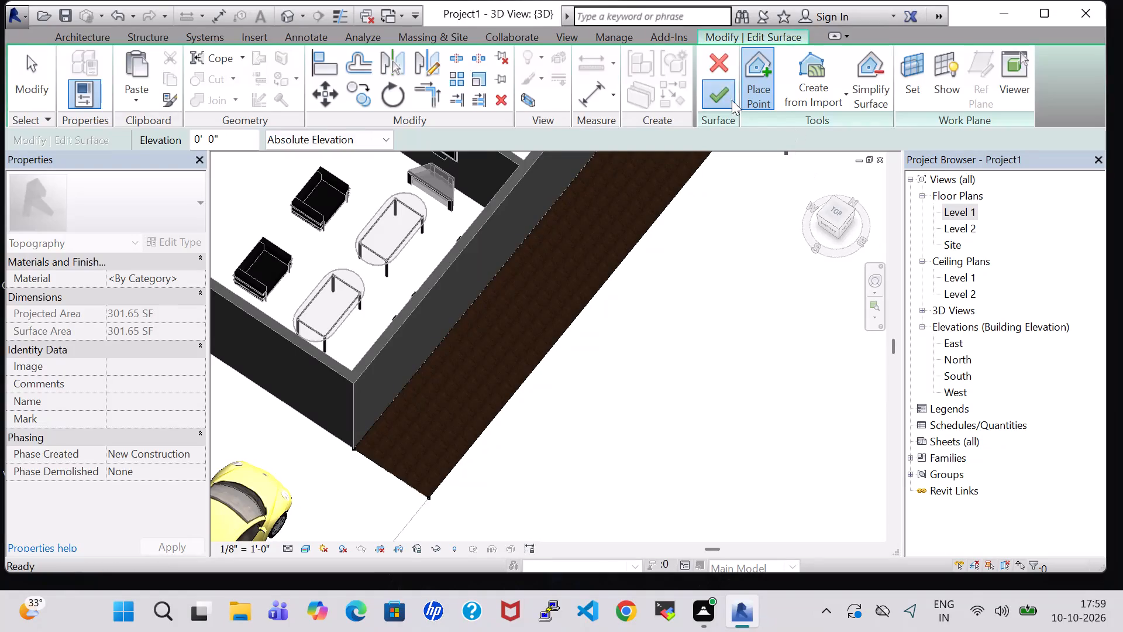
Start a Porch toposurface at elevation 0' 0" and place one point at the end corner of the Lawn's front wall.
left_click(433, 70)
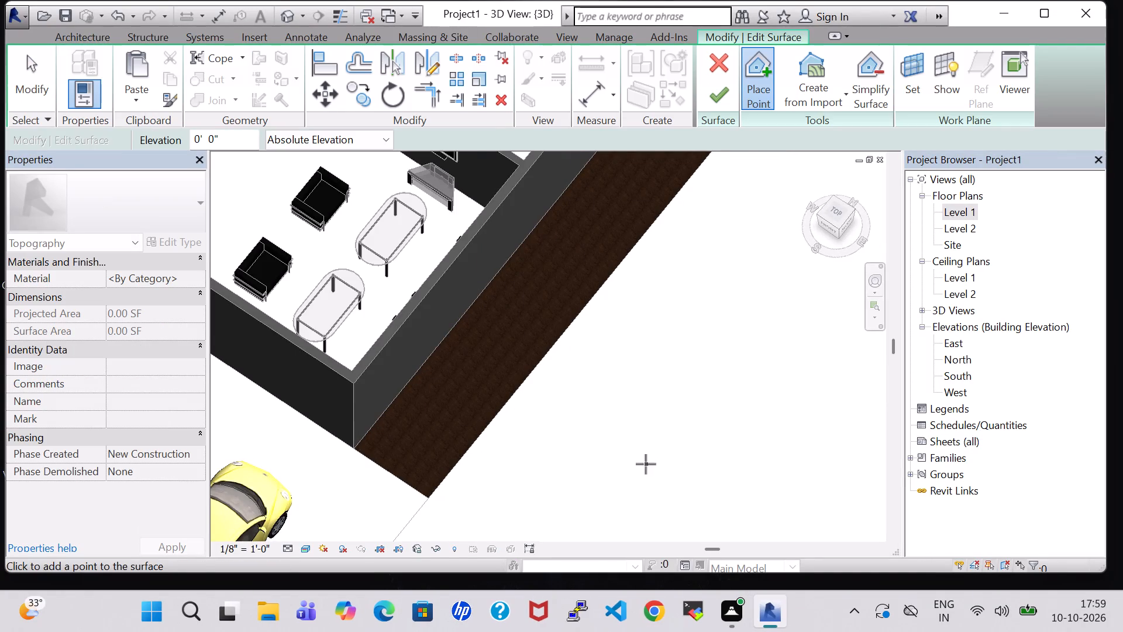
middle_click_drag(645, 463, 821, 293)
middle_click_drag(383, 232, 445, 266)
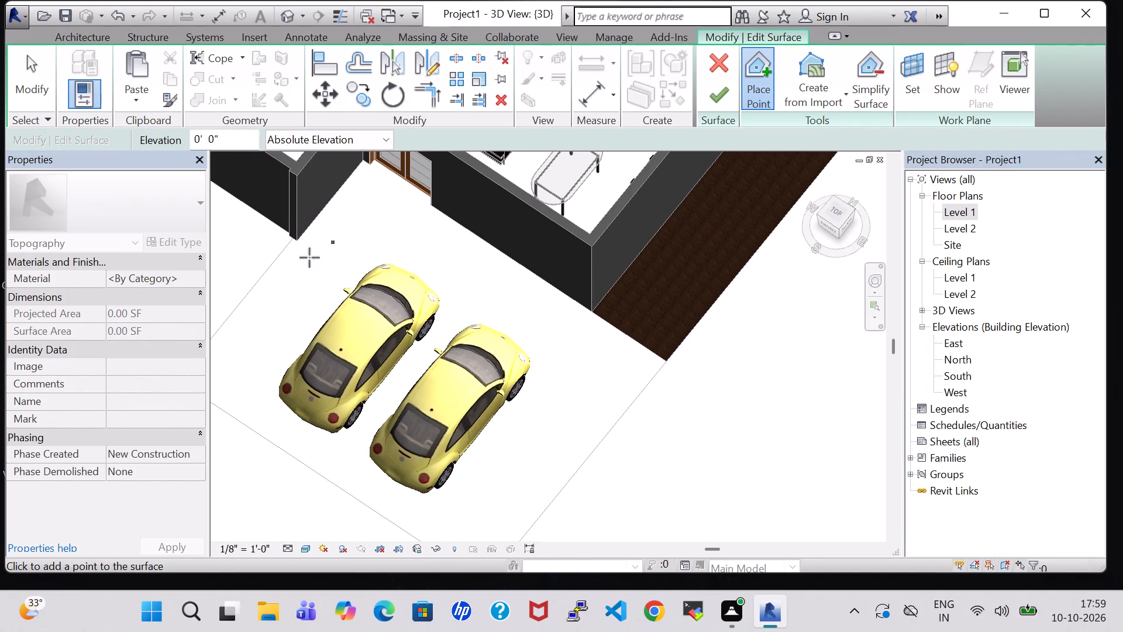
middle_click_drag(329, 270, 375, 263)
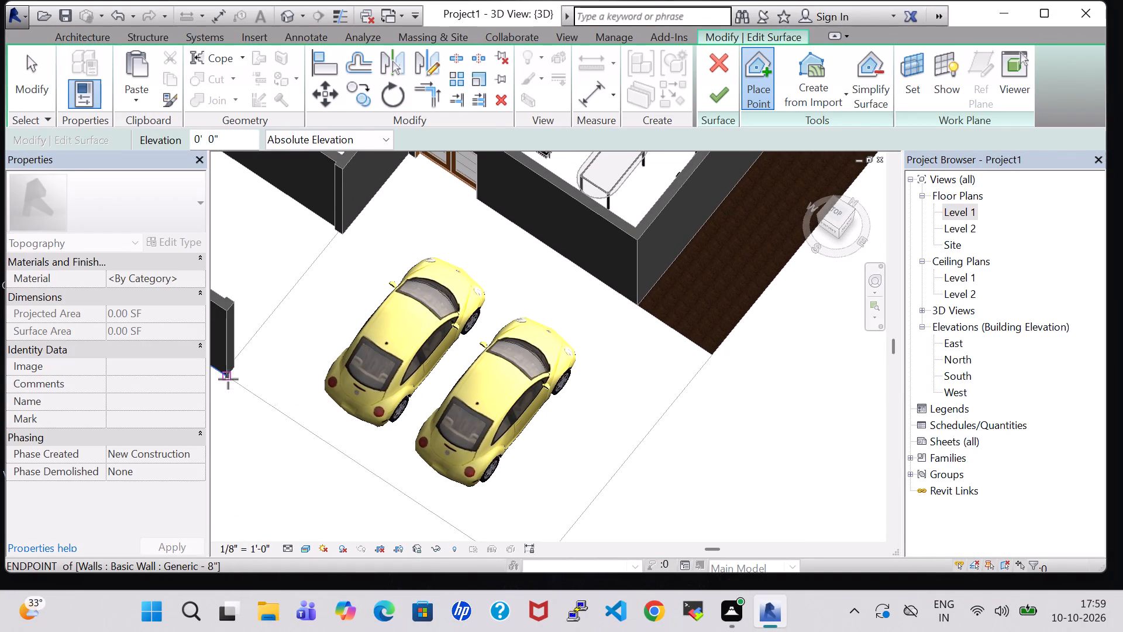
left_click(228, 379)
scroll(269, 317, "up", 4)
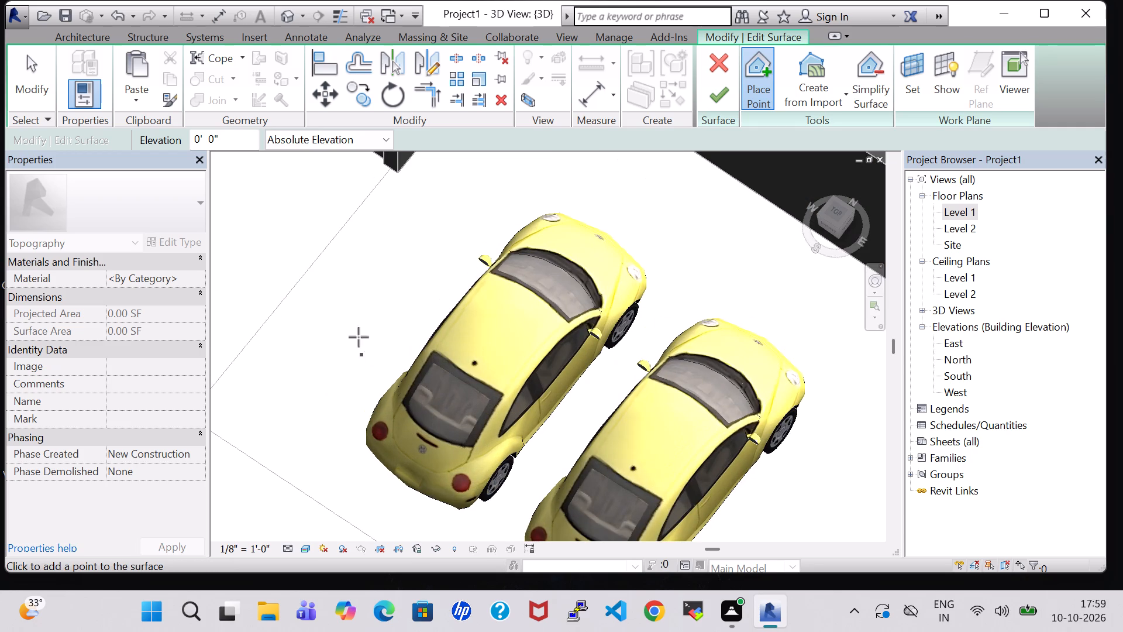
scroll(390, 270, "down", 3)
key("Escape")
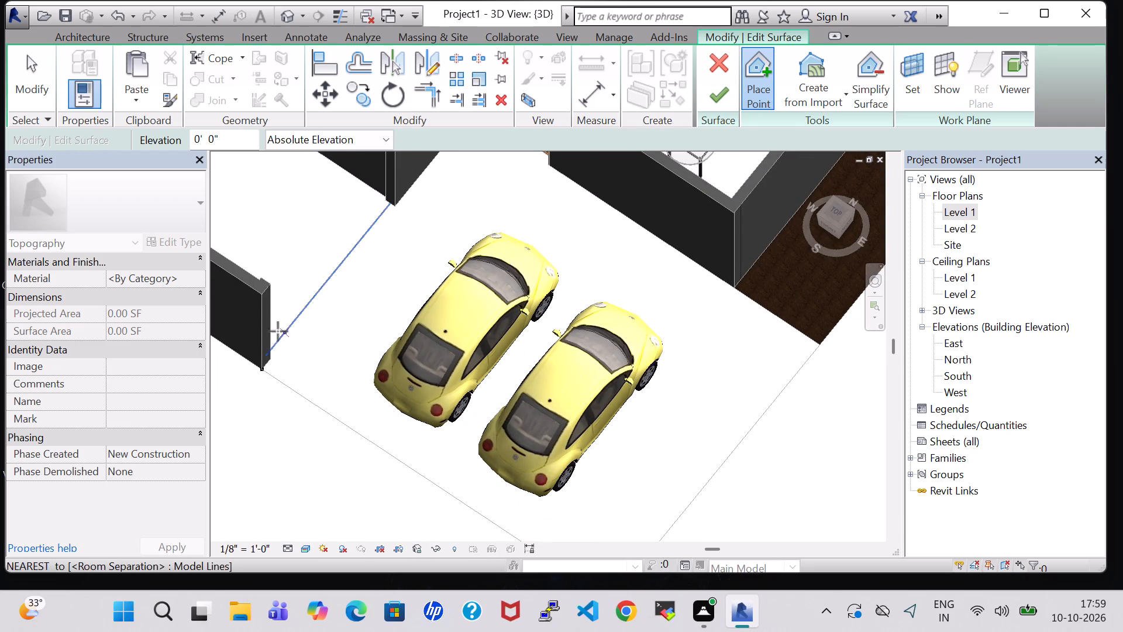
key("Escape")
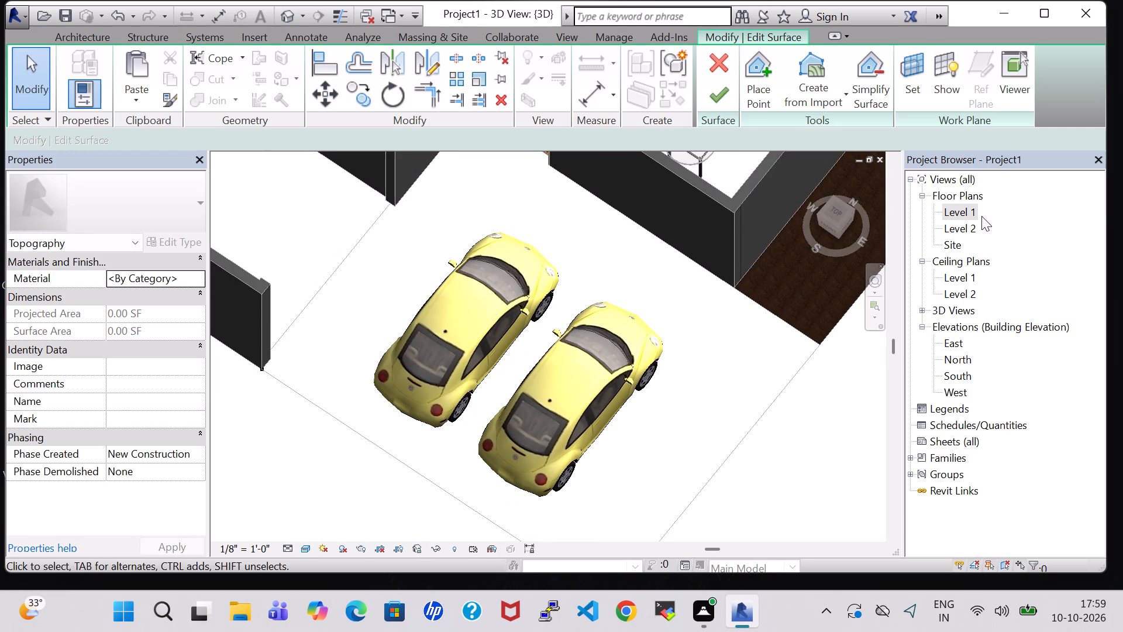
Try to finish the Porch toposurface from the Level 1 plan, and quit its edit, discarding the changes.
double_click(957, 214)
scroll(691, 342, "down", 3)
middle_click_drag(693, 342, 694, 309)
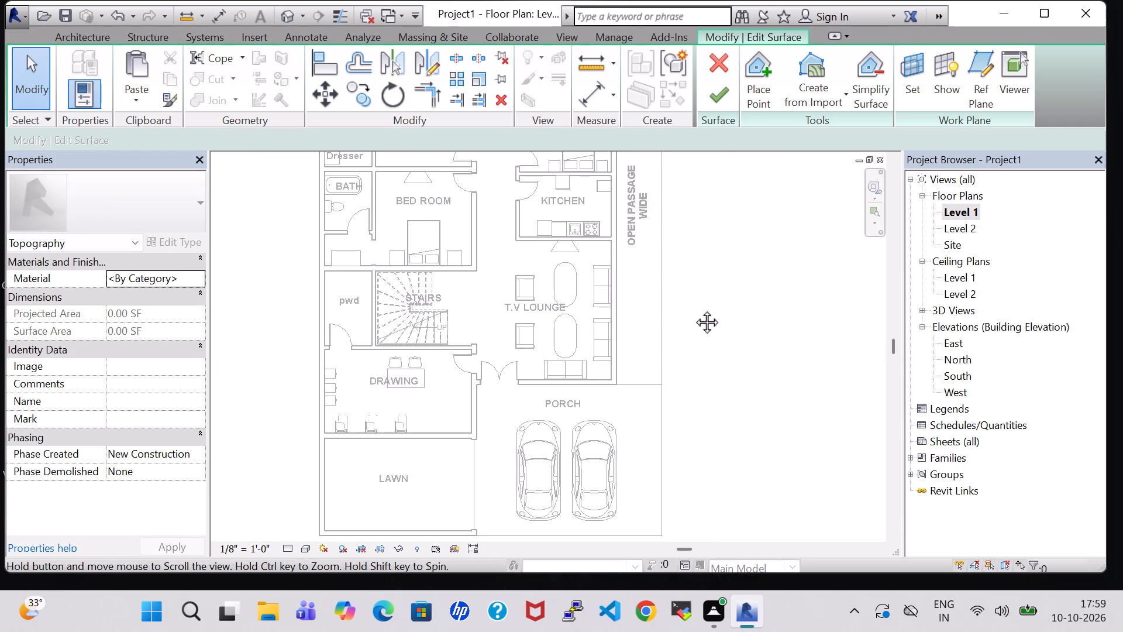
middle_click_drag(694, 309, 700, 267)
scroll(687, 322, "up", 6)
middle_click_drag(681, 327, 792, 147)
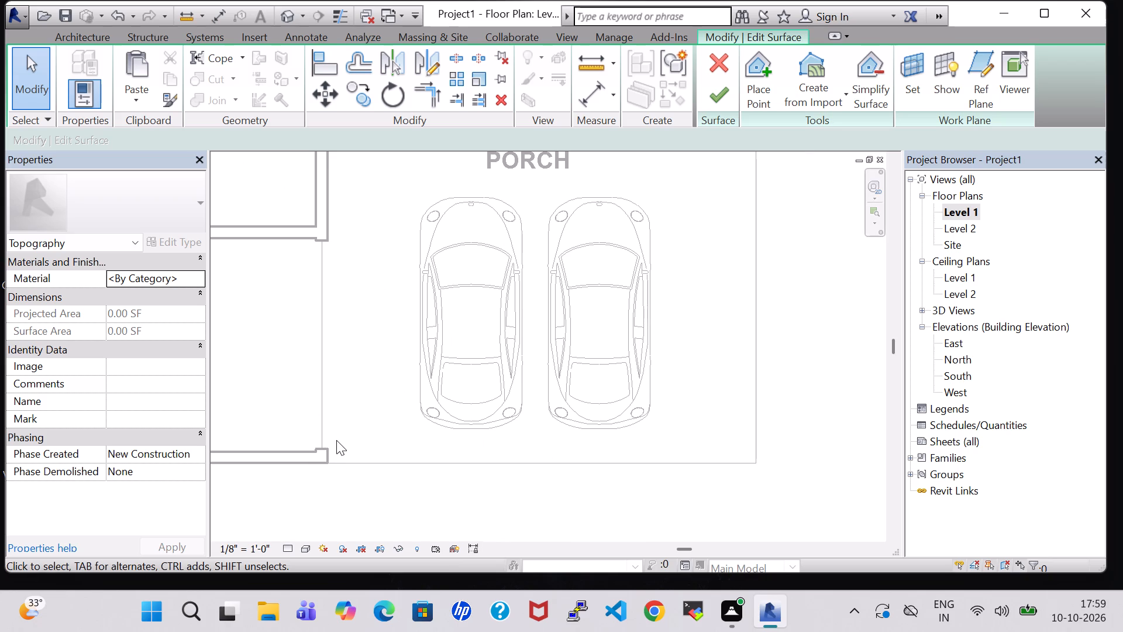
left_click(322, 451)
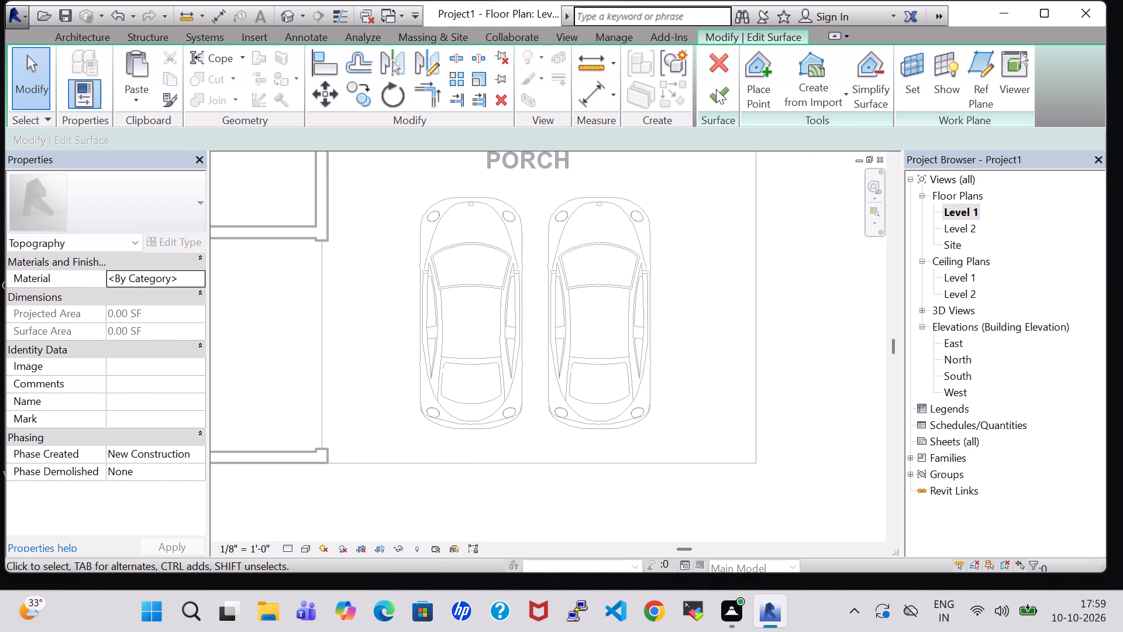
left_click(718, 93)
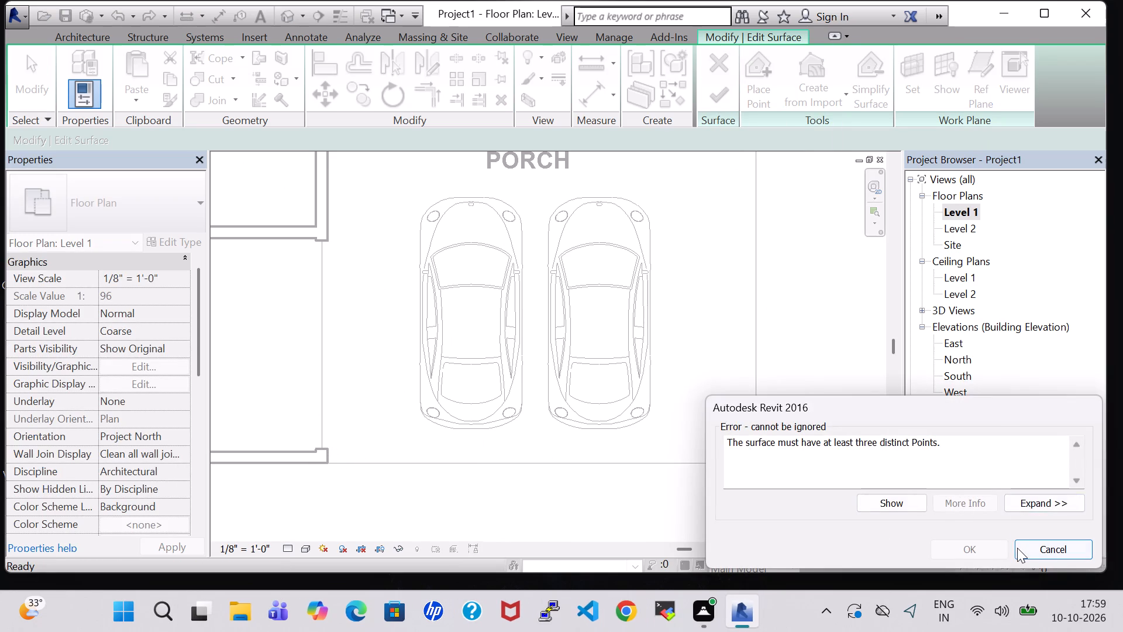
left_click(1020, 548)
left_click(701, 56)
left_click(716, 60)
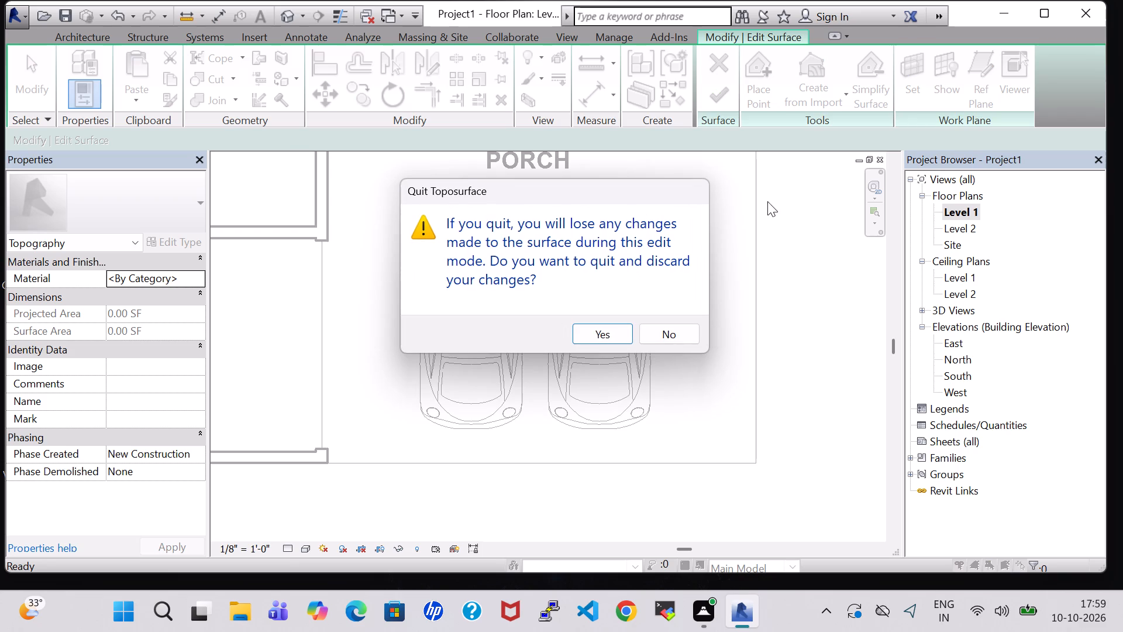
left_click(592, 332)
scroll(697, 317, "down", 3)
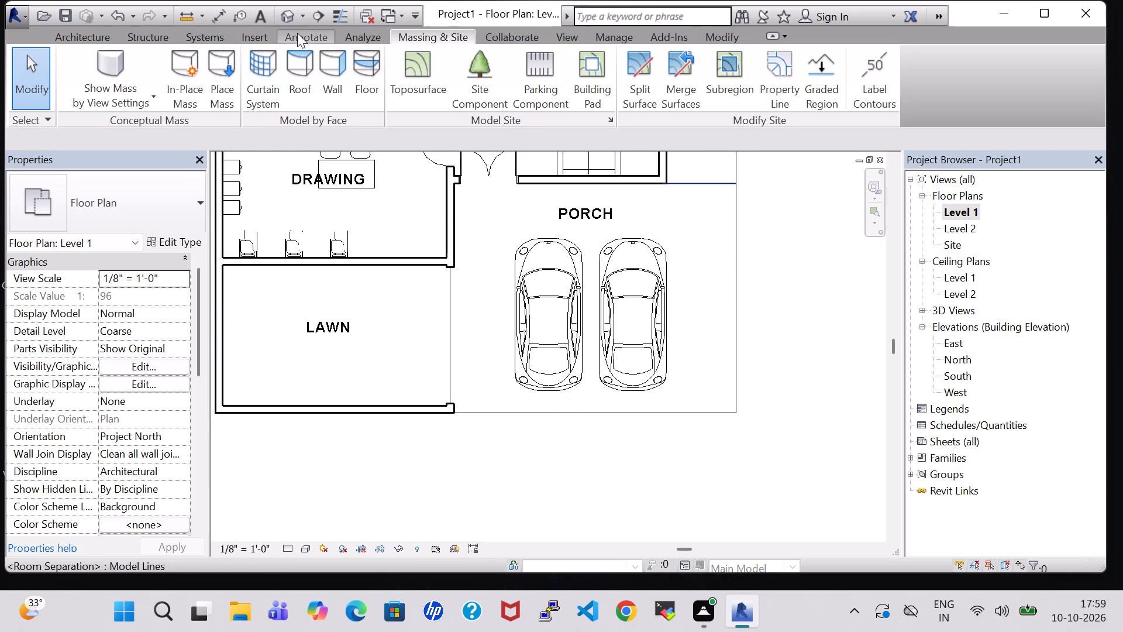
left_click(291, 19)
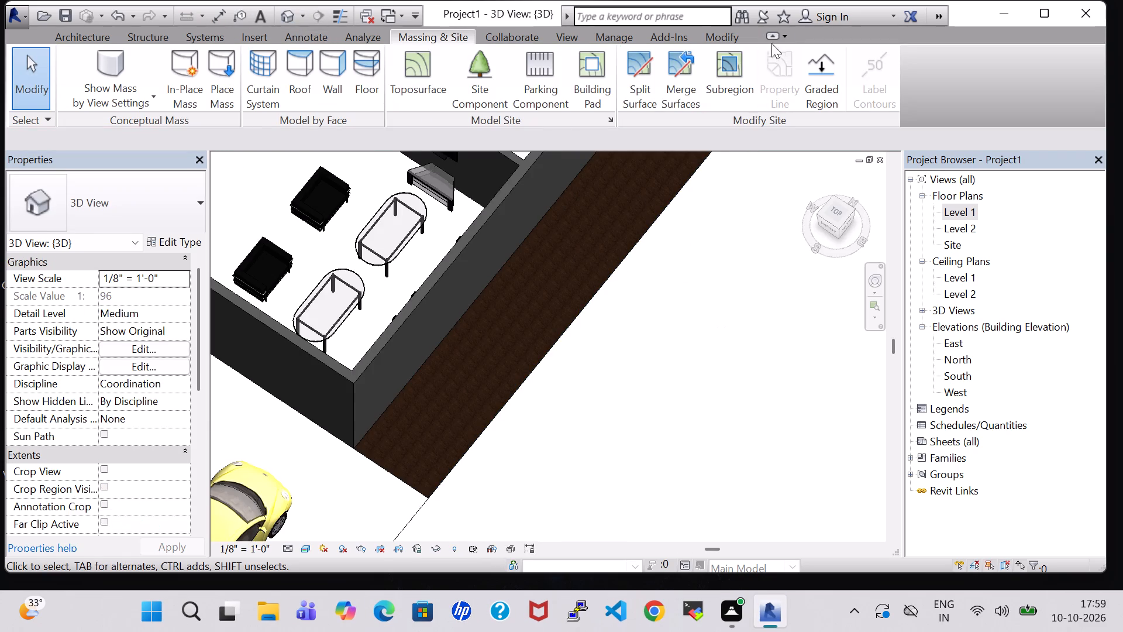
Create a Porch toposurface at elevation 0' 0" on Level 1, with points at the Porch's outer corners and the wall corner between Lawn and Drawing.
double_click(953, 210)
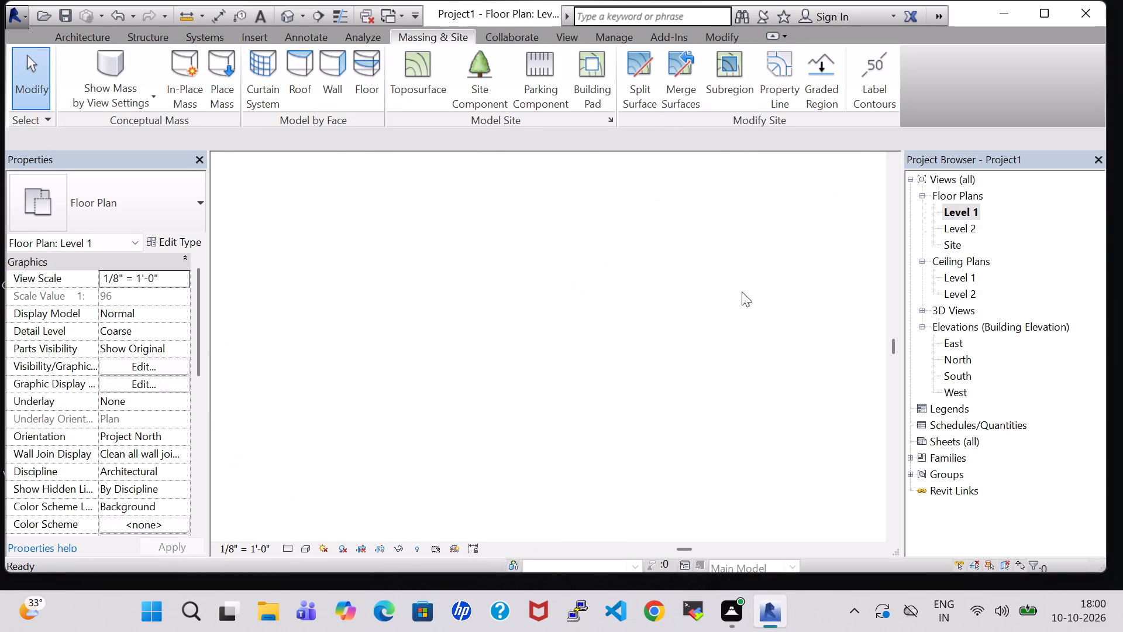
left_click(418, 66)
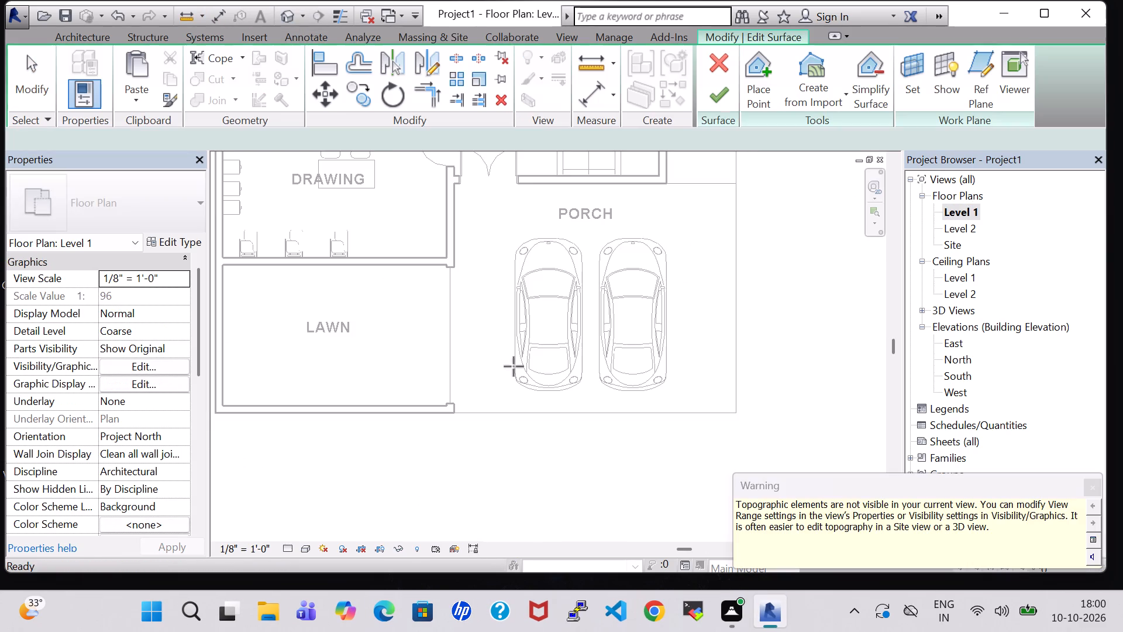
scroll(515, 403, "up", 2)
left_click(439, 415)
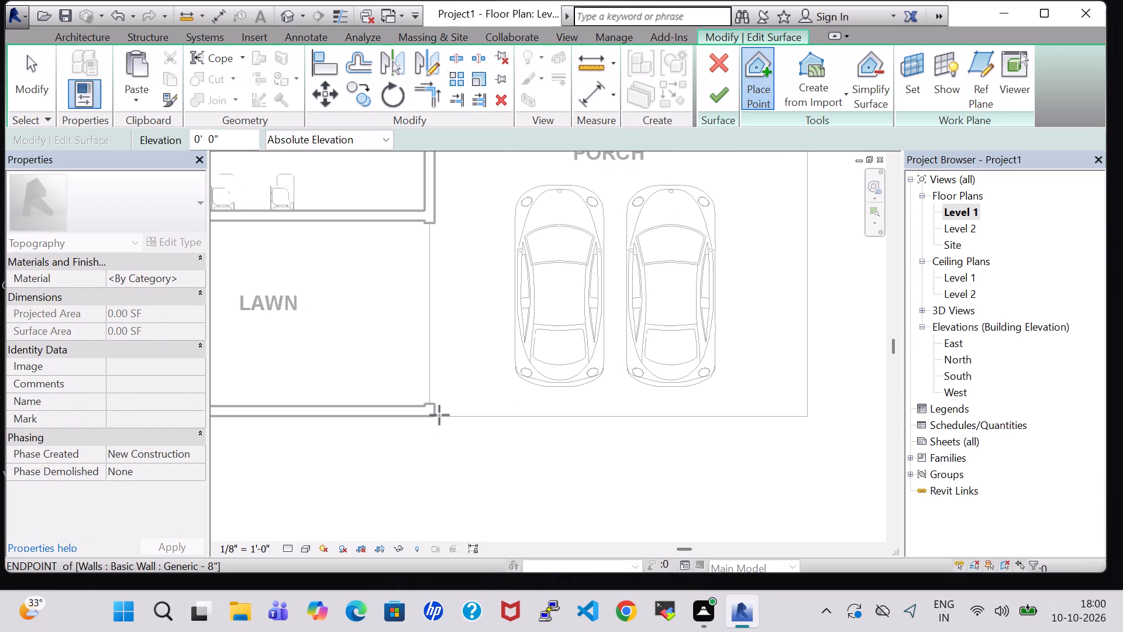
left_click(440, 219)
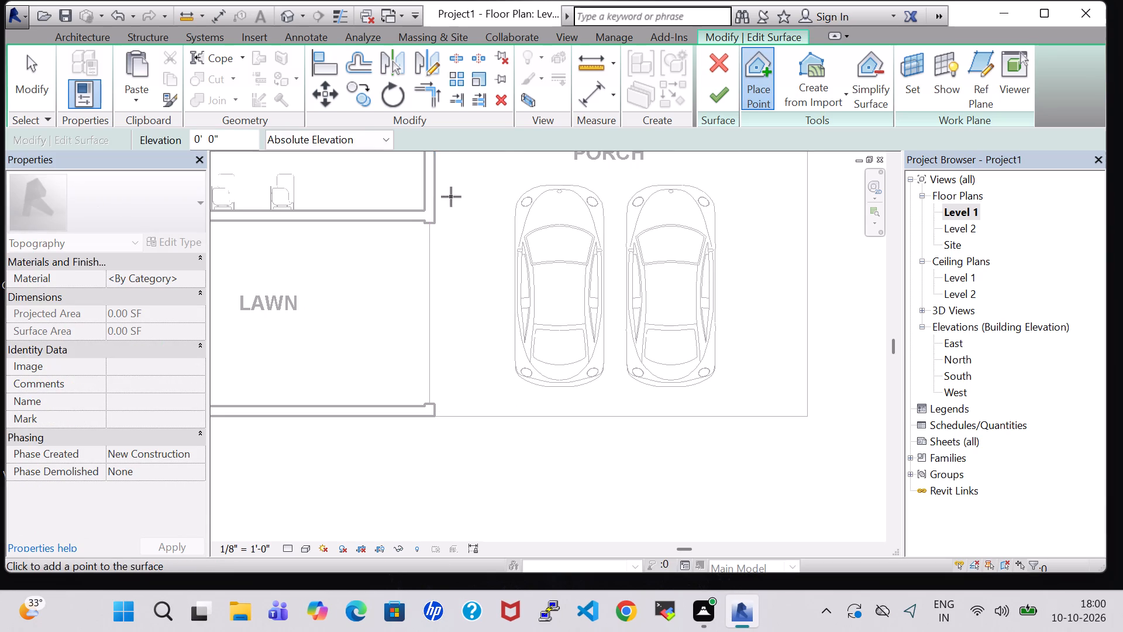
middle_click_drag(451, 197, 447, 314)
scroll(432, 236, "up", 4)
left_click(428, 228)
middle_click_drag(749, 236, 542, 254)
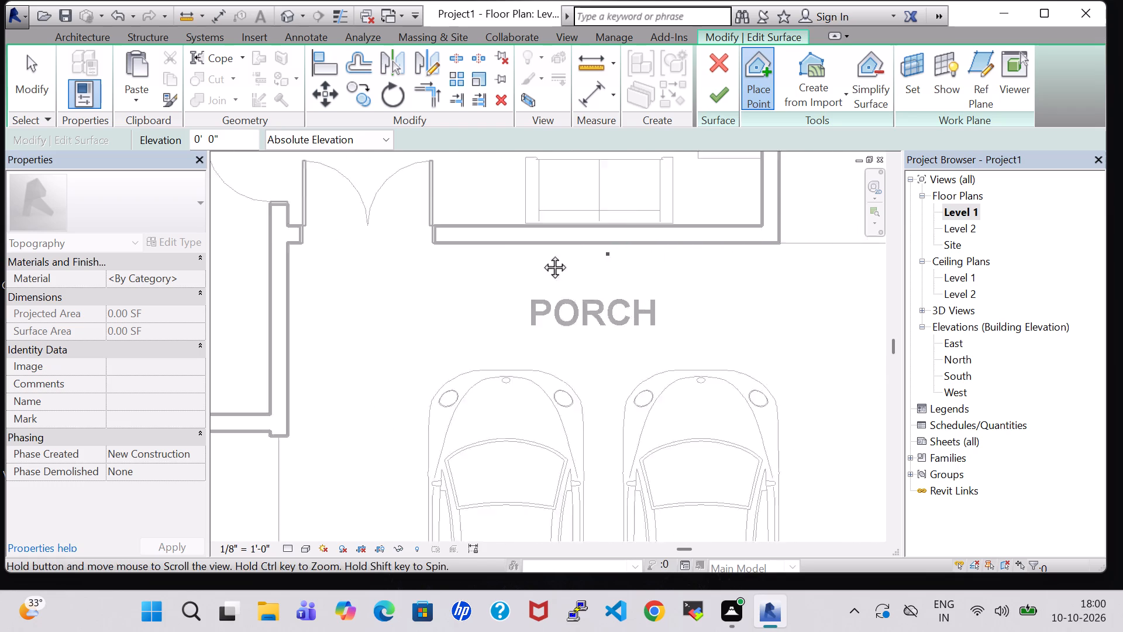
middle_click_drag(542, 254, 504, 254)
left_click(834, 247)
middle_click_drag(850, 309, 801, 228)
scroll(801, 228, "down", 1)
scroll(821, 380, "down", 3)
middle_click_drag(811, 353, 770, 258)
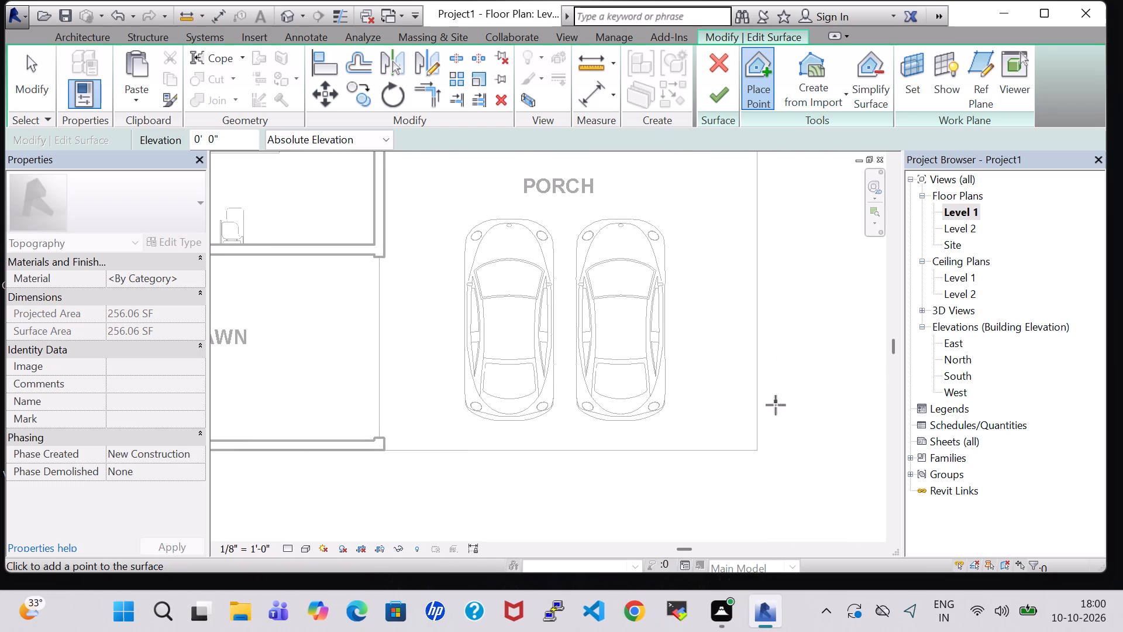
left_click(758, 451)
left_click(721, 84)
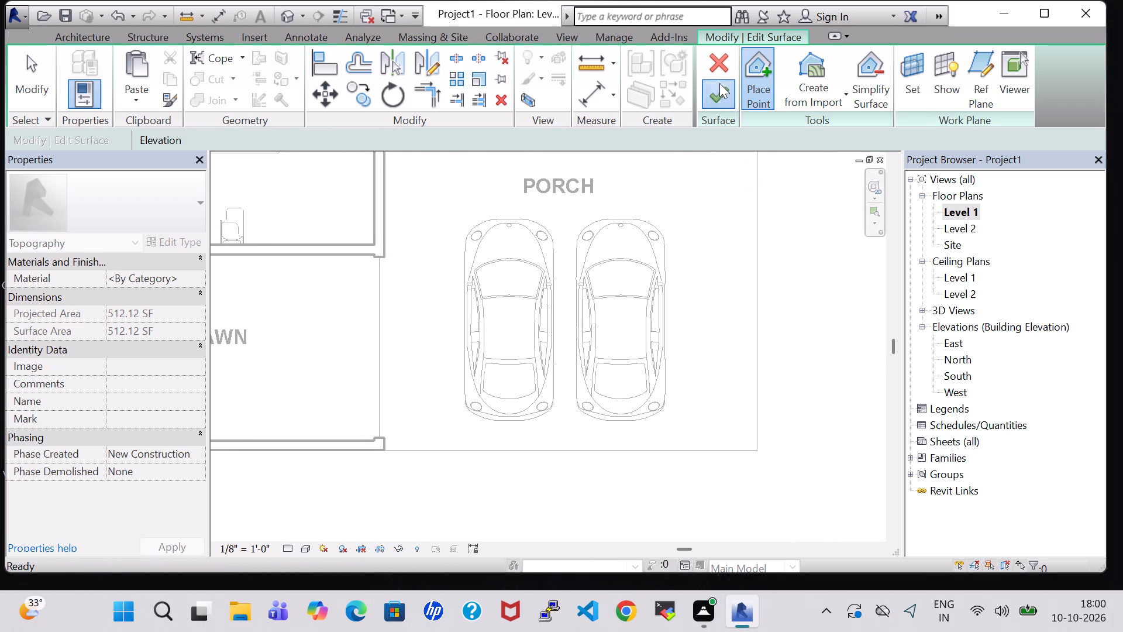
Examine the finished Porch toposurface in the 3D view, and look over the Level 1 plan around the Lawn.
left_click(291, 13)
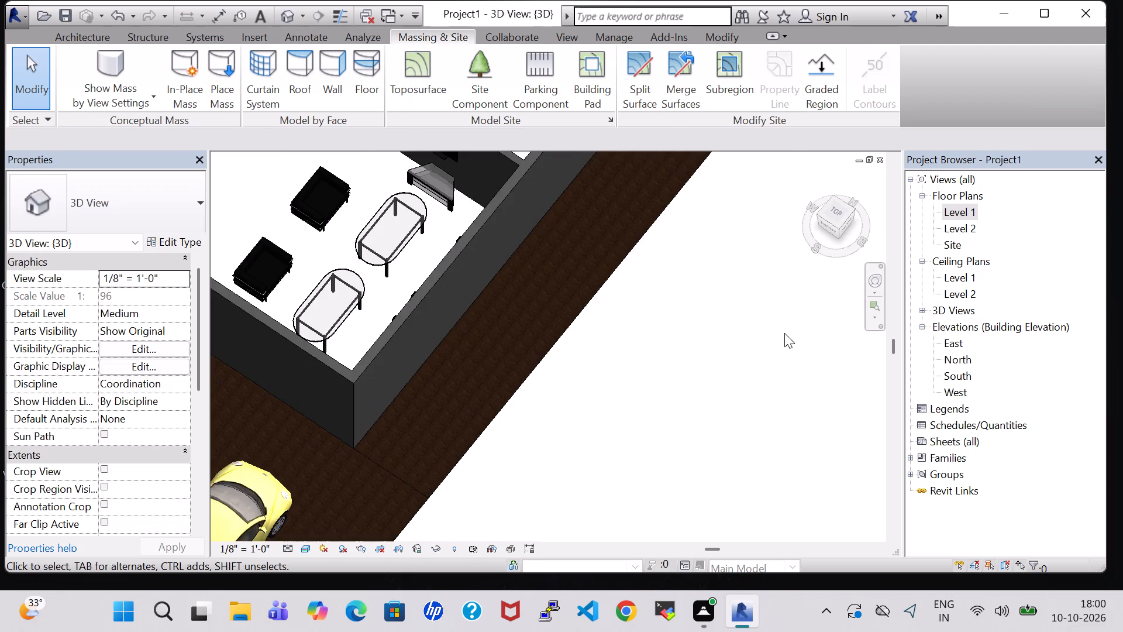
scroll(774, 342, "down", 4)
middle_click_drag(602, 411, 676, 378)
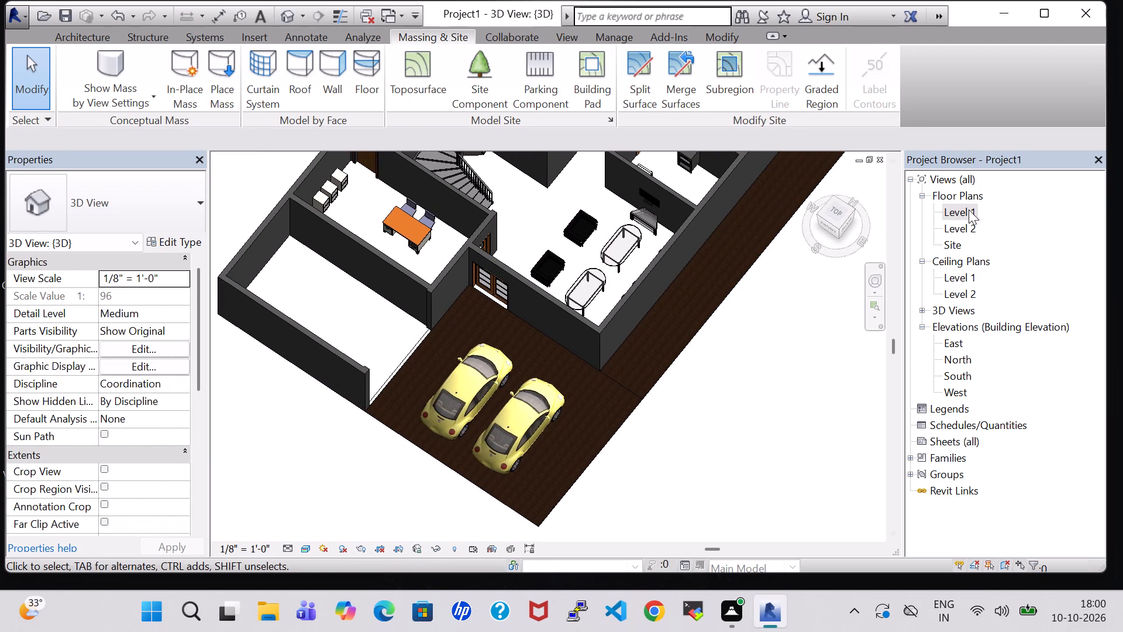
double_click(973, 206)
scroll(643, 349, "down", 3)
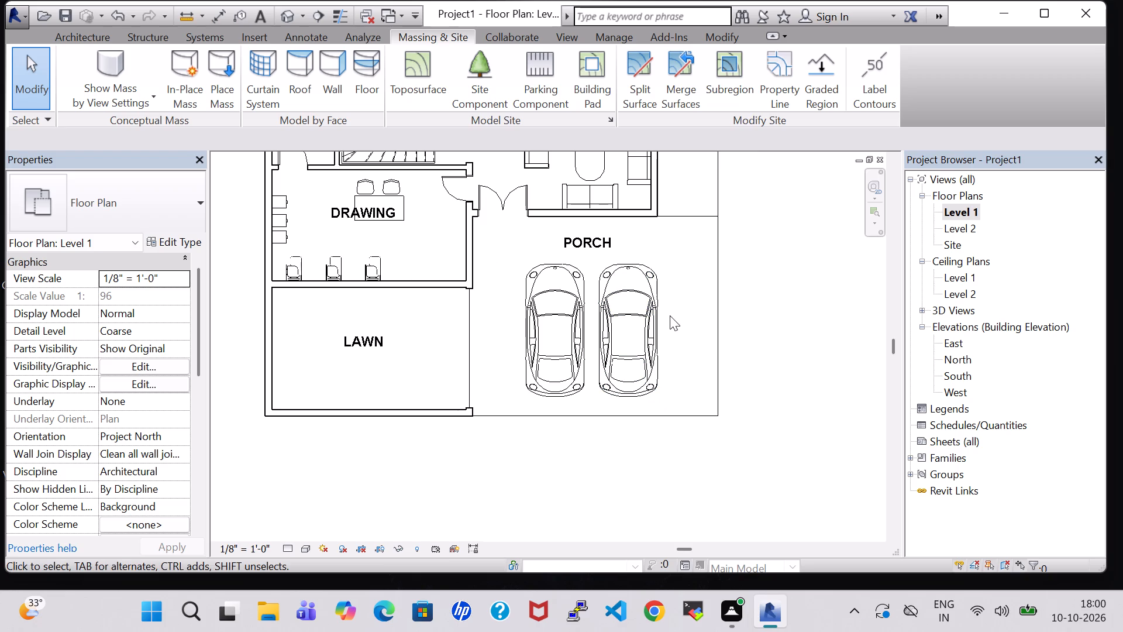
scroll(807, 346, "down", 2)
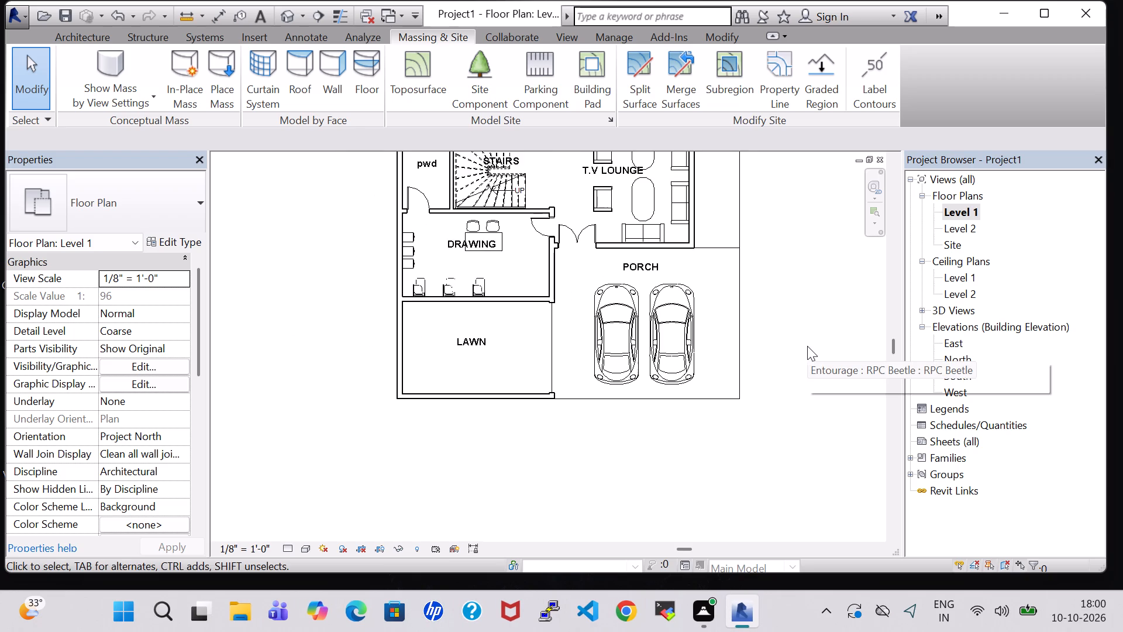
middle_click_drag(807, 346, 805, 359)
scroll(803, 363, "down", 1)
scroll(821, 304, "down", 2)
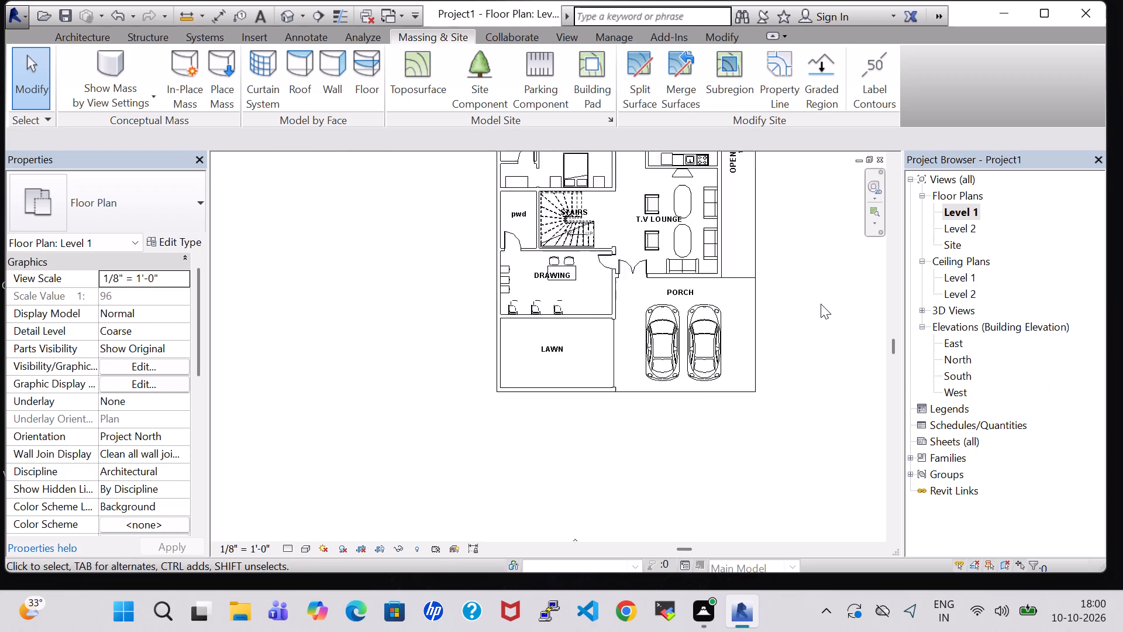
middle_click_drag(817, 290, 776, 351)
scroll(810, 304, "down", 1)
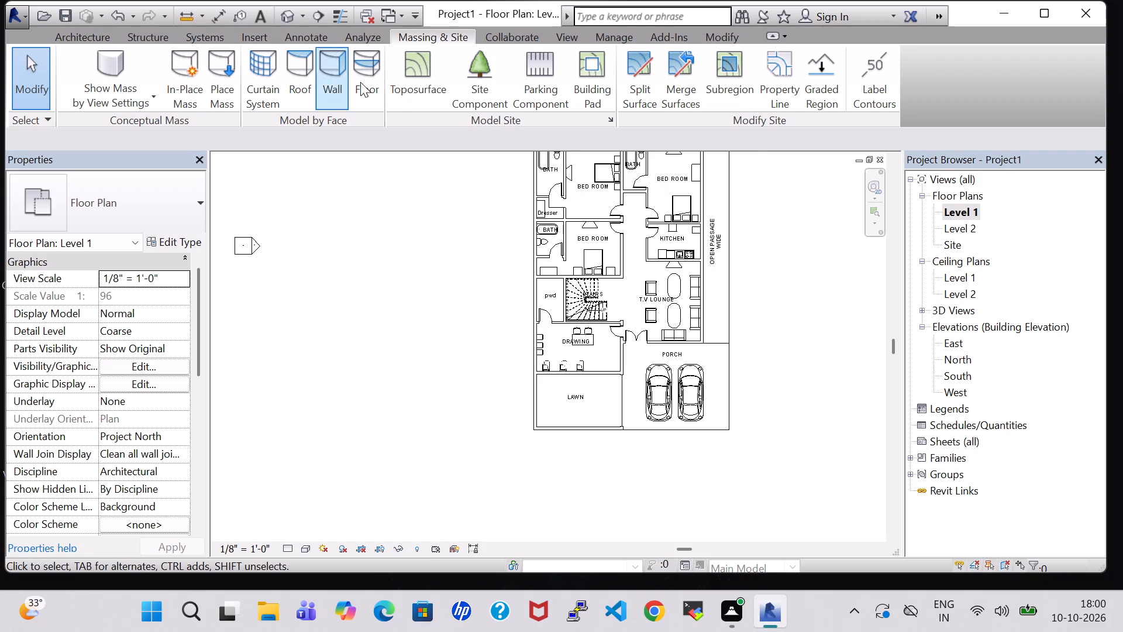
Load the Park Bench family from the Accessories folder of the US Imperial Site library as a component.
left_click(81, 35)
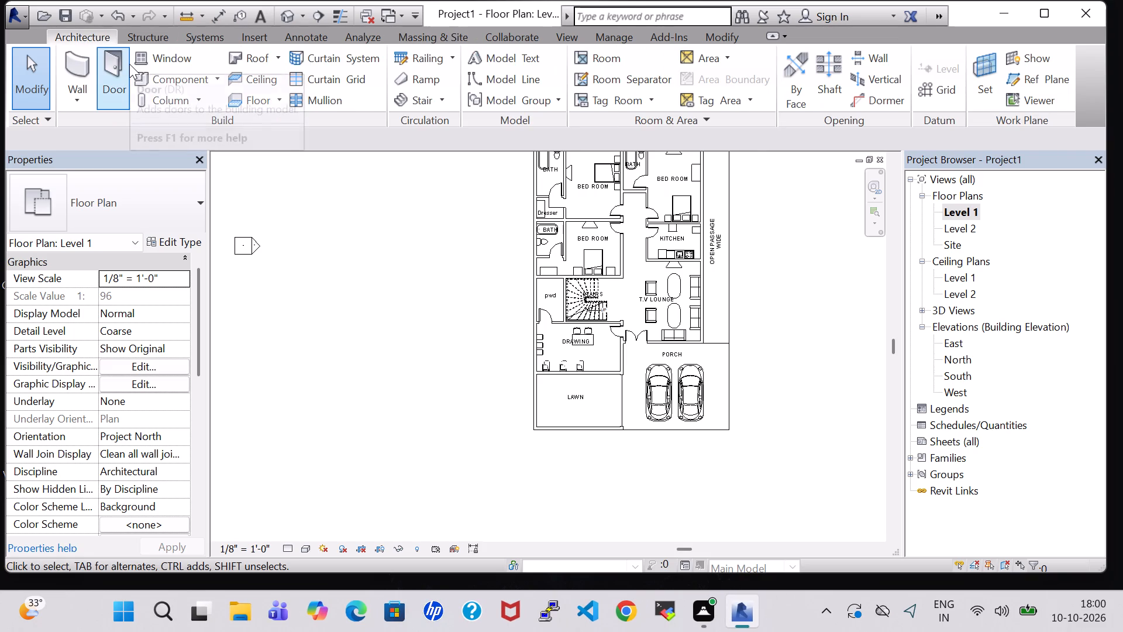
scroll(398, 276, "up", 1)
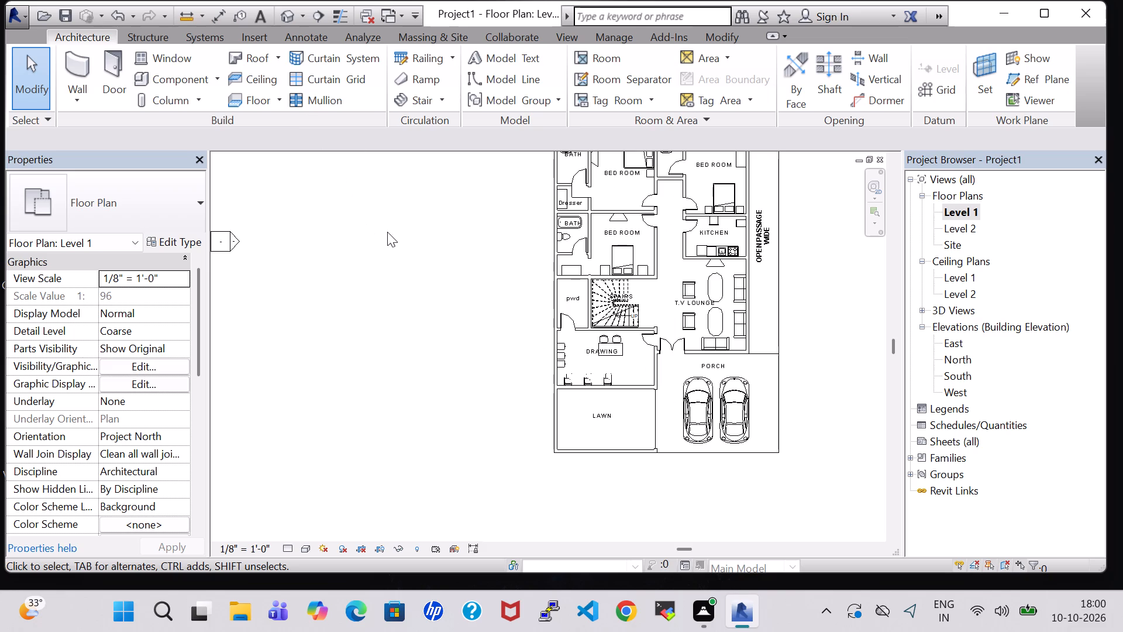
left_click(161, 85)
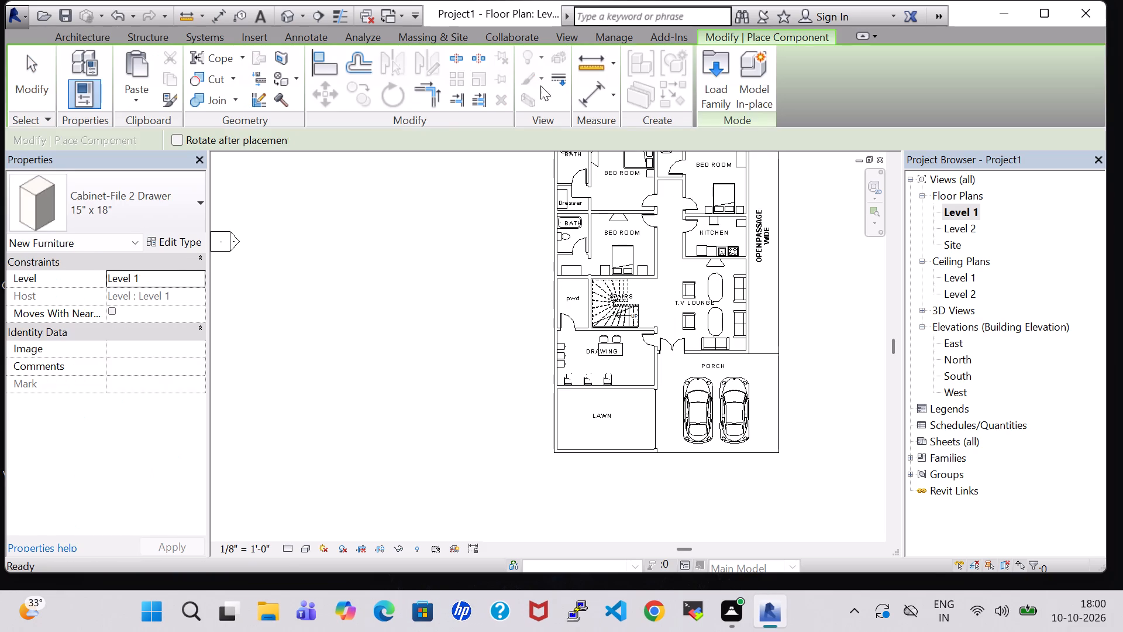
left_click(727, 80)
scroll(629, 260, "down", 2)
scroll(624, 264, "up", 1)
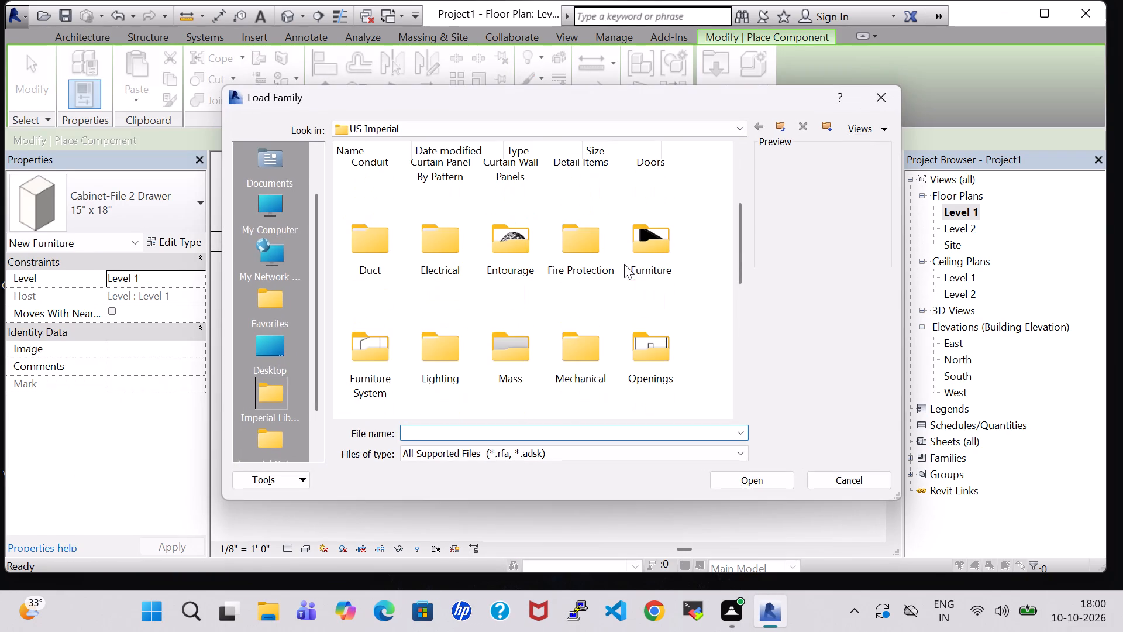
double_click(474, 232)
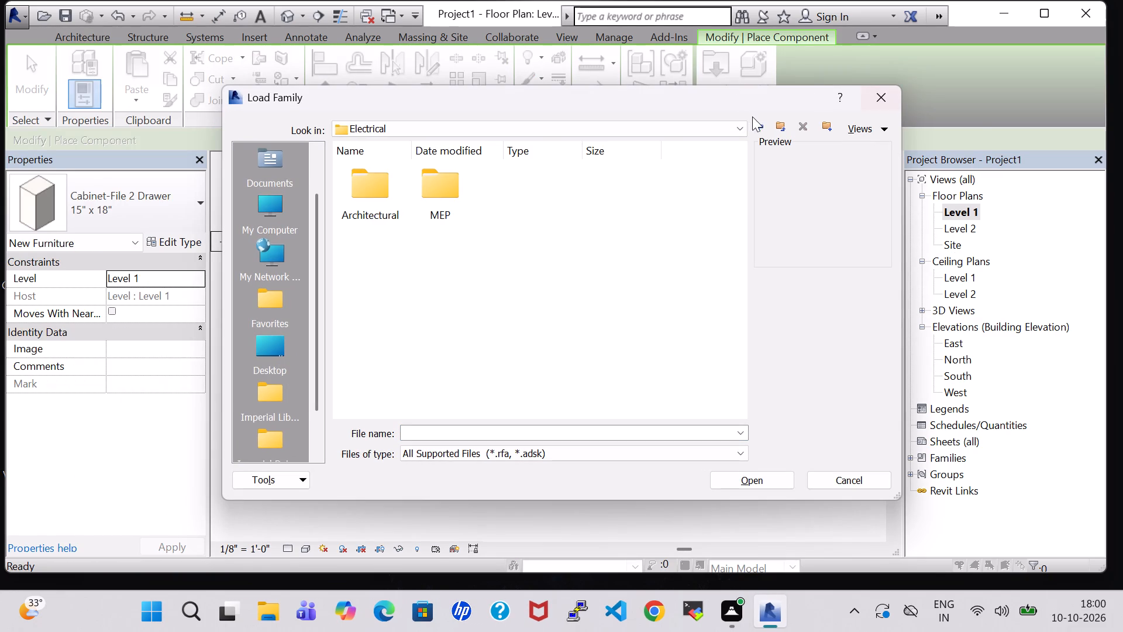
left_click(759, 124)
double_click(511, 408)
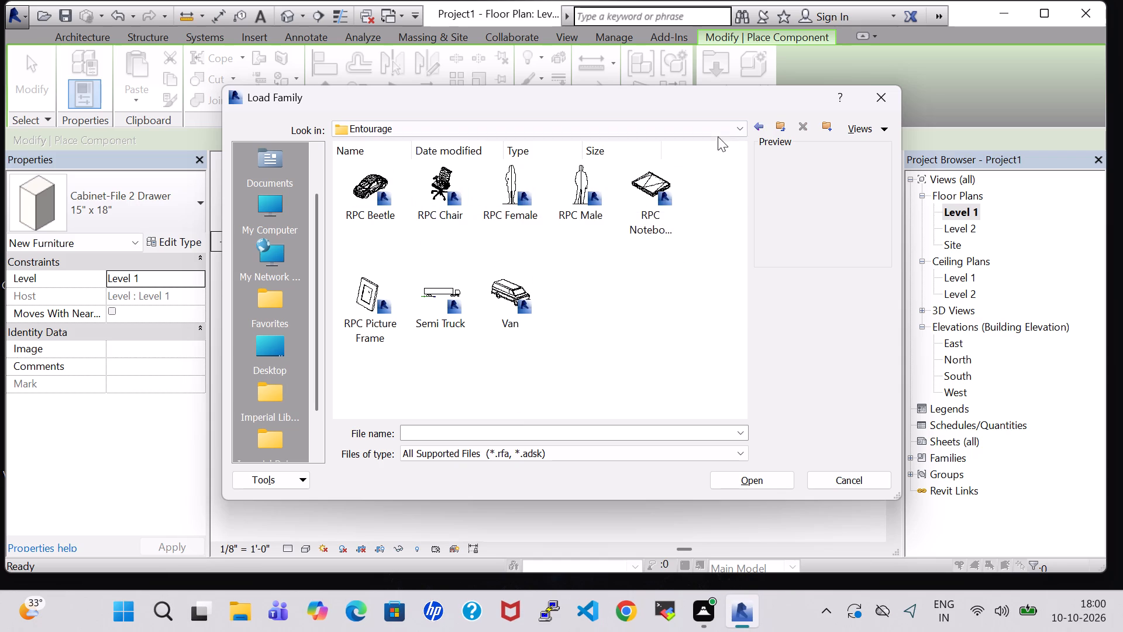
left_click(760, 123)
scroll(606, 228, "down", 3)
double_click(391, 254)
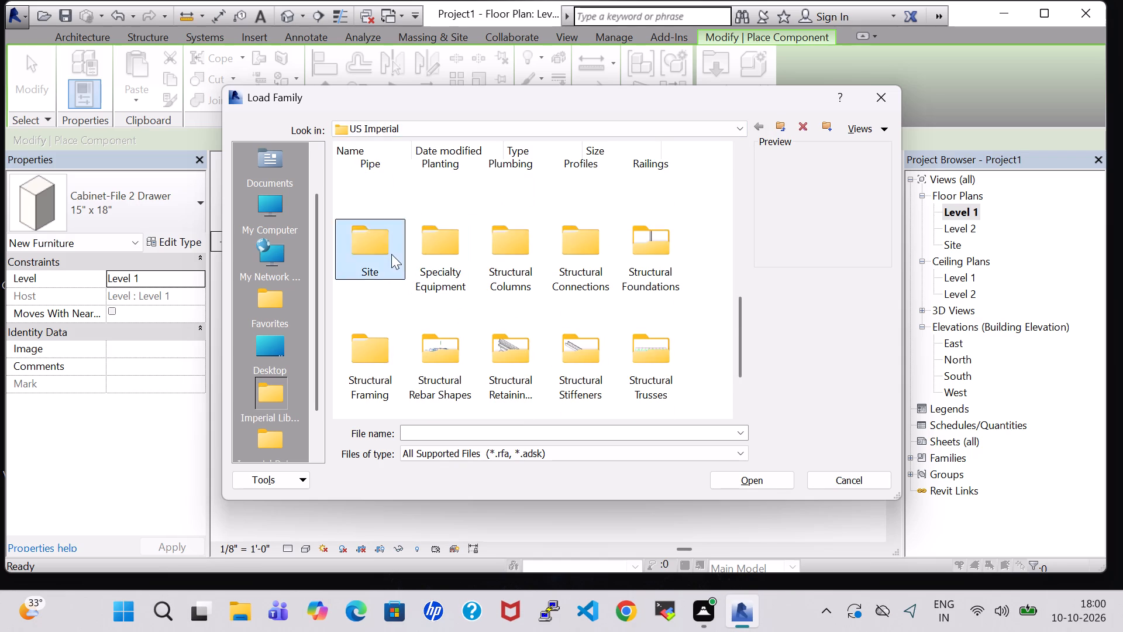
double_click(391, 200)
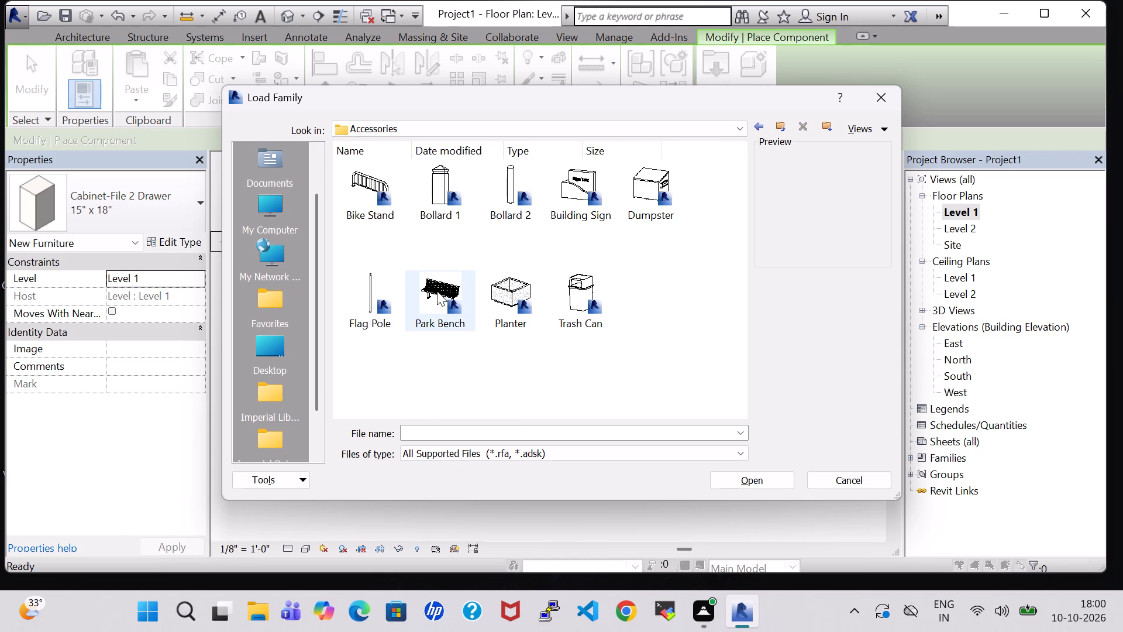
left_click(438, 291)
left_click(733, 479)
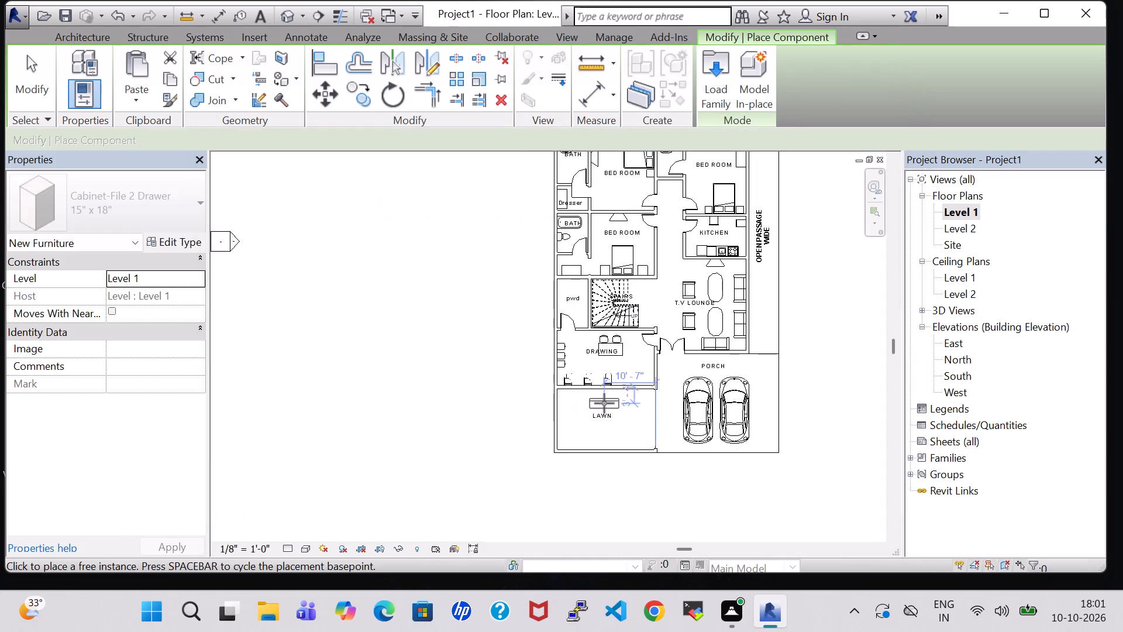
Place a rotated 72" Park Bench against the Lawn's outer side wall, about 7' 4" from the Drawing wall.
scroll(604, 403, "up", 4)
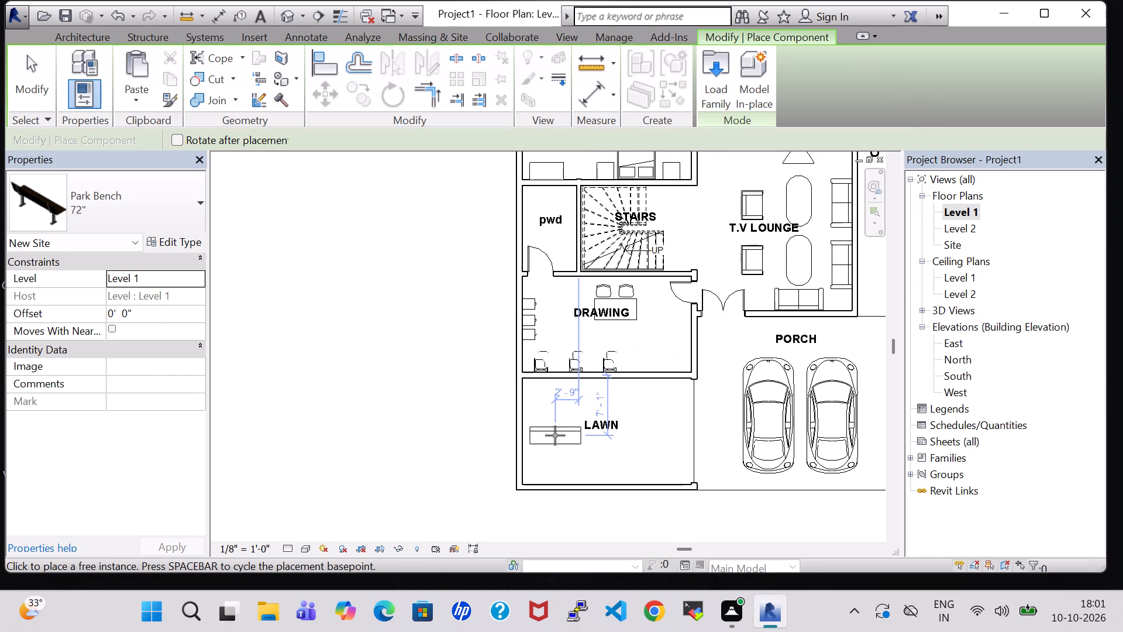
key("space")
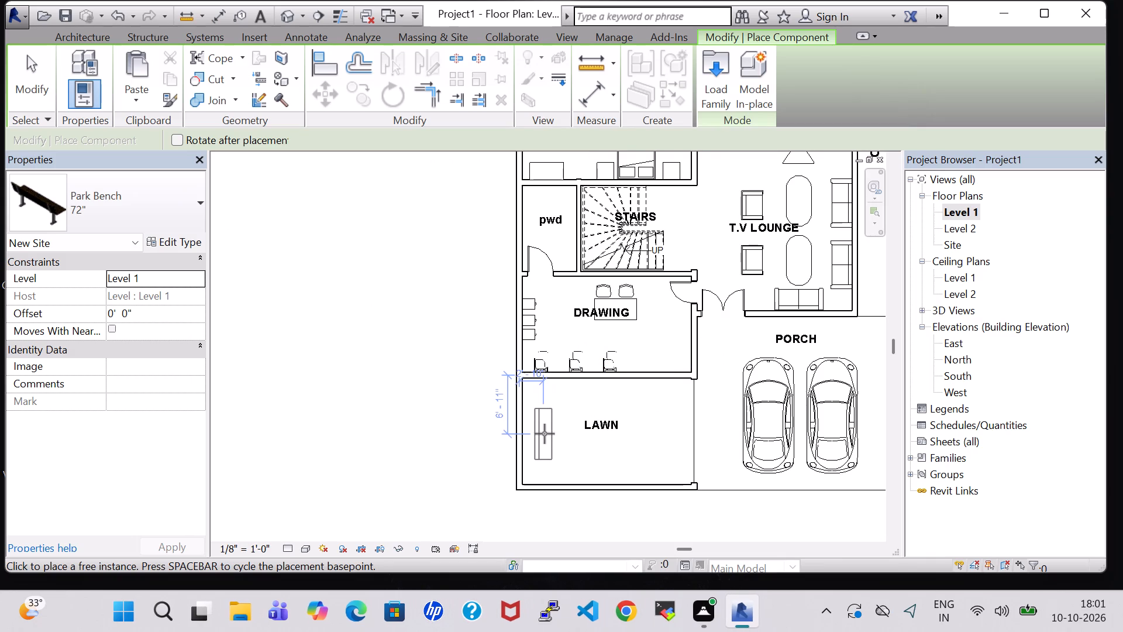
scroll(545, 442, "up", 3)
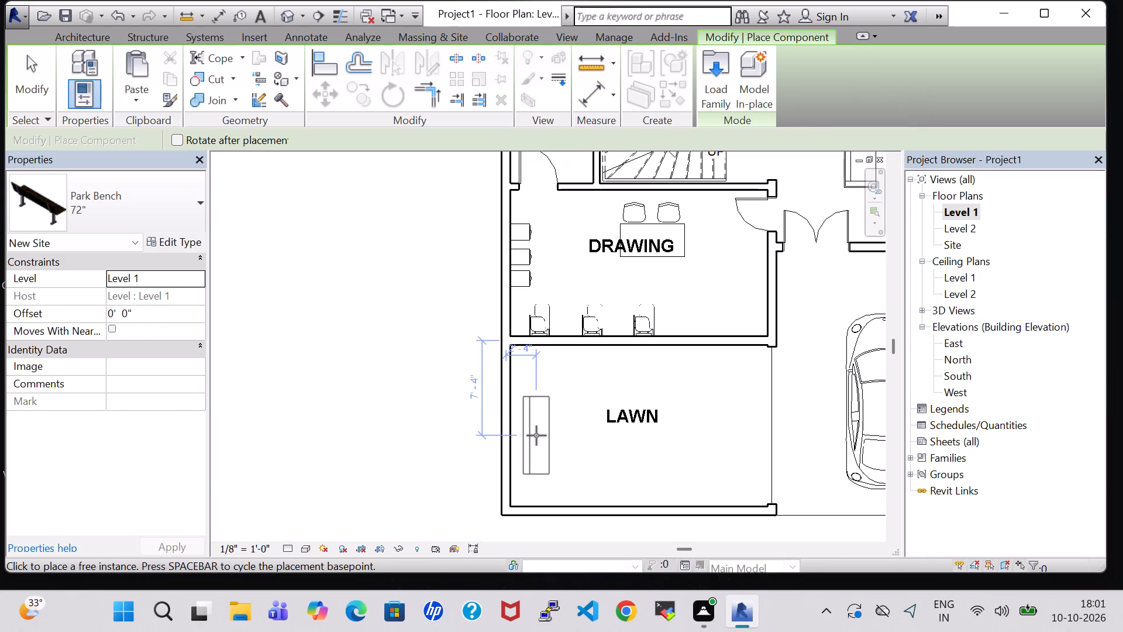
left_click(522, 435)
Place a second 72" Park Bench parallel to the Drawing wall inside the Lawn, about 12' 2" from the Lawn's Porch side.
key("space")
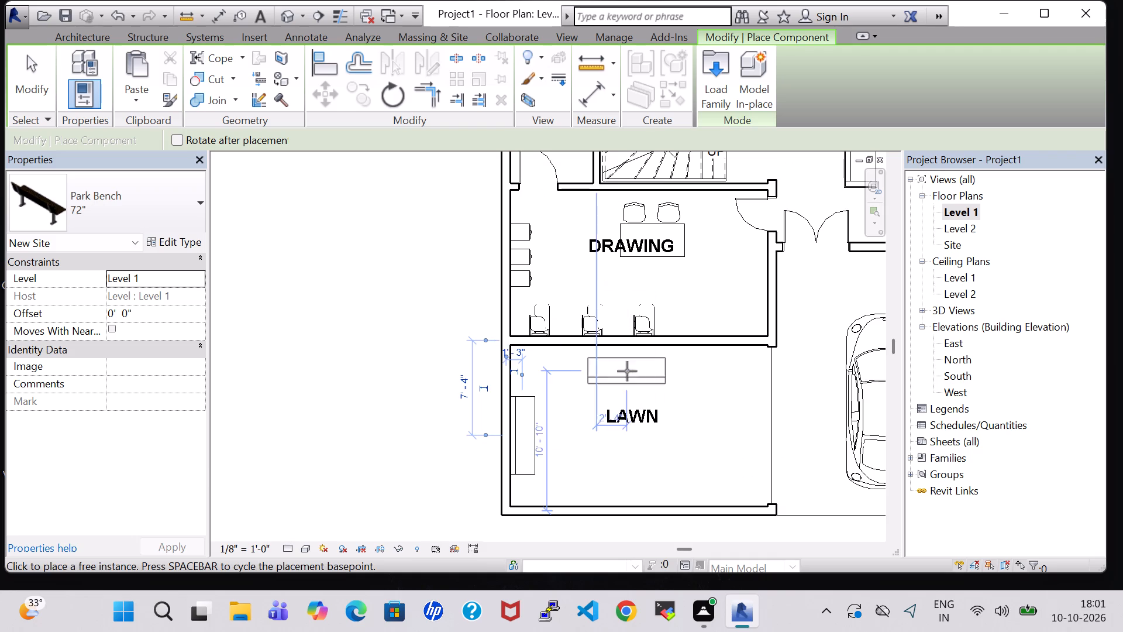
key("space")
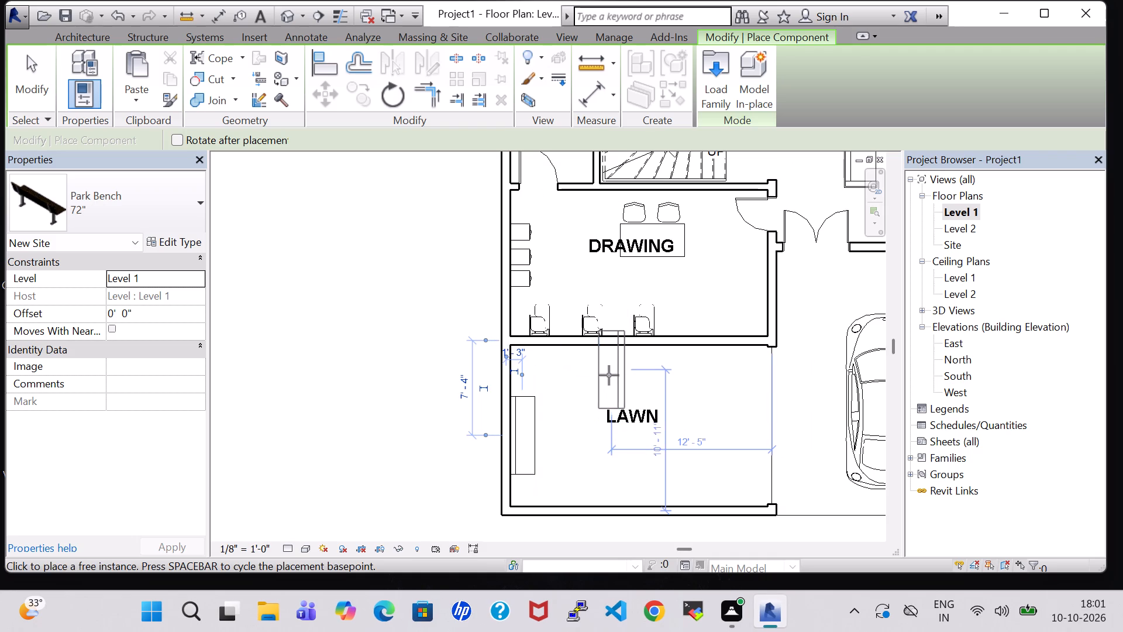
key("space")
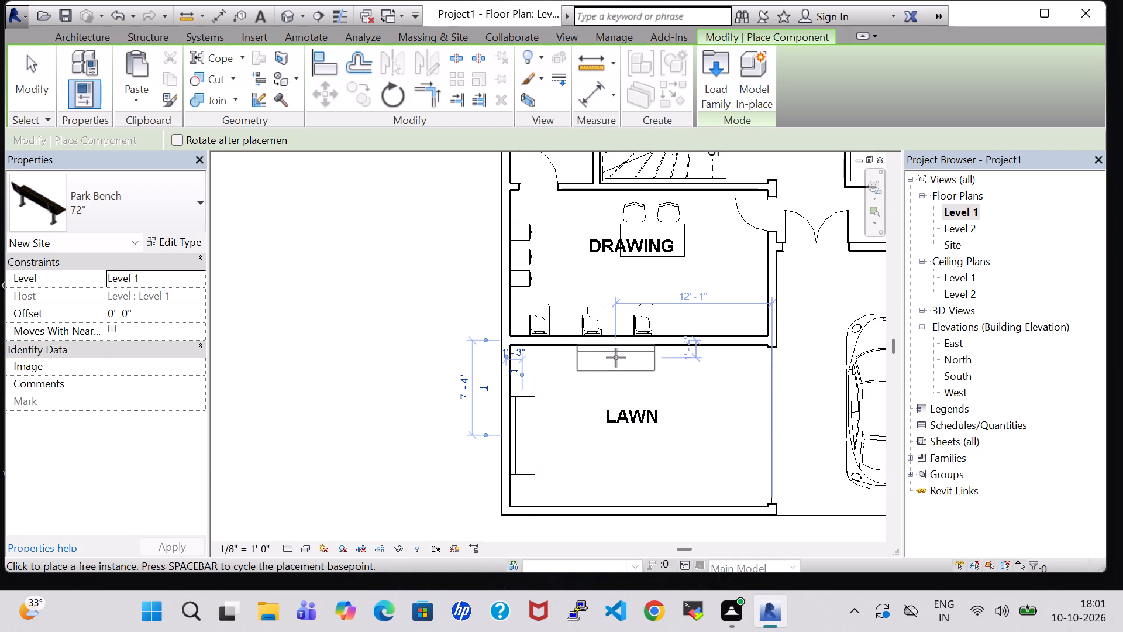
left_click(615, 360)
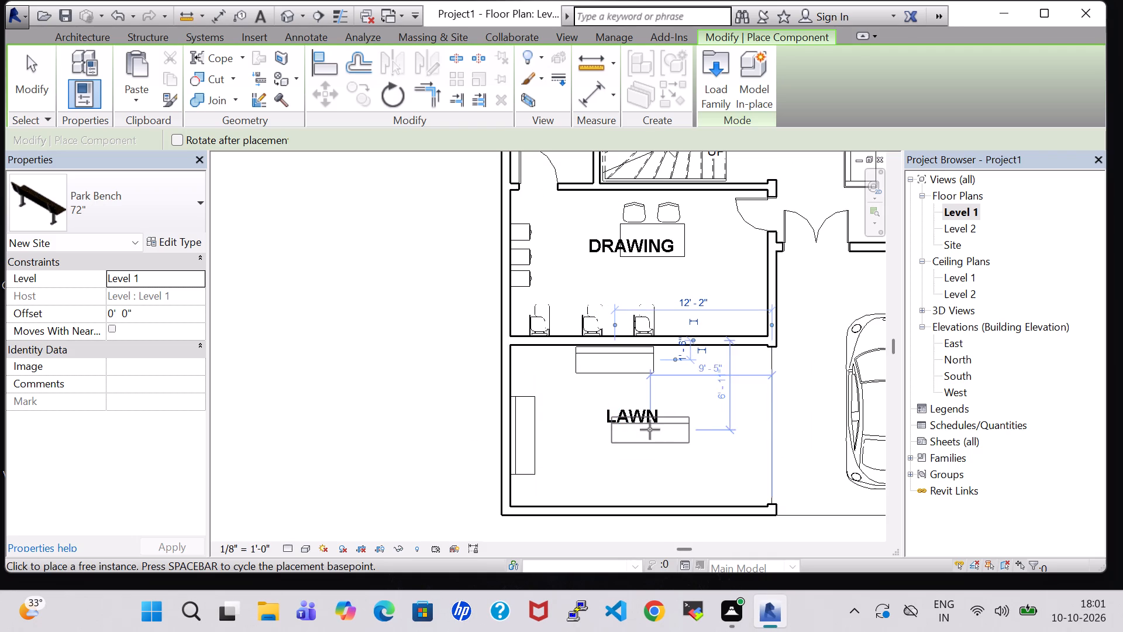
key("space")
key("space")
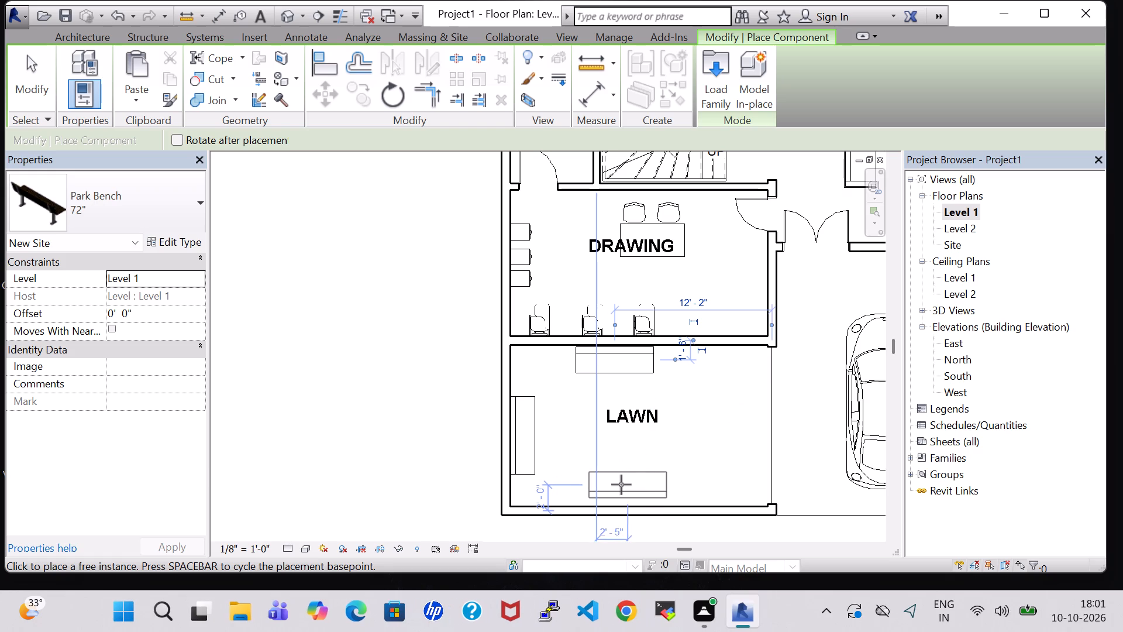
key("Escape")
key("Escape")
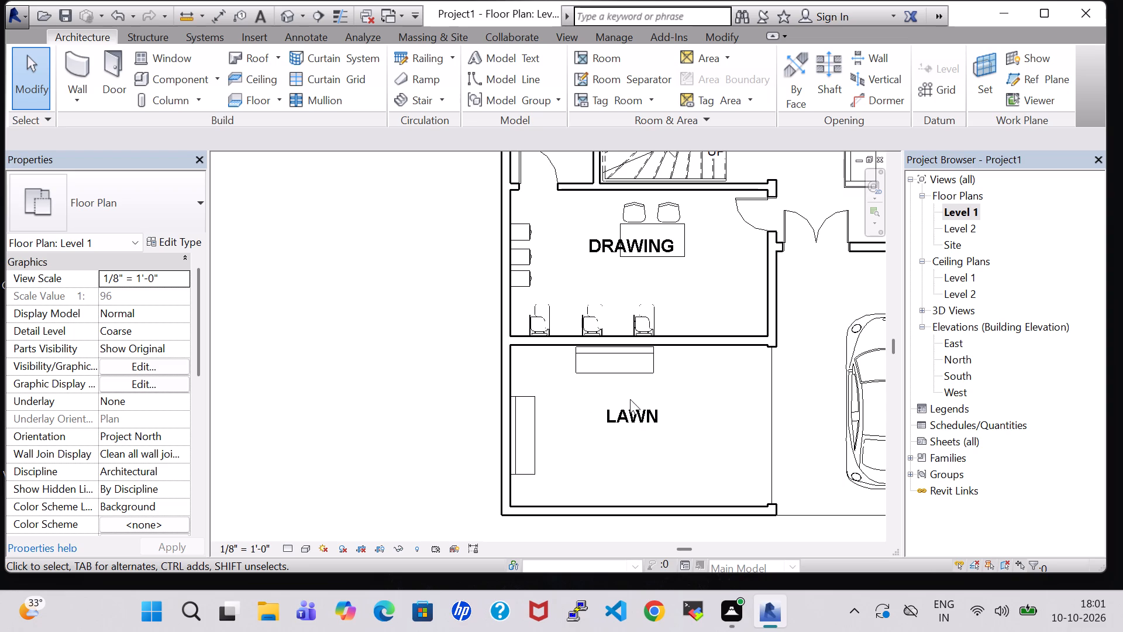
Check the two park benches in the Lawn in the 3D view and return to the Level 1 plan.
scroll(340, 344, "down", 2)
middle_click_drag(397, 341, 336, 358)
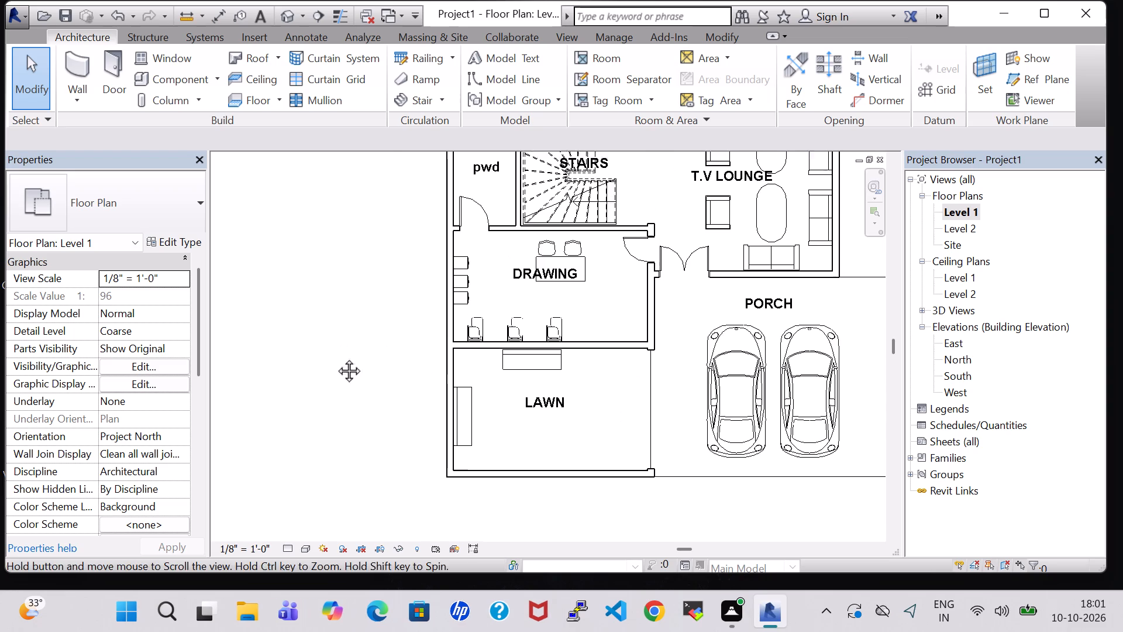
middle_click_drag(336, 358, 310, 362)
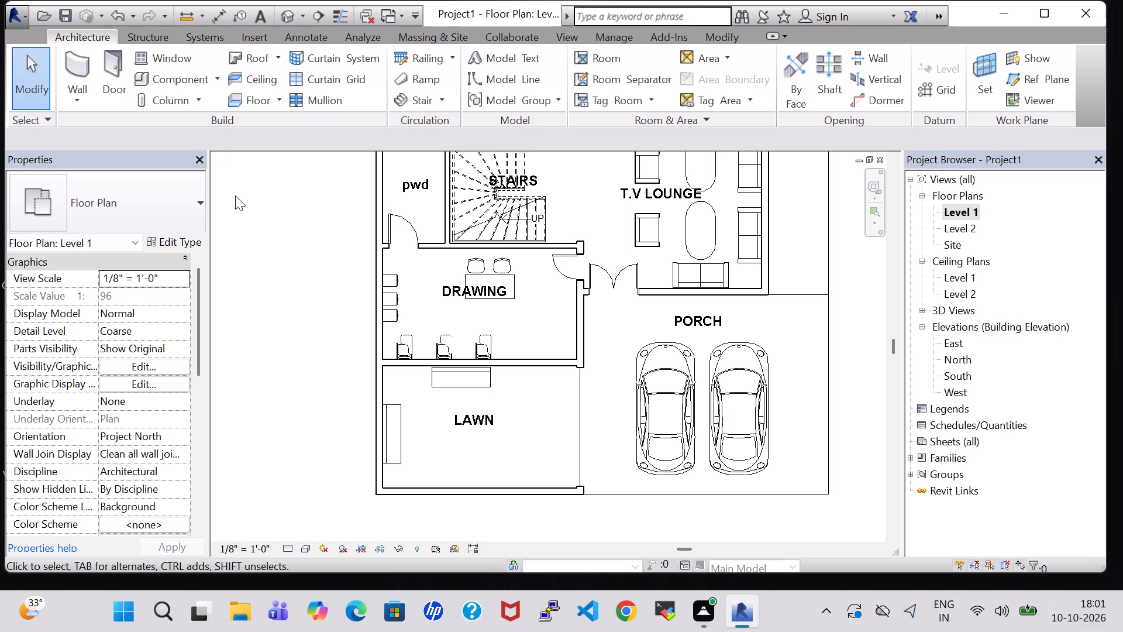
key("Escape")
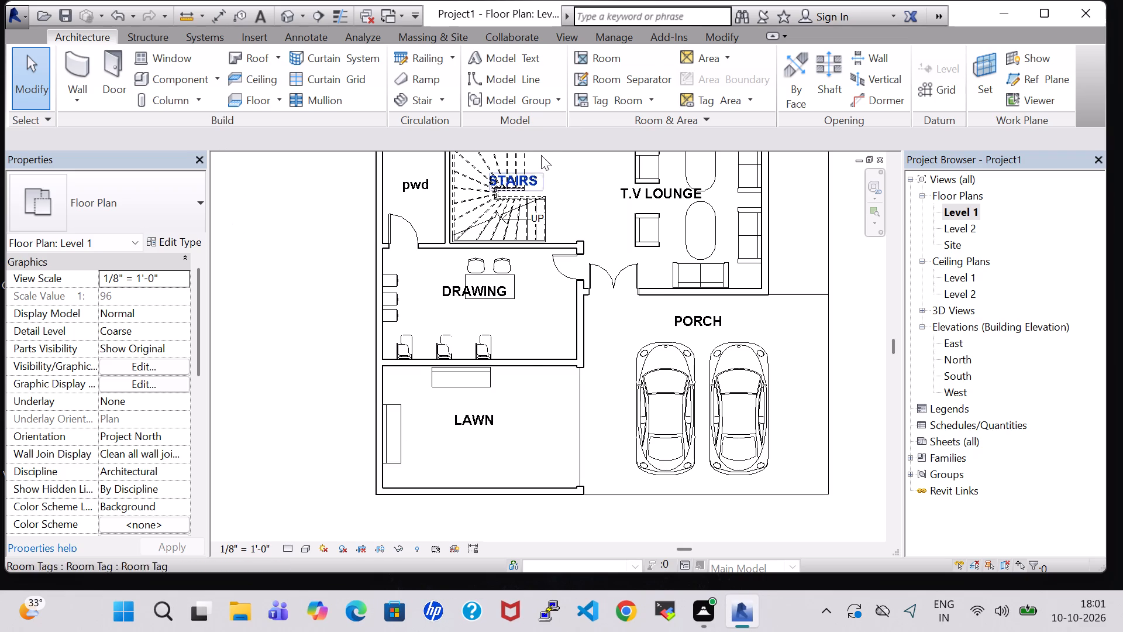
left_click(287, 14)
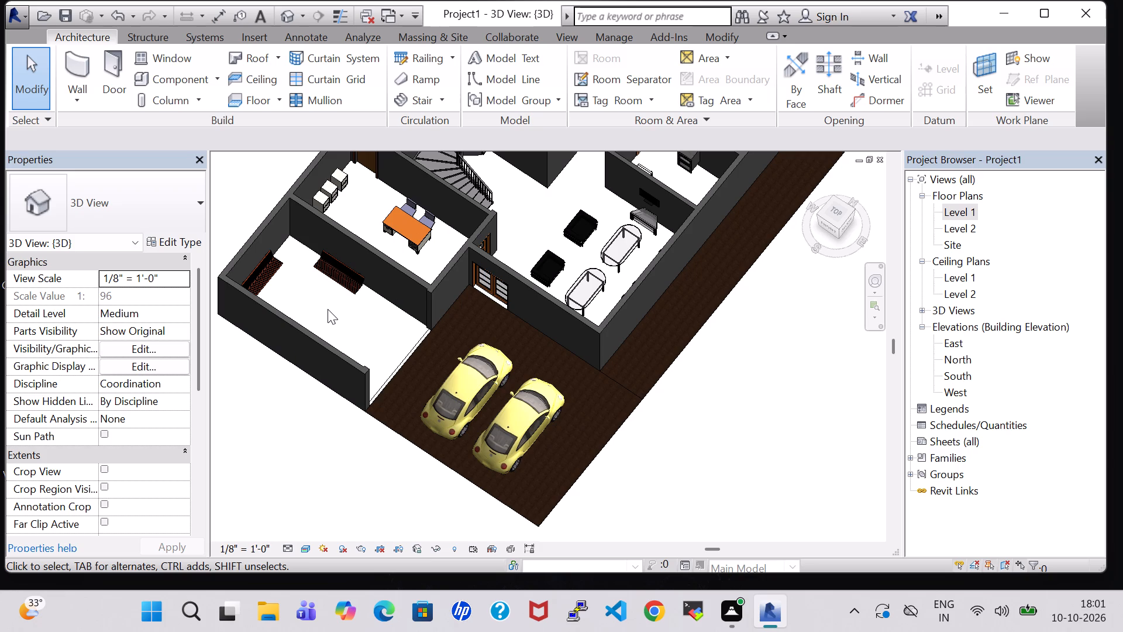
double_click(955, 212)
Load the RPC Tree - Conifer.0001 family from the Planting folder of the US Imperial library as a component.
left_click(156, 82)
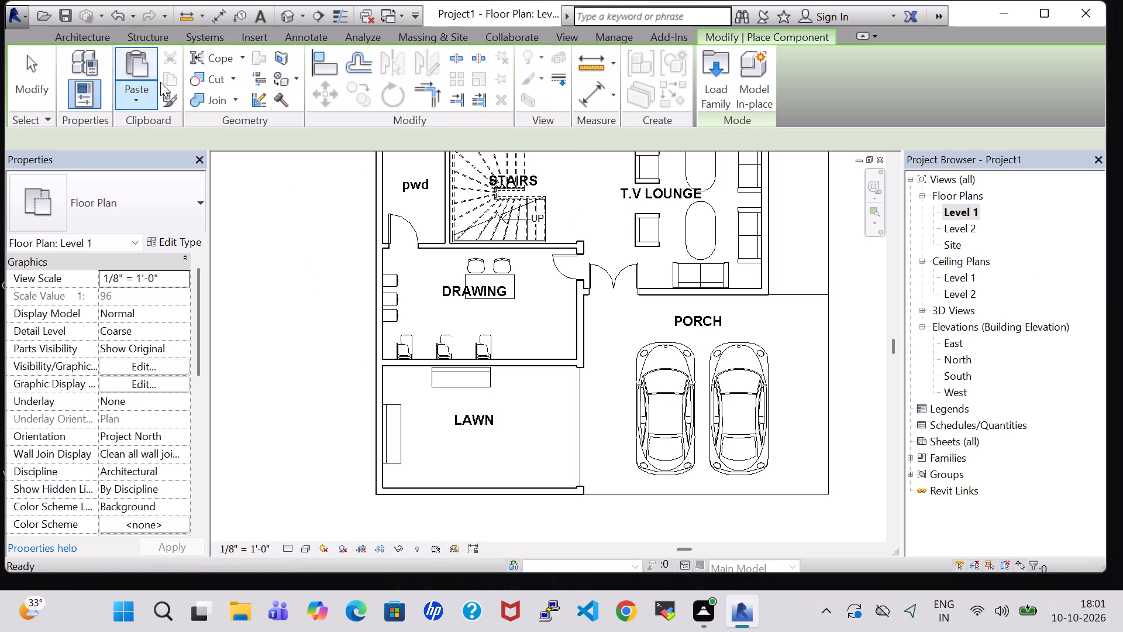
left_click(728, 85)
scroll(508, 281, "down", 2)
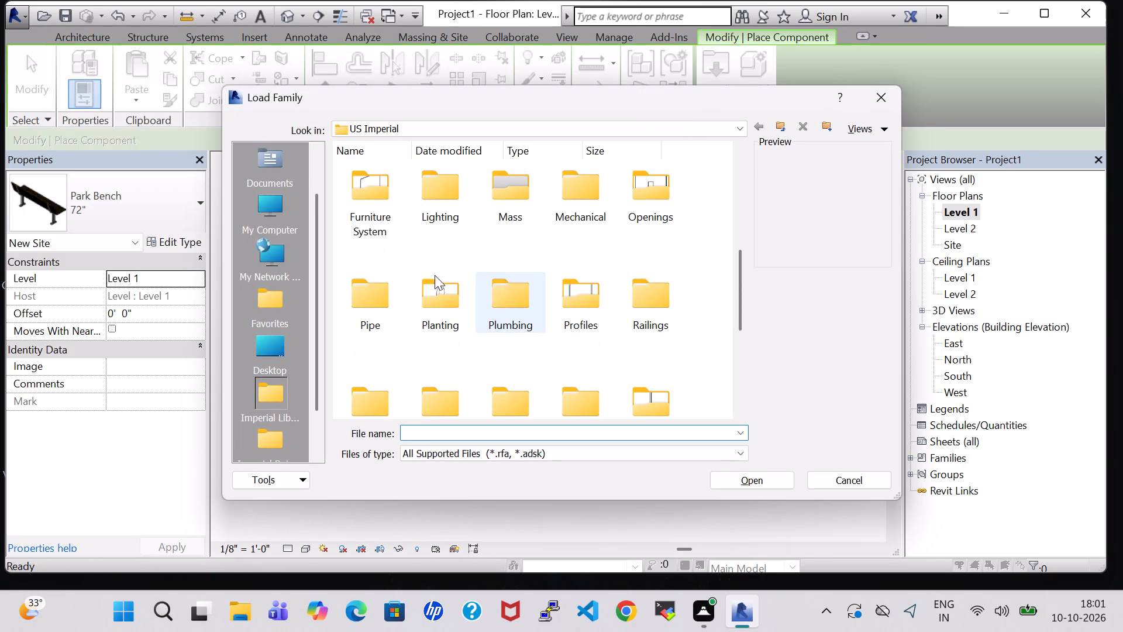
scroll(392, 272, "down", 1)
double_click(364, 224)
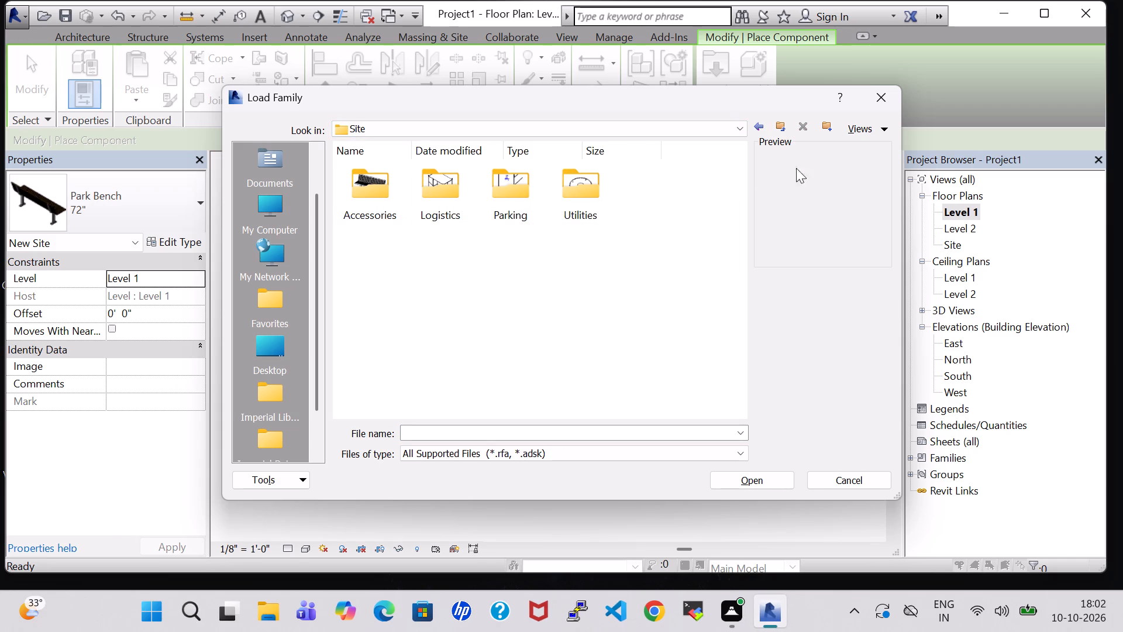
left_click(753, 130)
scroll(469, 315, "up", 1)
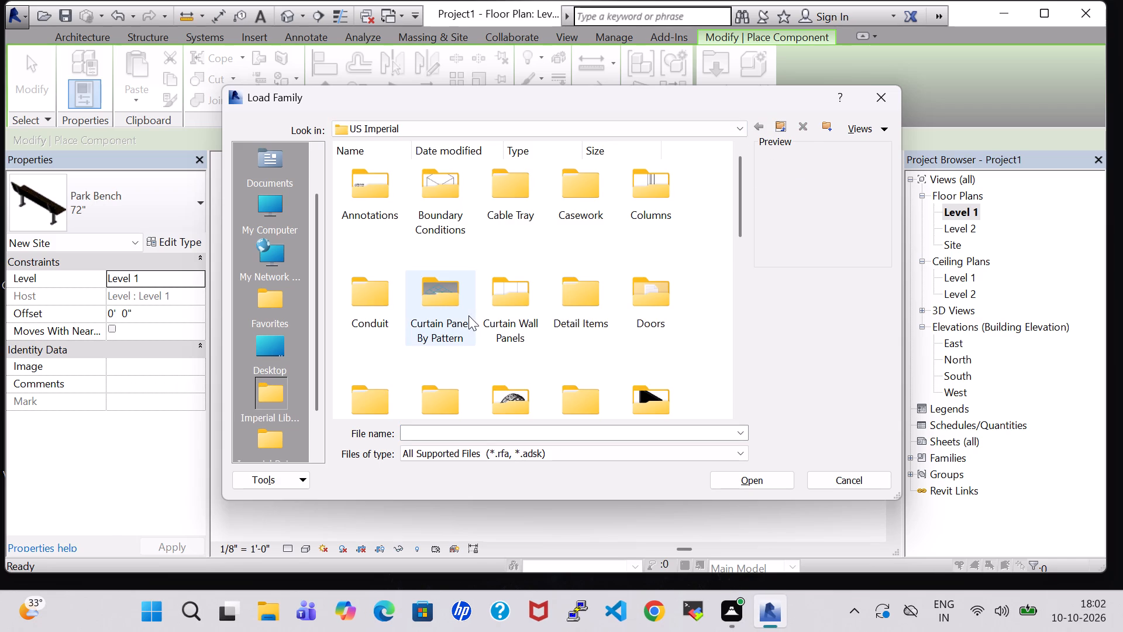
scroll(616, 336, "down", 2)
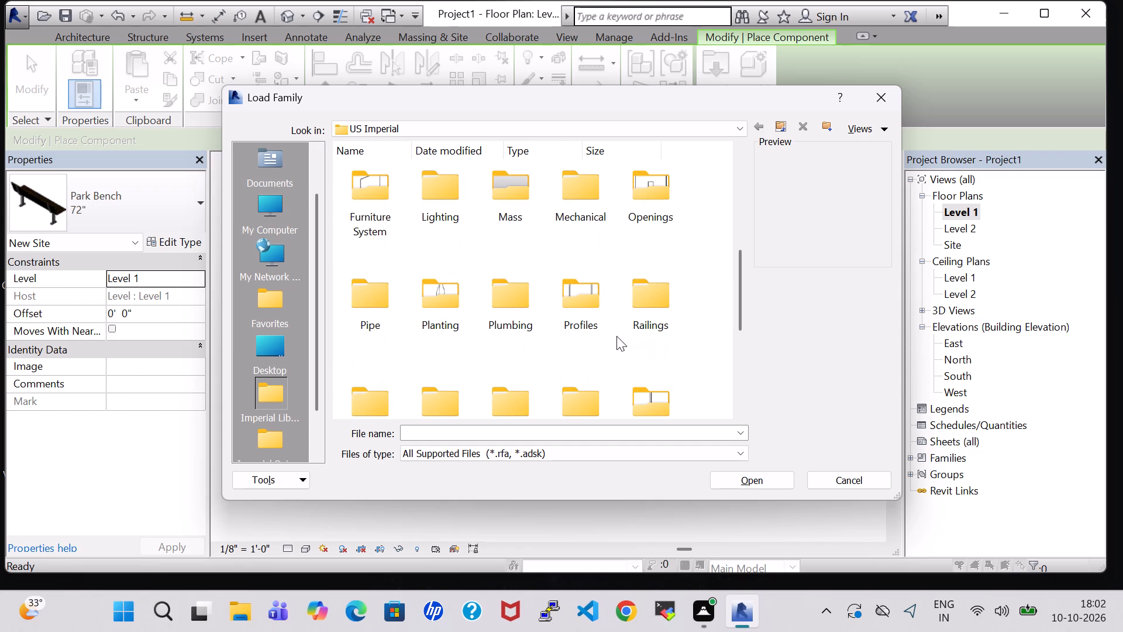
double_click(442, 297)
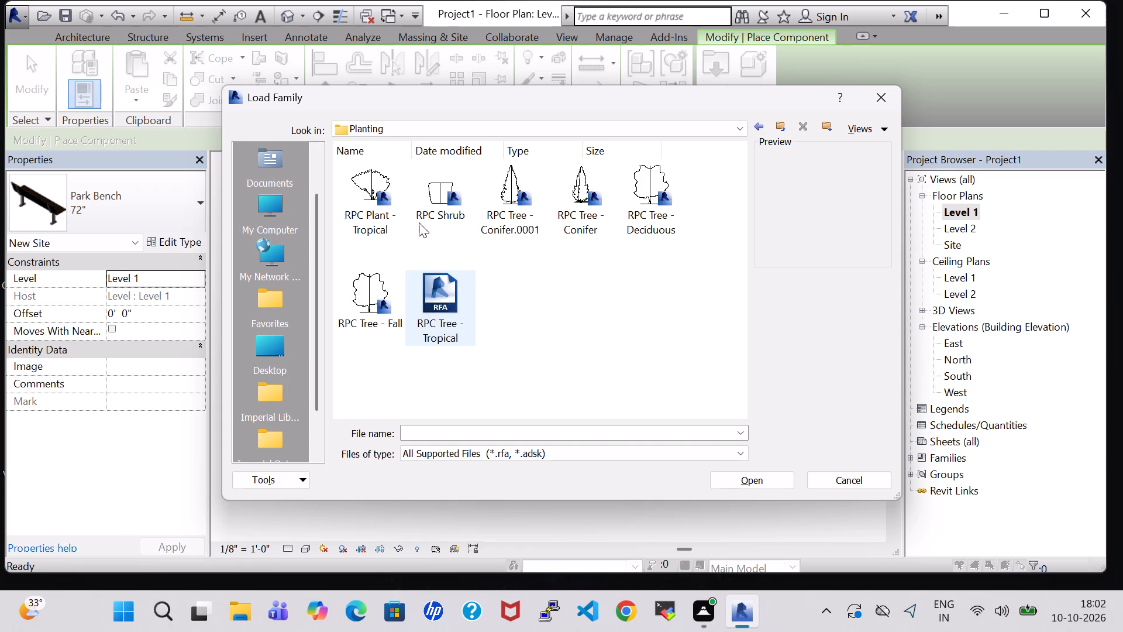
left_click(522, 192)
left_click(754, 485)
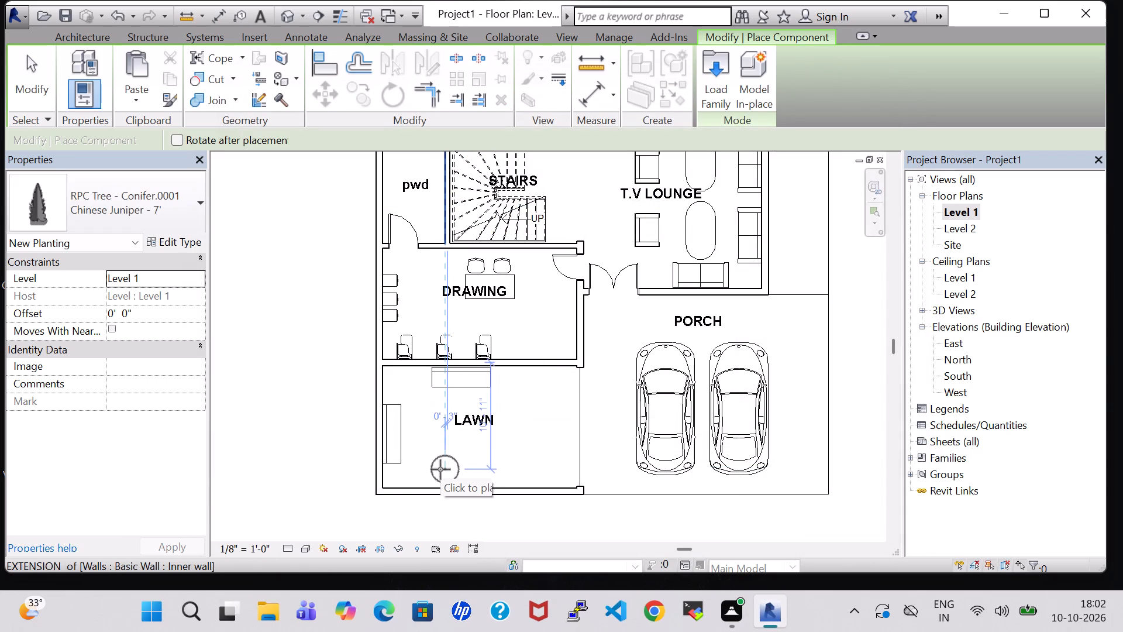
Place two Chinese Juniper - 7' trees along the Lawn's front wall, about 13' 10" and 7' 3" from its Porch side.
left_click(440, 474)
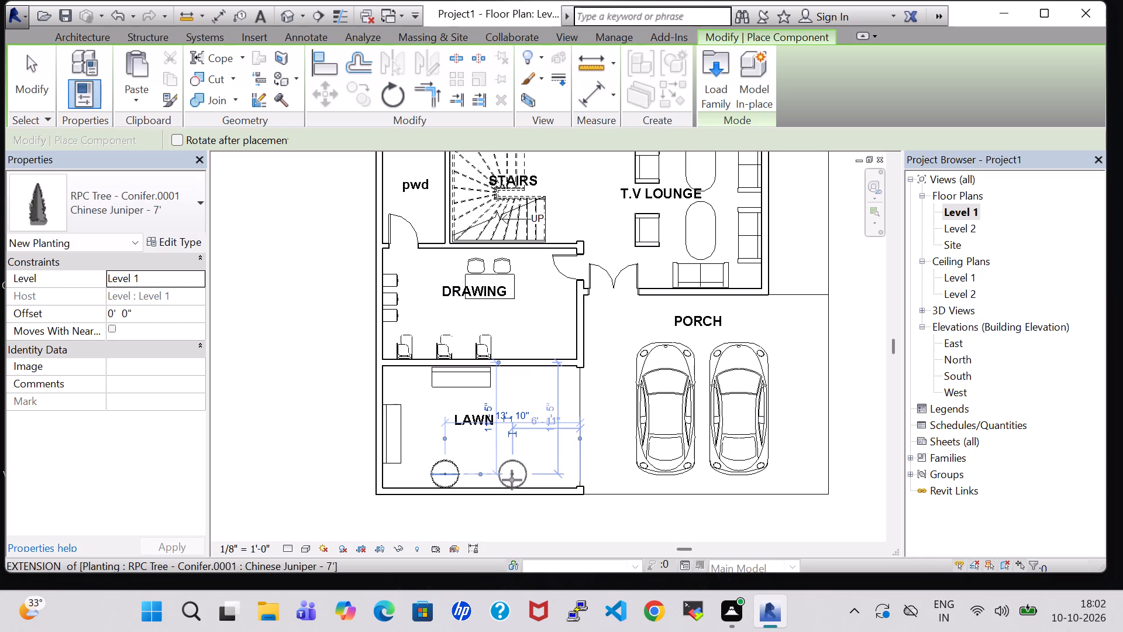
left_click(509, 479)
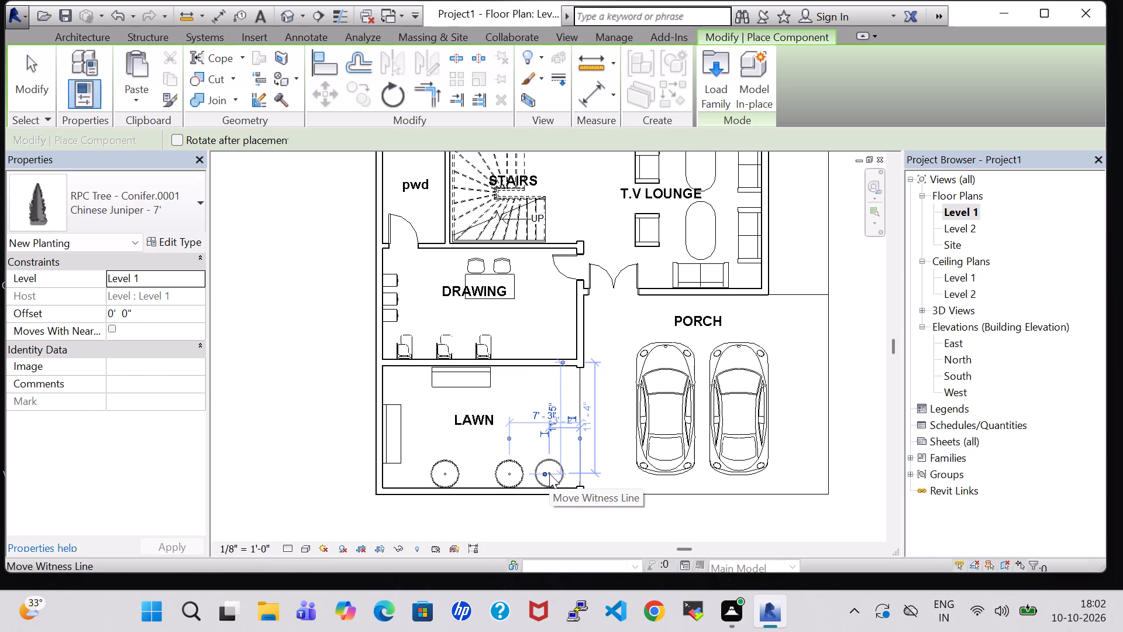
left_click(547, 474)
key("Escape")
key("Escape")
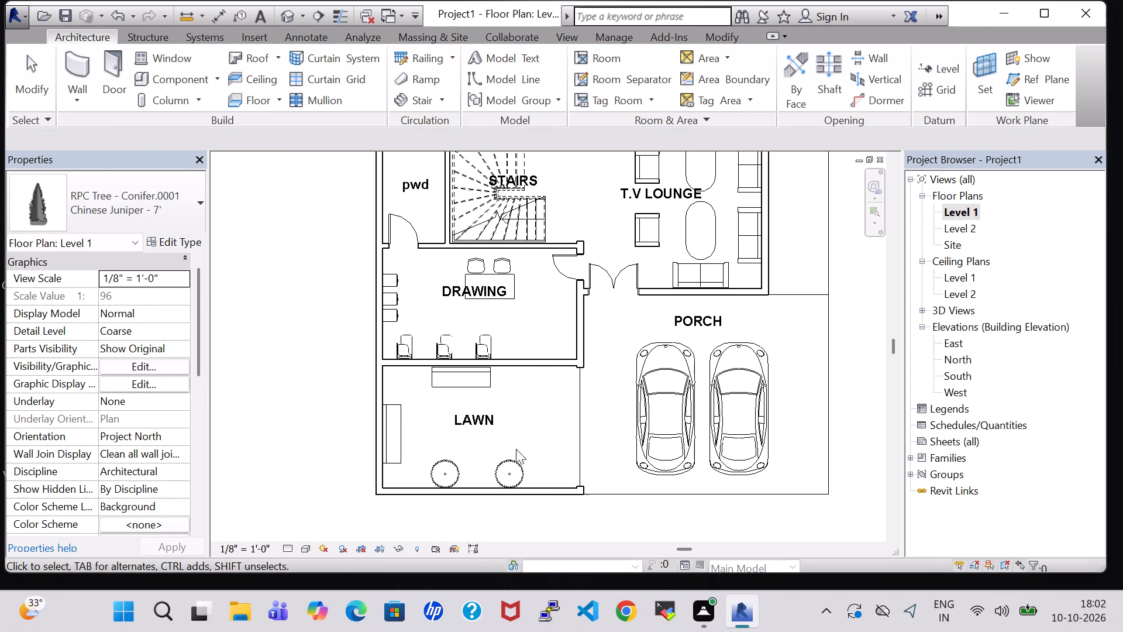
Nudge the second juniper along the front wall toward the first, to about 9' 7" from the Lawn's Porch side.
left_click(511, 473)
key("Left")
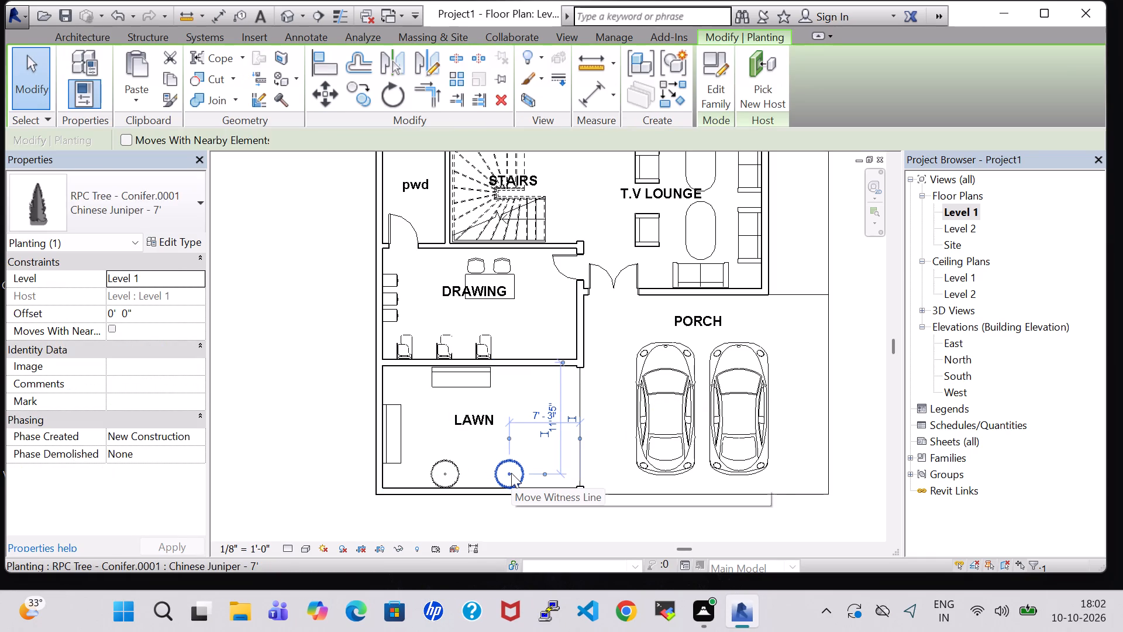
key("Left")
key("Left")
key("Left")
key("Left")
key("Left")
key("Left")
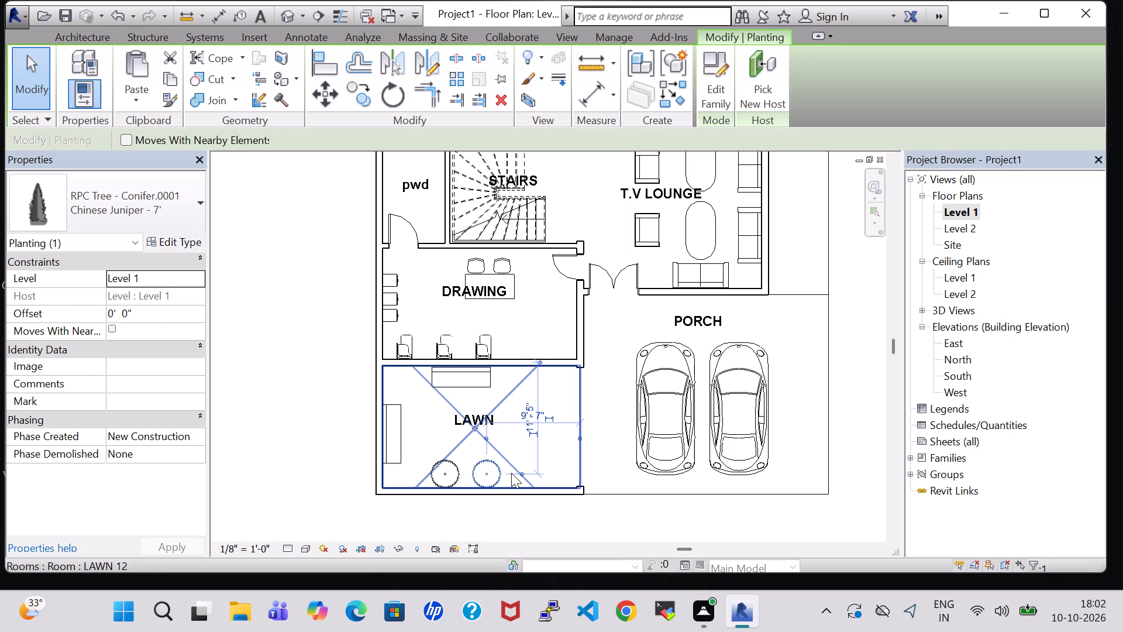
left_click(325, 431)
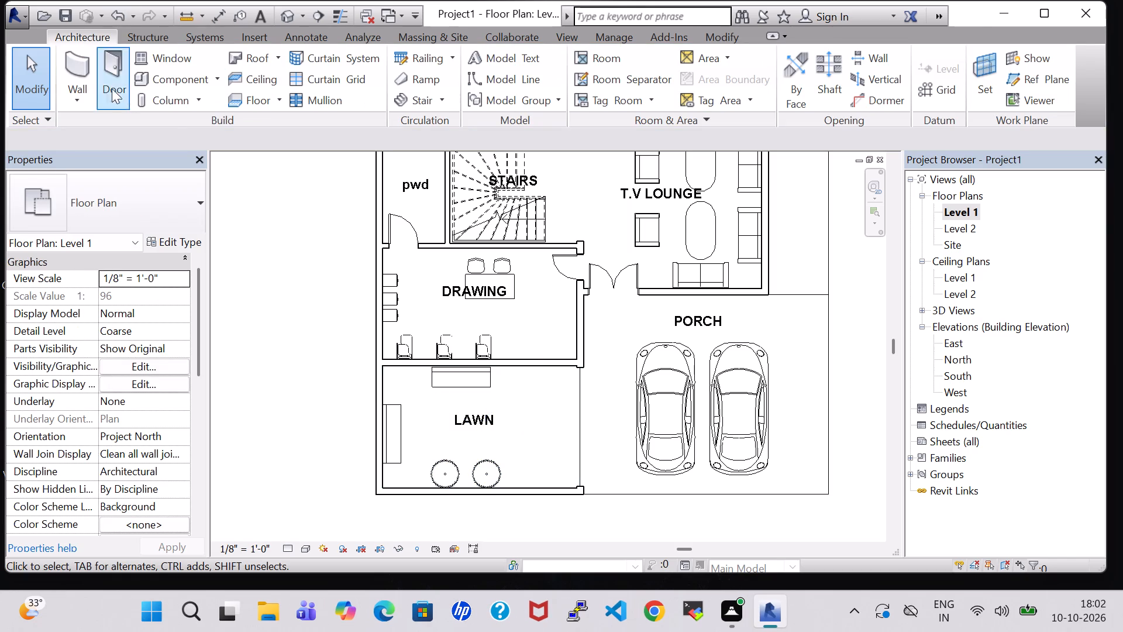
Place a third Chinese Juniper - 7' in line with the other two, between them and the Lawn's Porch side.
left_click(170, 78)
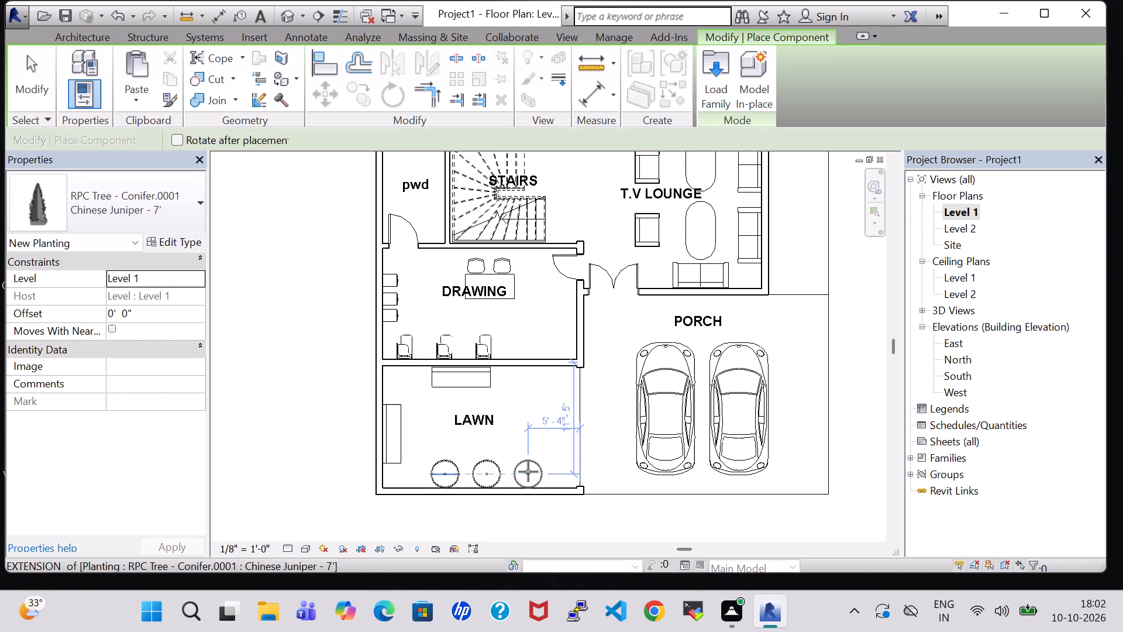
left_click(531, 472)
key("Escape")
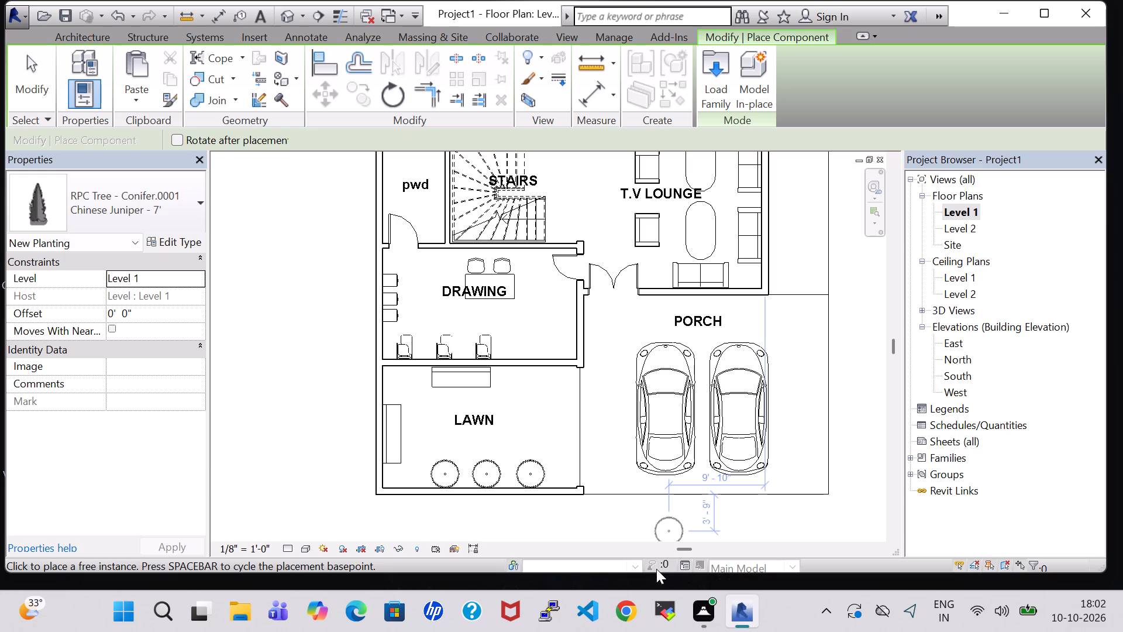
Examine the Lawn's trees and benches in the 3D view, and look over the whole Level 1 floor plan.
left_click(285, 14)
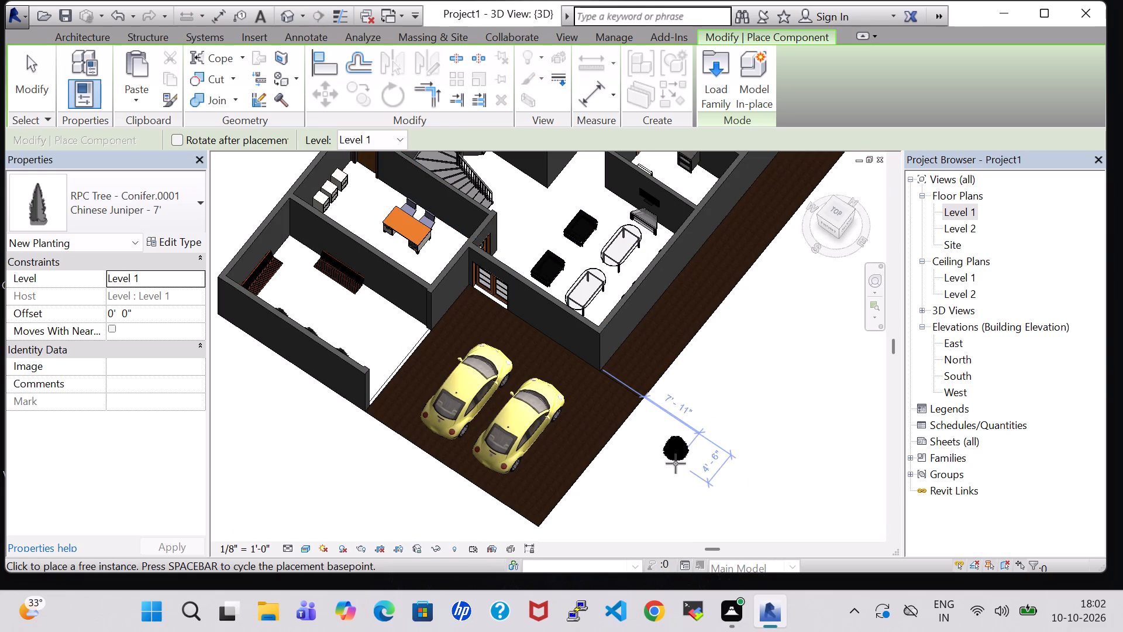
key("Escape")
key("Escape")
middle_click_drag(676, 463, 539, 432, "shift")
middle_click_drag(485, 369, 598, 348)
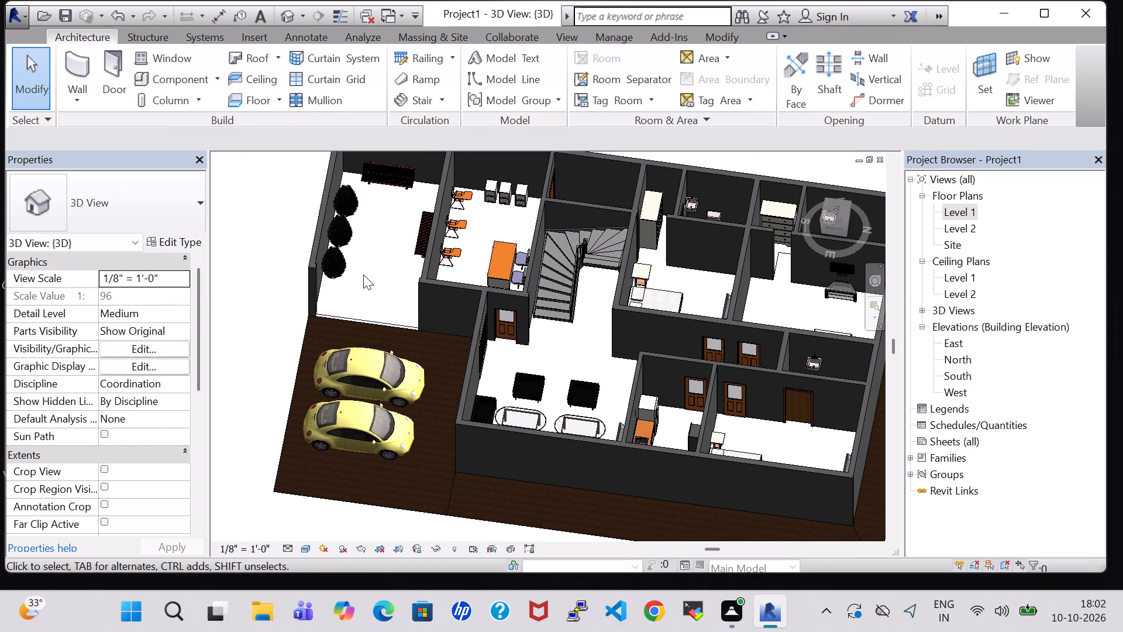
double_click(967, 212)
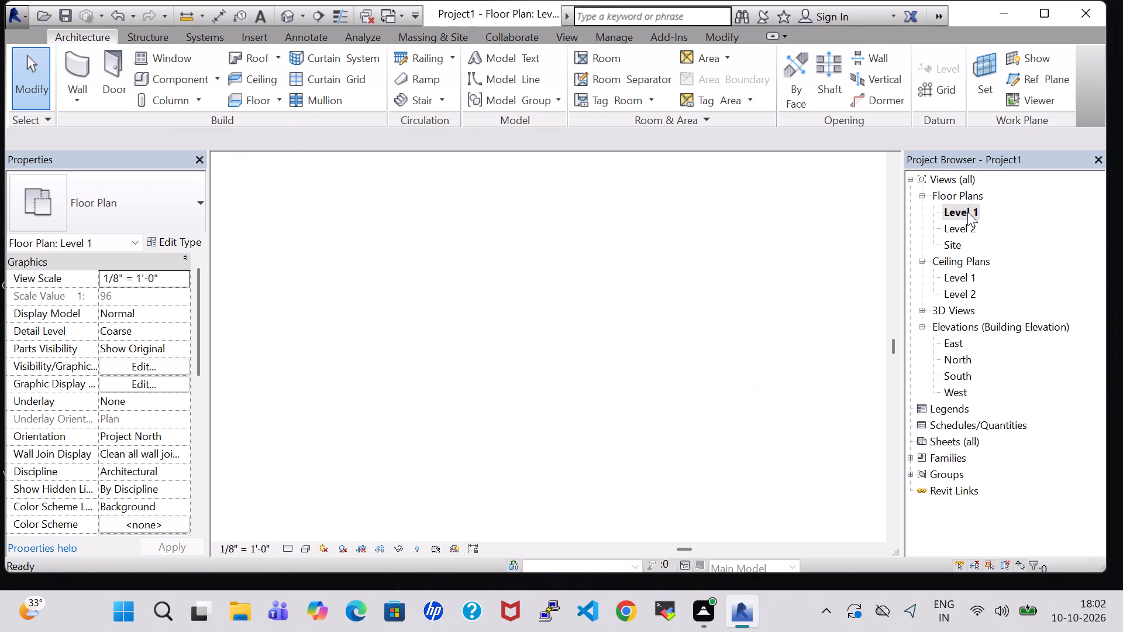
scroll(635, 342, "down", 1)
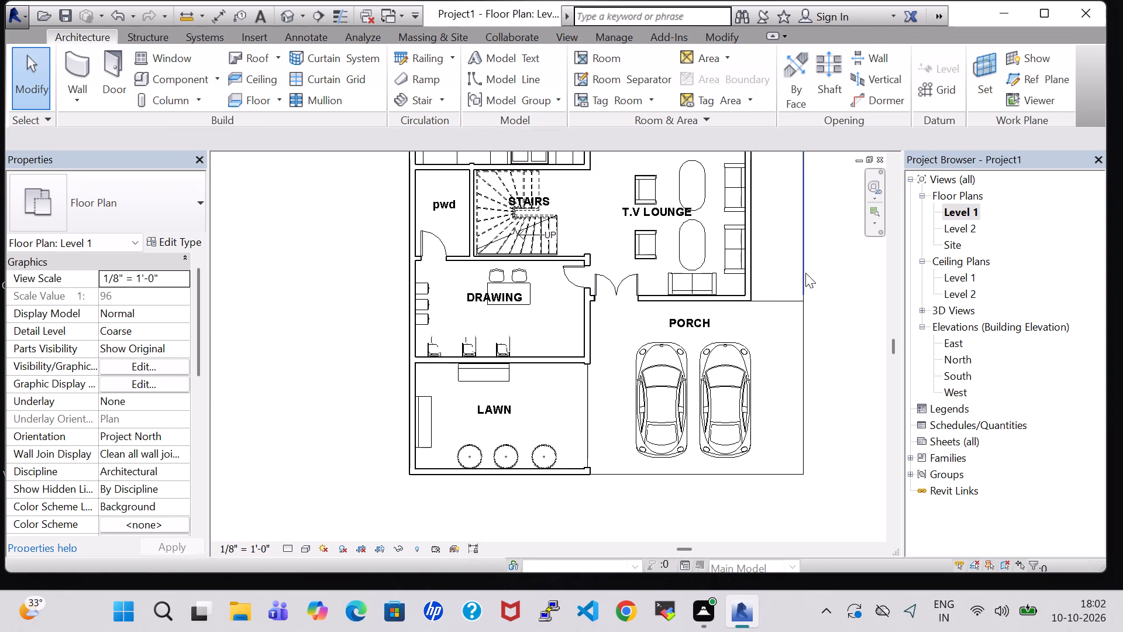
middle_click_drag(825, 267, 780, 379)
scroll(780, 373, "down", 1)
middle_click_drag(810, 310, 782, 313)
scroll(782, 313, "down", 2)
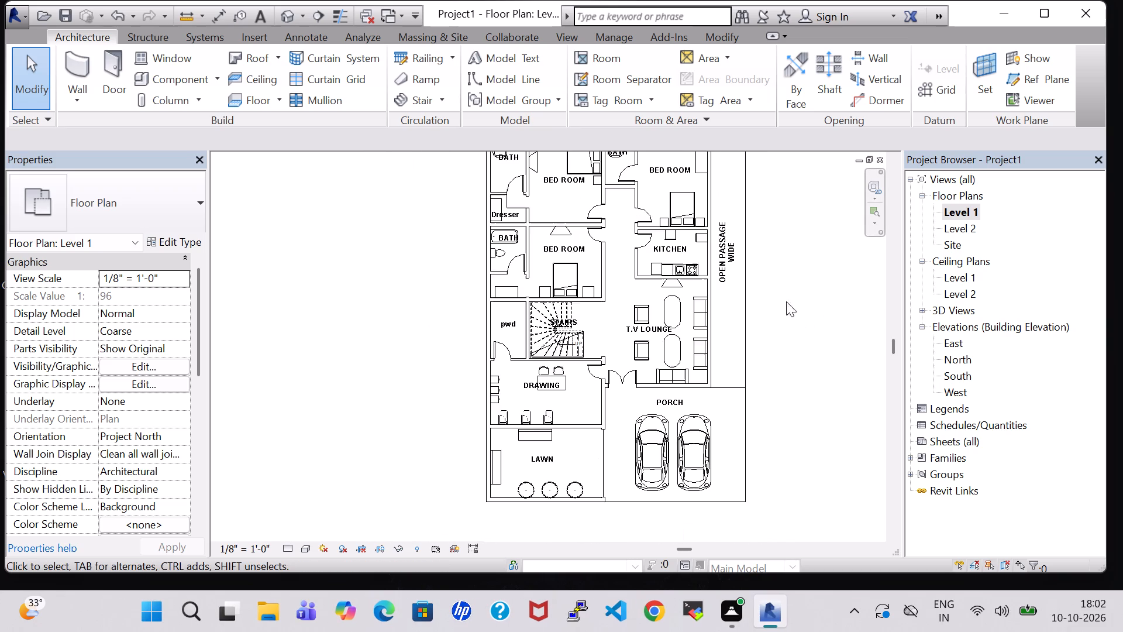
middle_click_drag(804, 277, 697, 341)
scroll(697, 341, "down", 1)
middle_click_drag(704, 331, 705, 309)
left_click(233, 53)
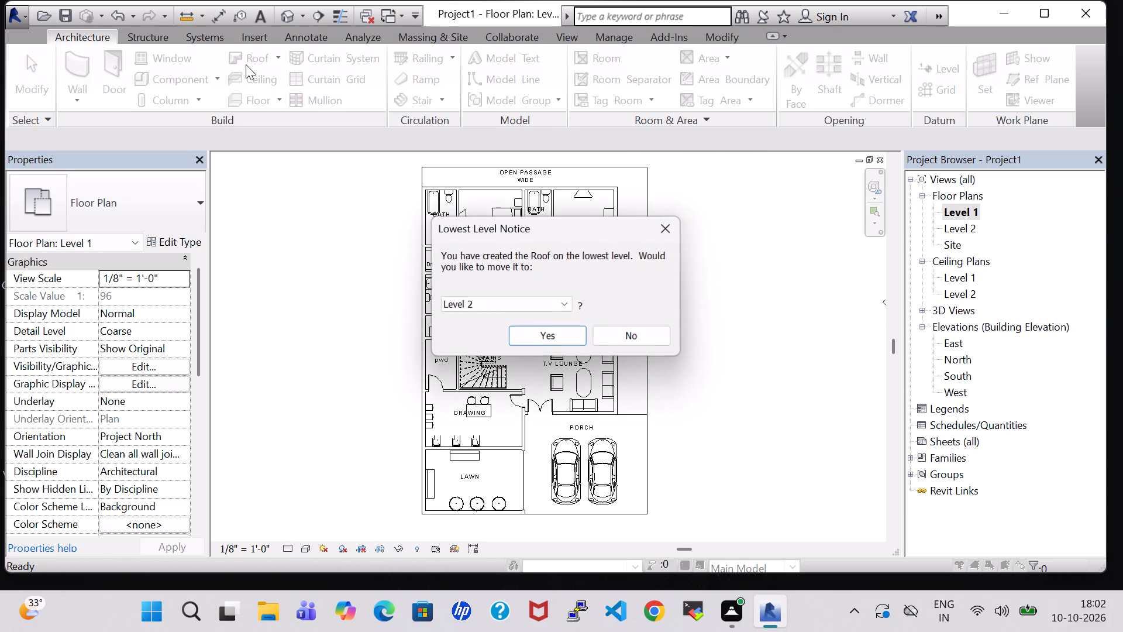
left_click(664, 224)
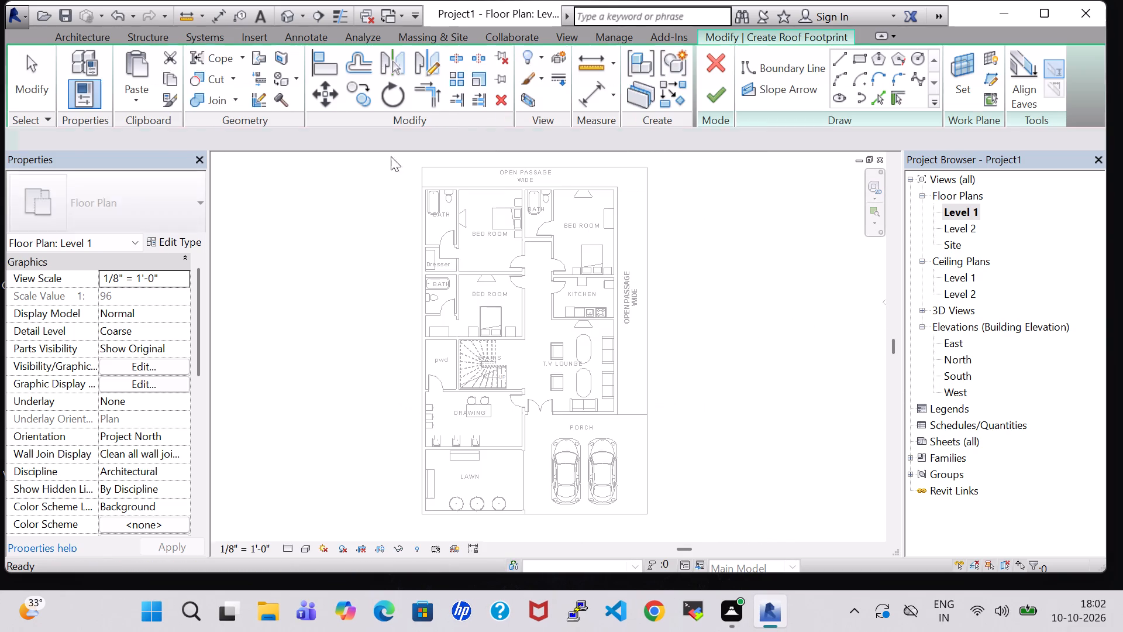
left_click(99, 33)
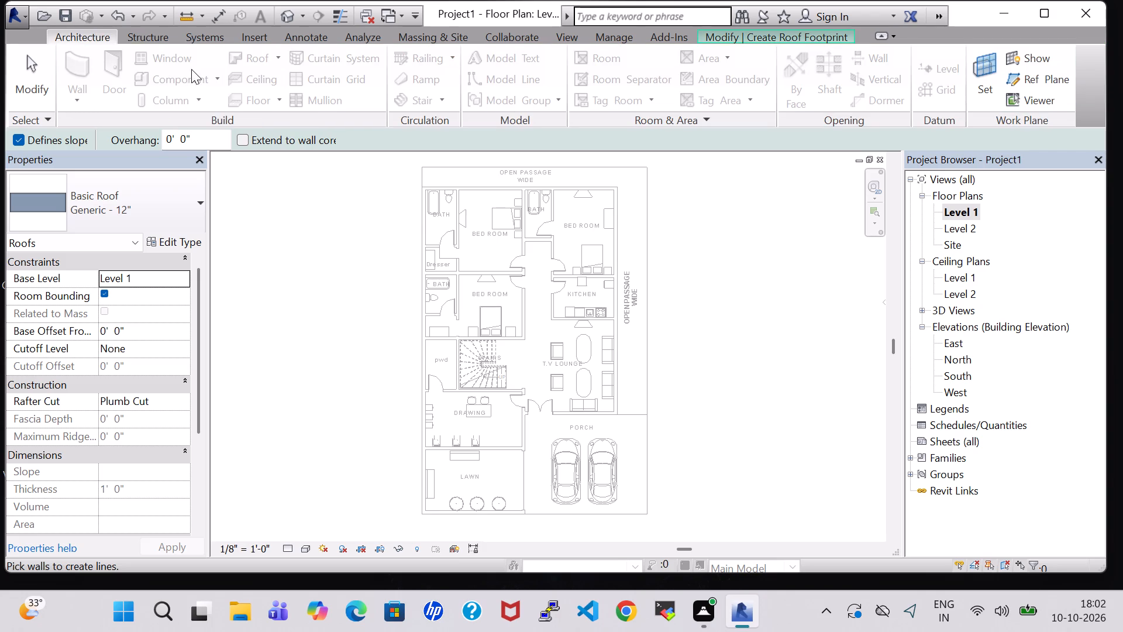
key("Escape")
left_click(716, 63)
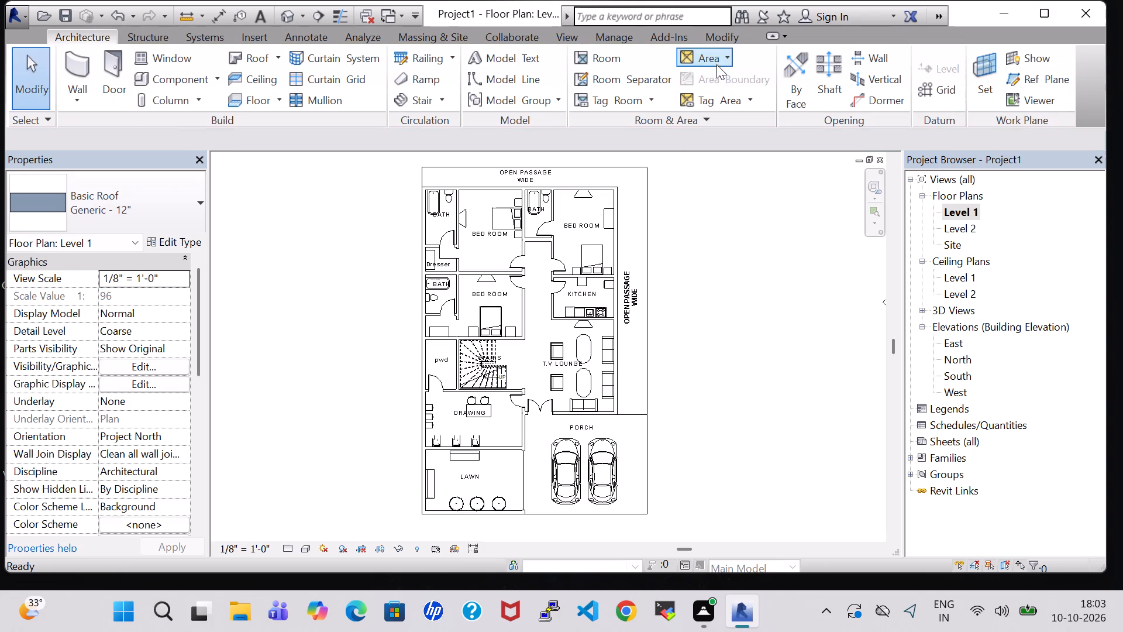
Start a Generic - 12" floor on Level 1 and sketch its first boundary line, about 40' long, along the house's rear outer wall.
left_click(251, 94)
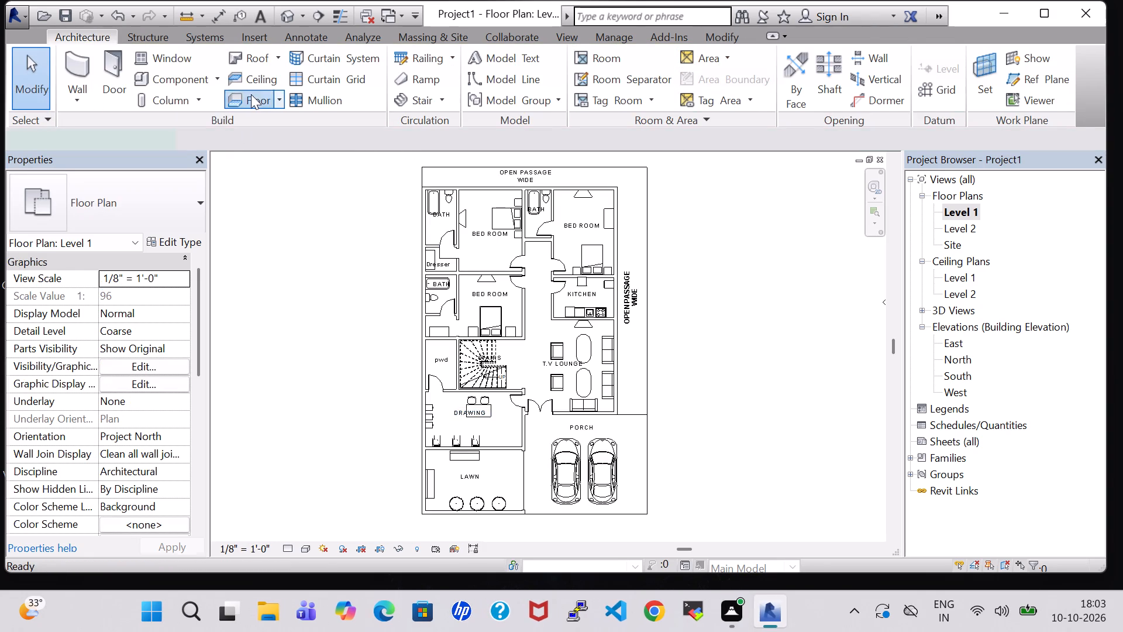
scroll(364, 209, "up", 3)
middle_click_drag(794, 205, 708, 367)
left_click(844, 56)
middle_click_drag(745, 386, 745, 275)
scroll(745, 270, "up", 1)
middle_click_drag(746, 270, 753, 276)
scroll(335, 232, "up", 3)
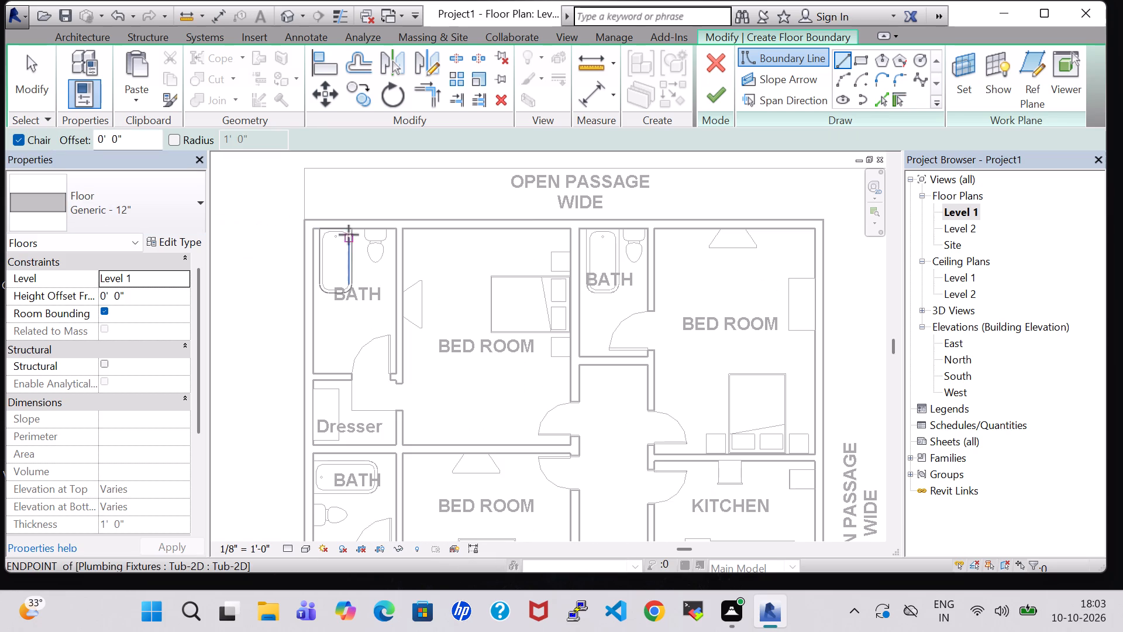
scroll(302, 222, "up", 4)
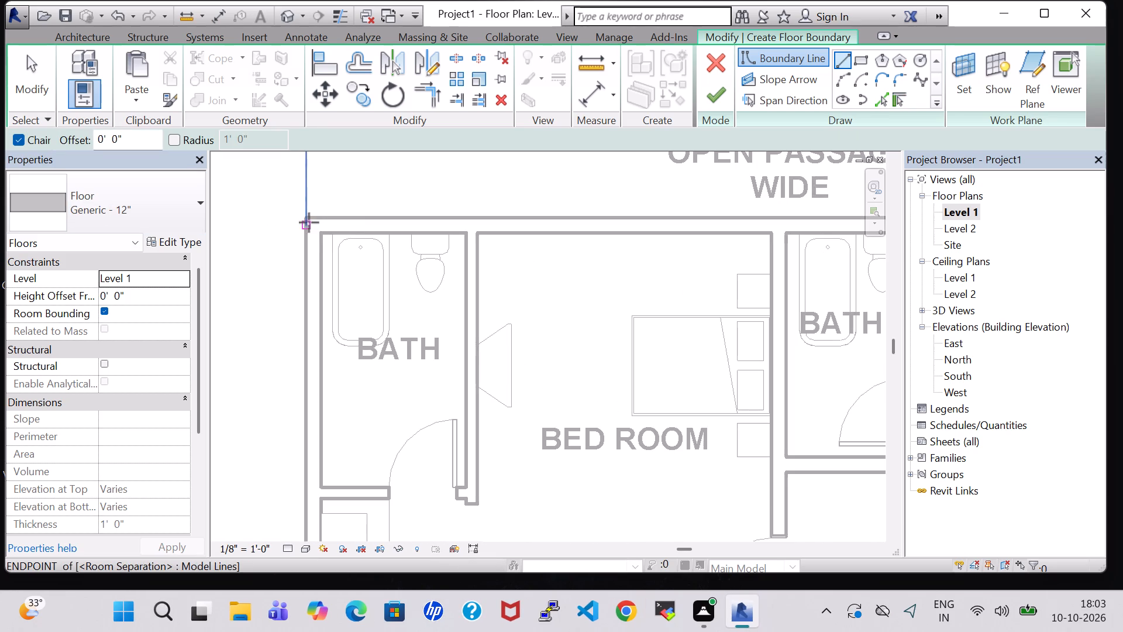
left_click(304, 221)
middle_click_drag(573, 214, 571, 214)
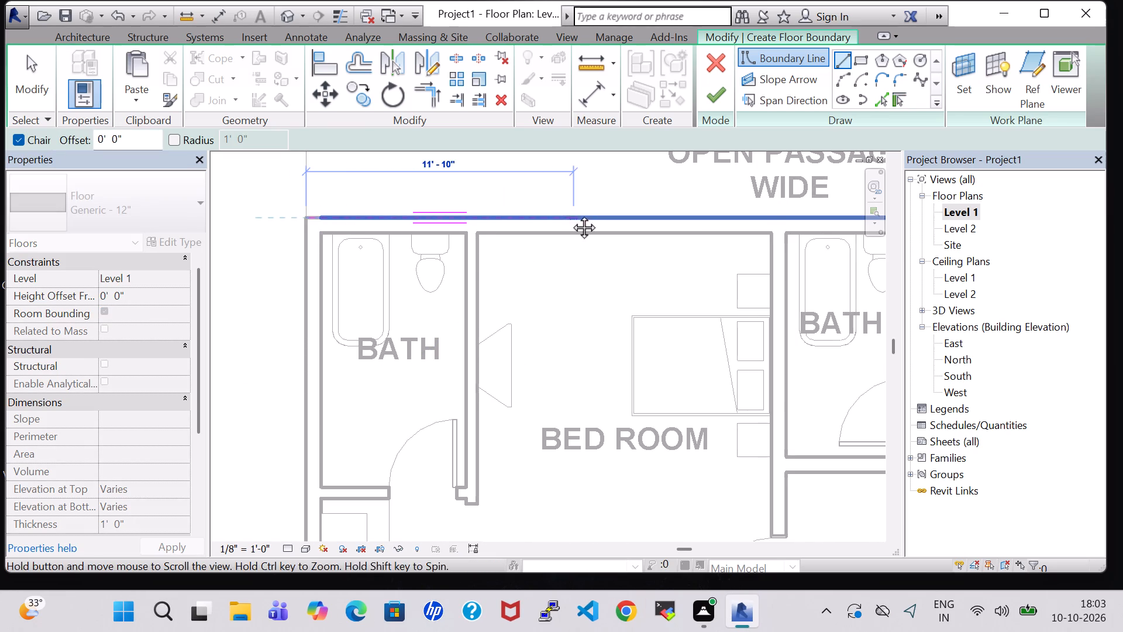
middle_click_drag(571, 214, 443, 228)
scroll(762, 217, "down", 2)
middle_click_drag(762, 217, 673, 222)
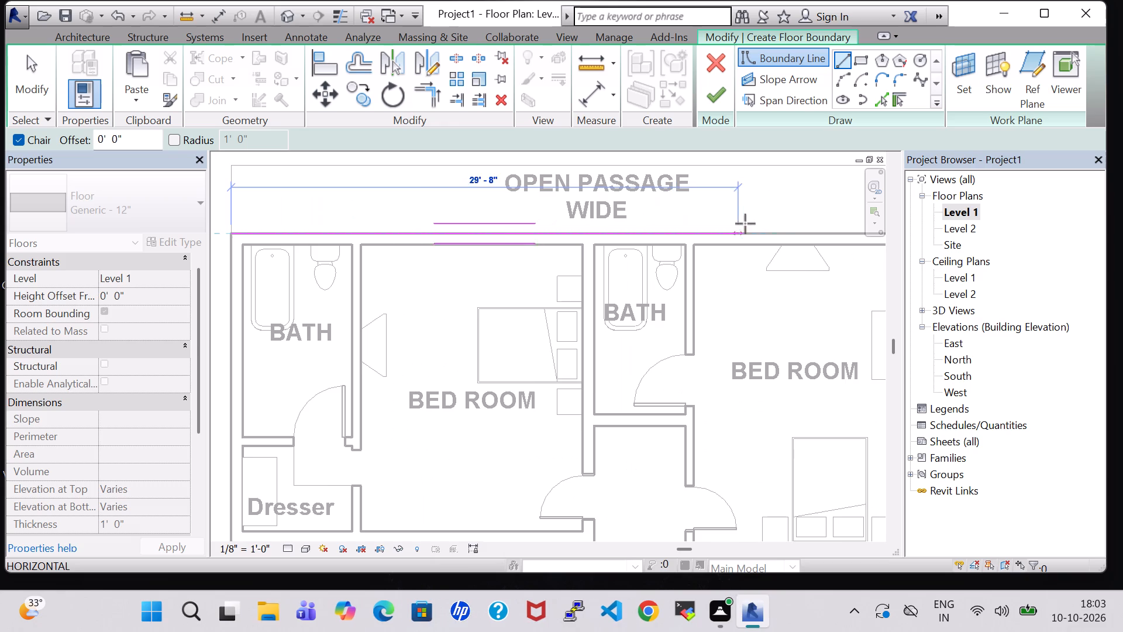
middle_click_drag(552, 239, 481, 239)
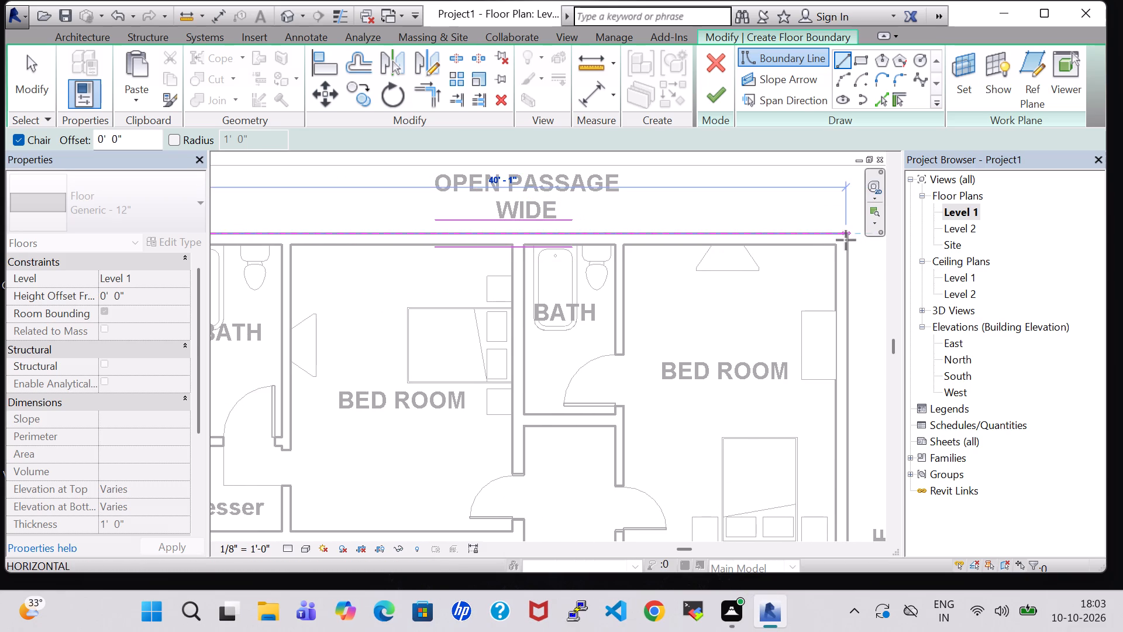
scroll(846, 240, "up", 4)
left_click(846, 232)
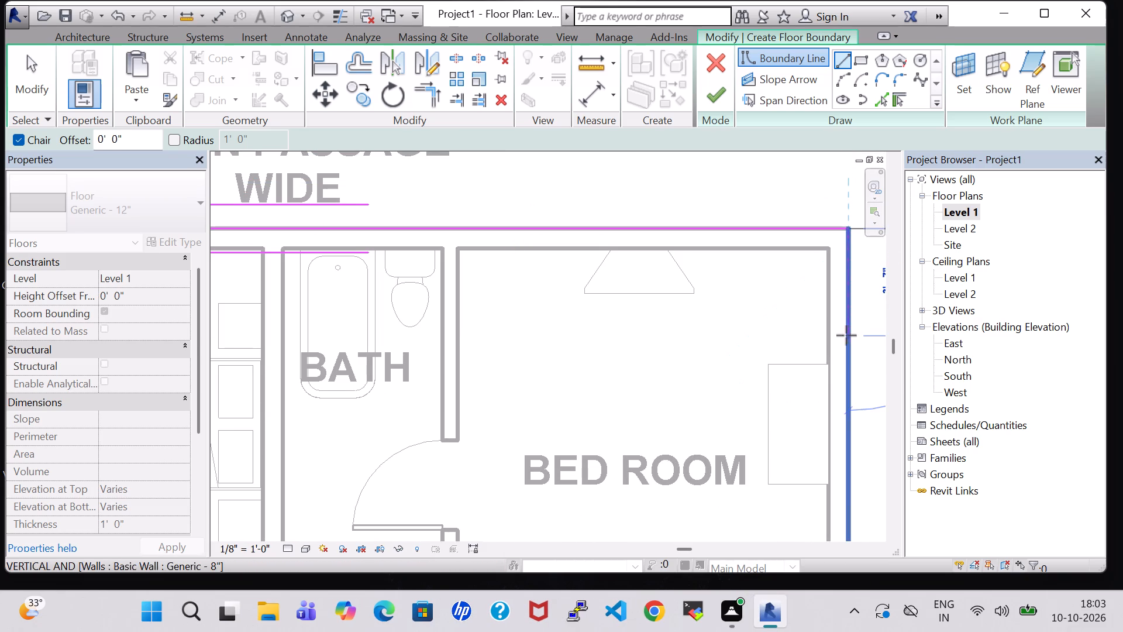
Continue the floor boundary along the outer wall beside the side passage to the T.V. Lounge's outer corner at the Porch.
middle_click_drag(846, 335, 820, 234)
scroll(820, 234, "down", 3)
middle_click(827, 427)
scroll(825, 427, "down", 2)
middle_click_drag(822, 422, 820, 418)
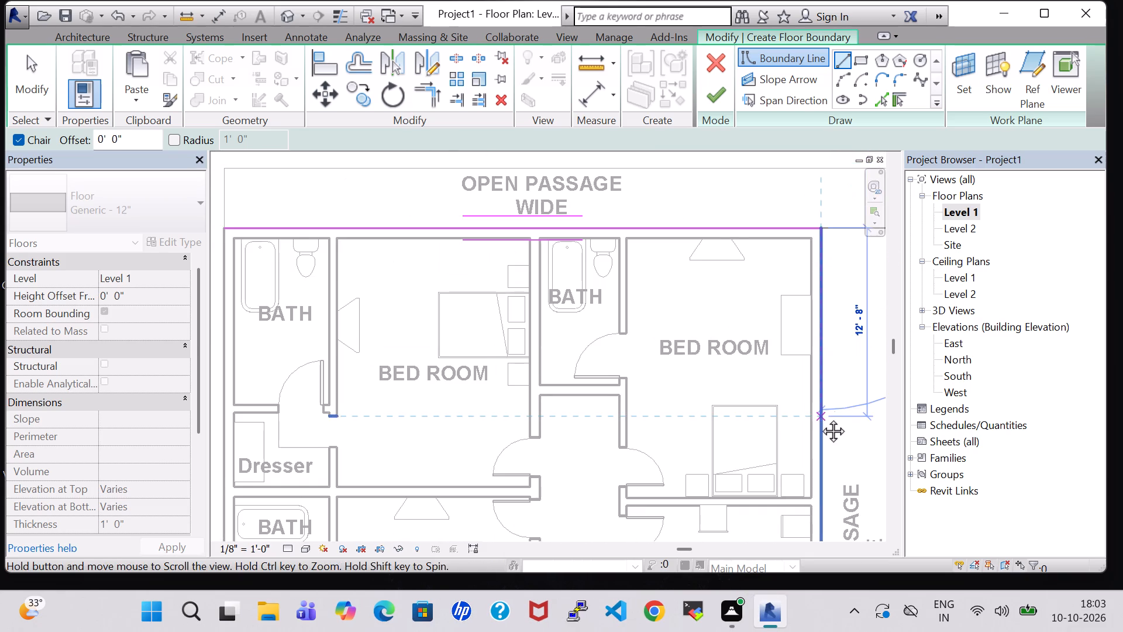
middle_click_drag(820, 418, 805, 284)
middle_click_drag(807, 374, 801, 294)
scroll(801, 294, "down", 4)
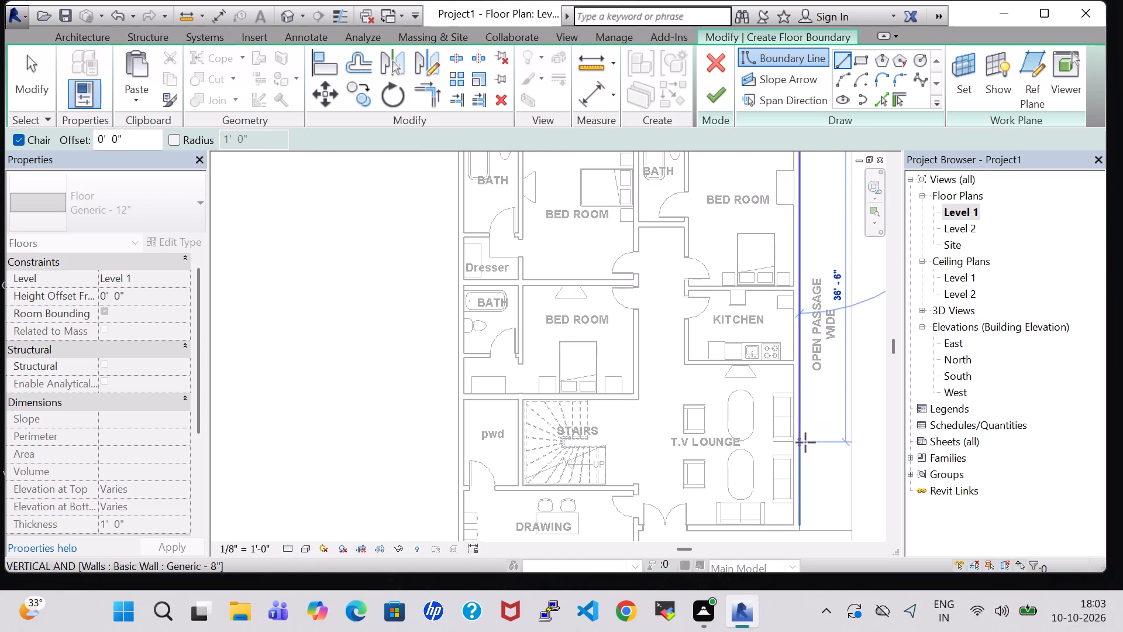
middle_click_drag(805, 442, 797, 305)
scroll(794, 367, "up", 4)
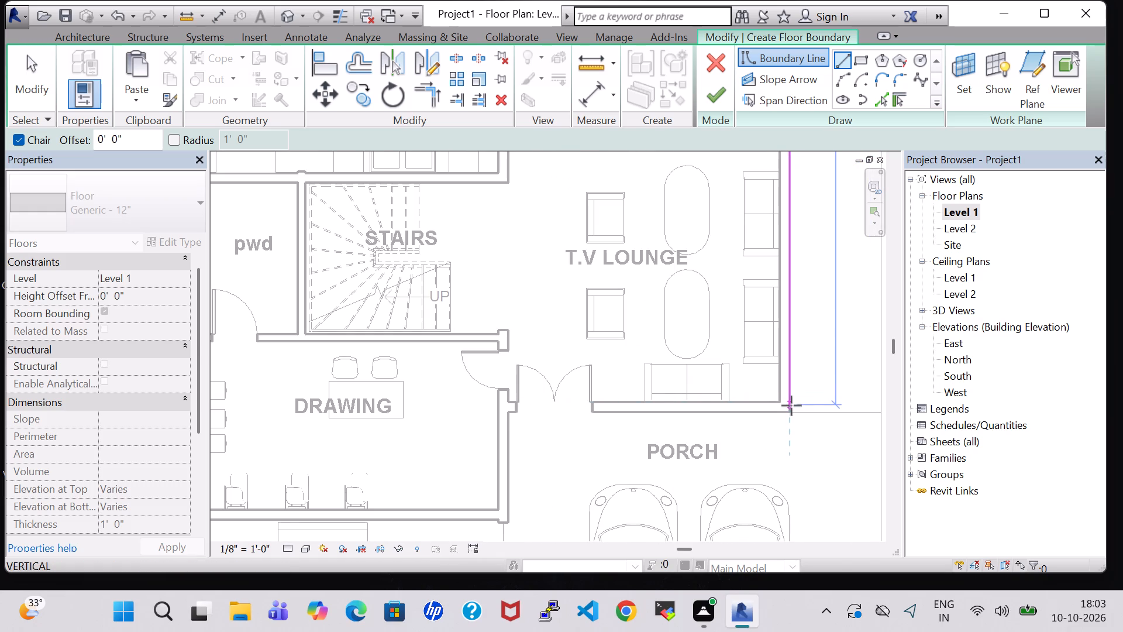
left_click(787, 412)
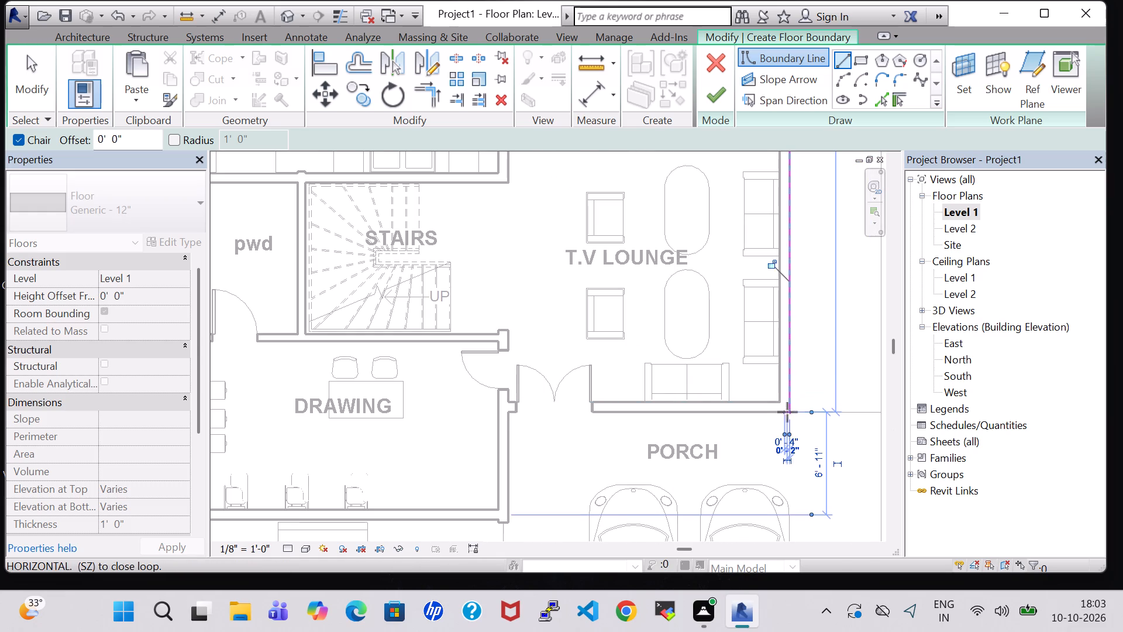
Step the floor boundary about 18' 11" along the Porch wall, 7' 7" along the Drawing room, and 21' 0" along its Lawn wall.
left_click(507, 411)
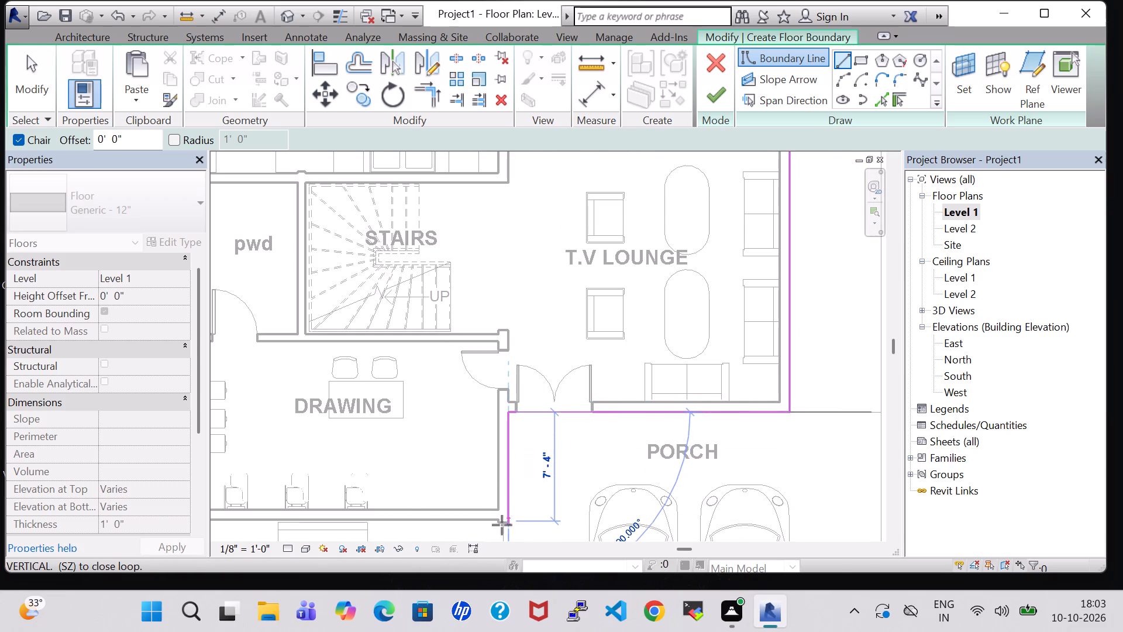
left_click(506, 524)
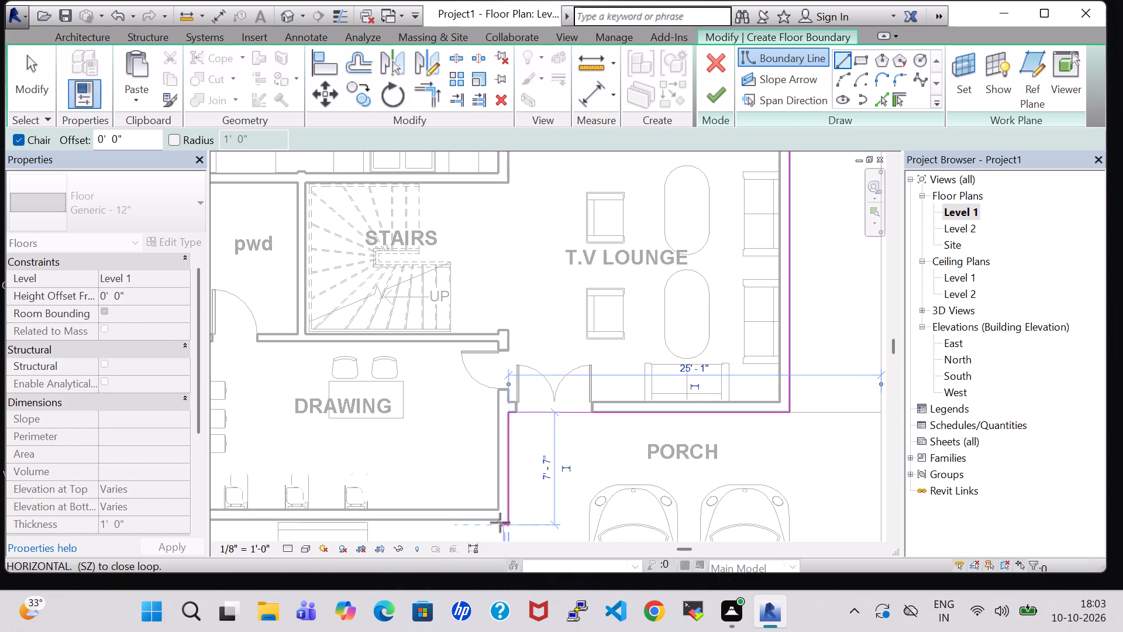
middle_click_drag(374, 521, 626, 434)
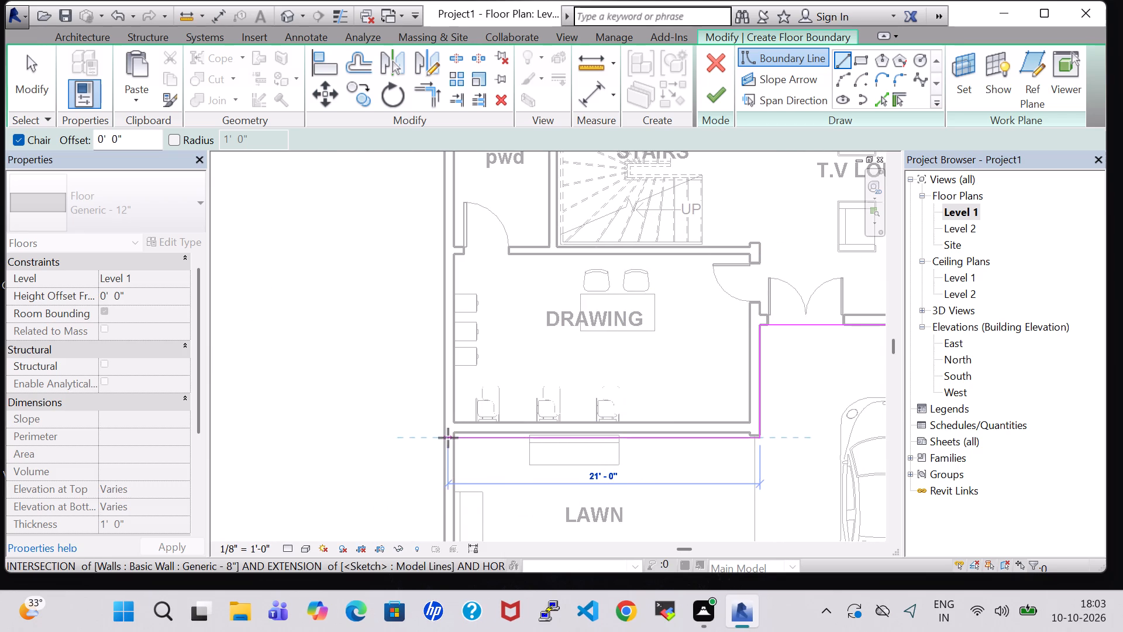
left_click(446, 438)
Close the boundary along the remaining outer side wall to the rear corner, finish the floor, and check it in the 3D view.
scroll(453, 325, "up", 1)
middle_click_drag(453, 325, 445, 405)
scroll(445, 405, "down", 3)
scroll(438, 238, "down", 2)
middle_click_drag(436, 235, 433, 367)
scroll(429, 236, "down", 3)
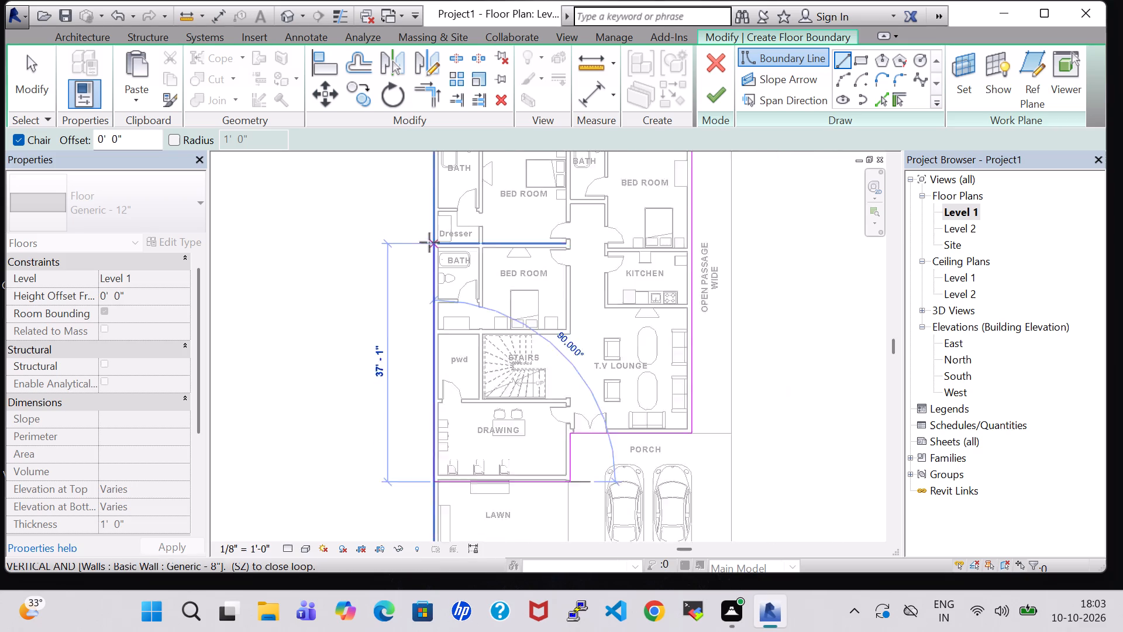
middle_click_drag(429, 245, 429, 393)
scroll(434, 280, "up", 2)
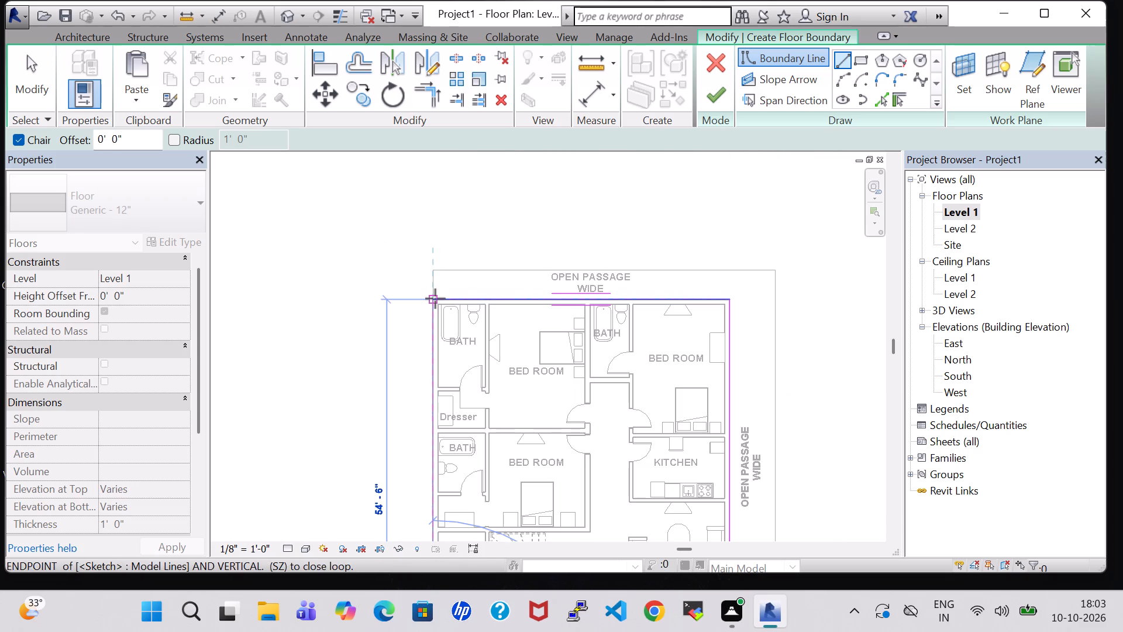
left_click(435, 298)
left_click(709, 96)
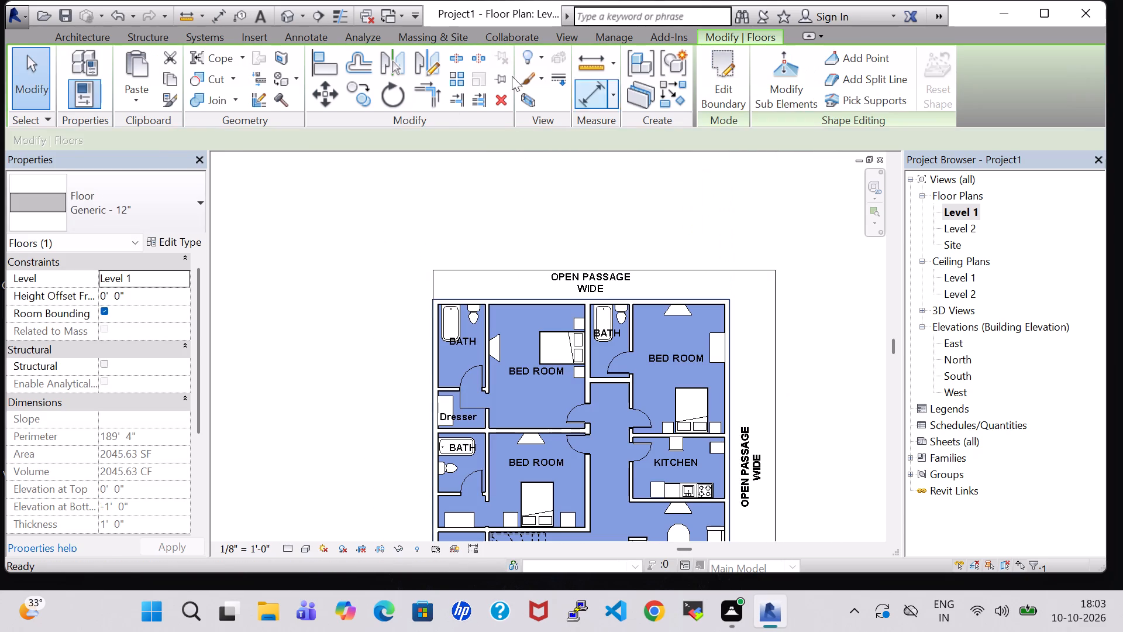
left_click(278, 12)
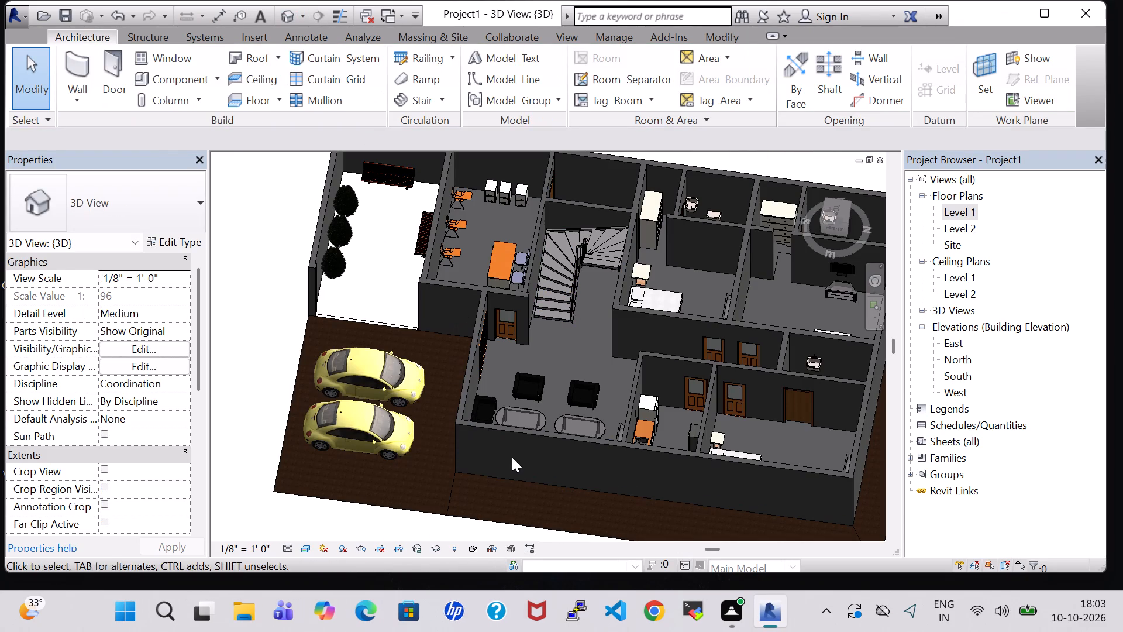
middle_click_drag(611, 339, 591, 403)
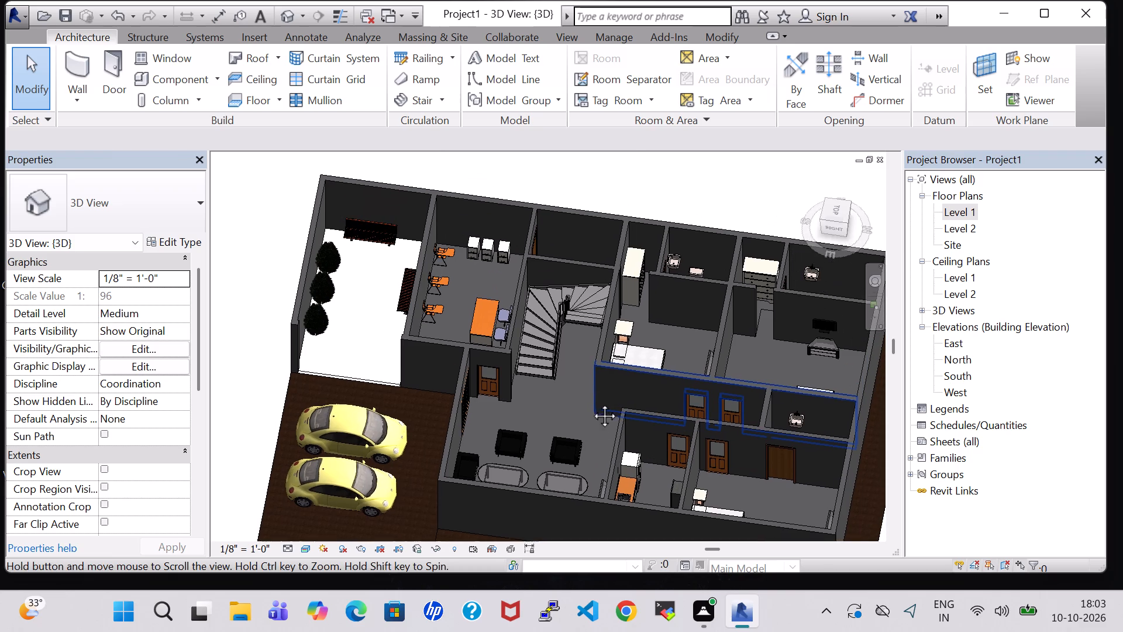
middle_click_drag(591, 403, 528, 390)
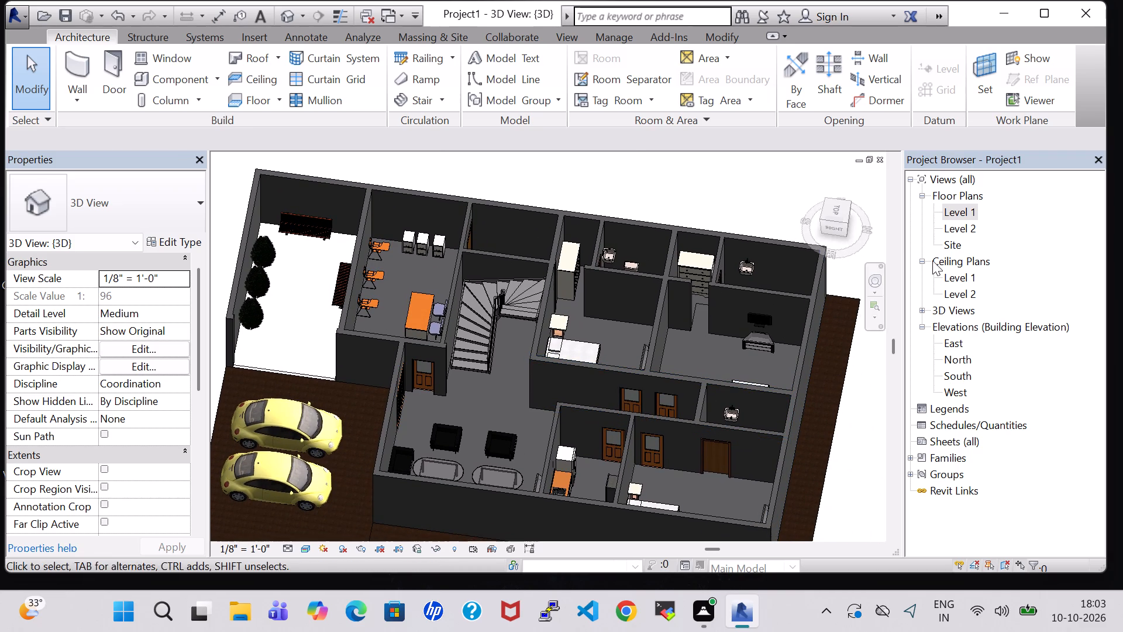
Create a toposurface over the Lawn on Level 1, placing points at its corners at 0' 0" absolute elevation.
double_click(955, 207)
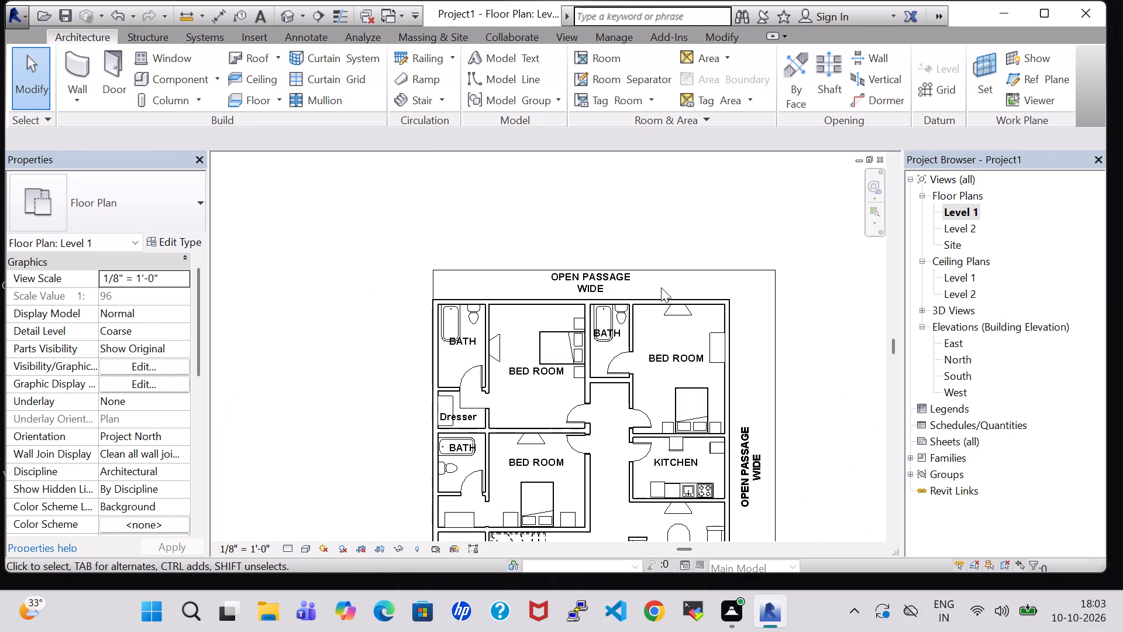
left_click(409, 37)
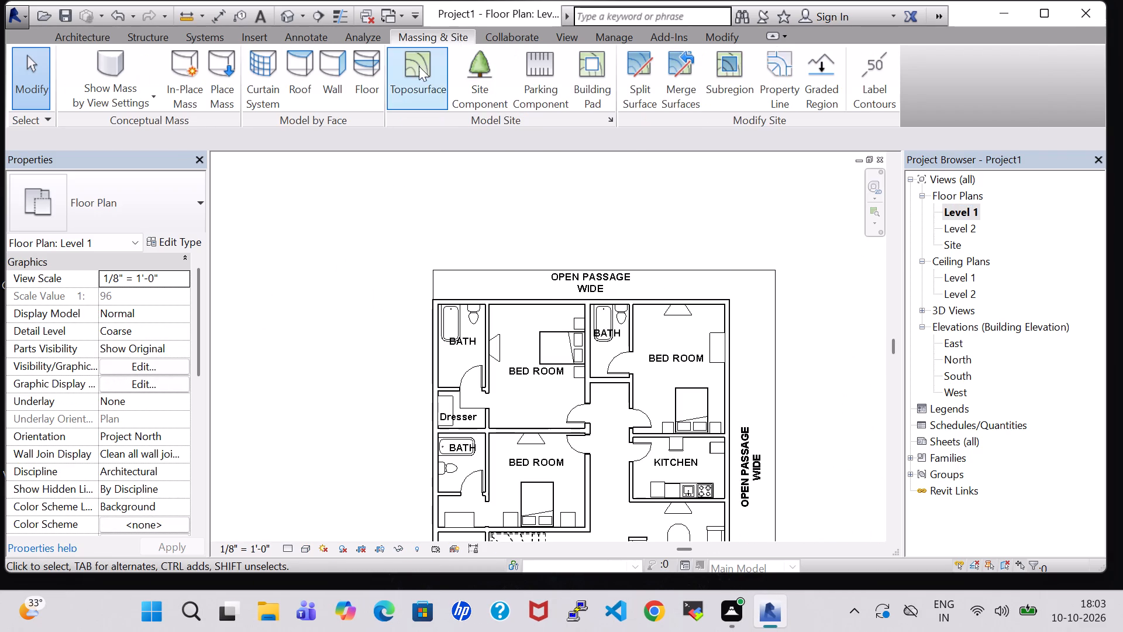
left_click(425, 80)
middle_click_drag(523, 238, 477, 41)
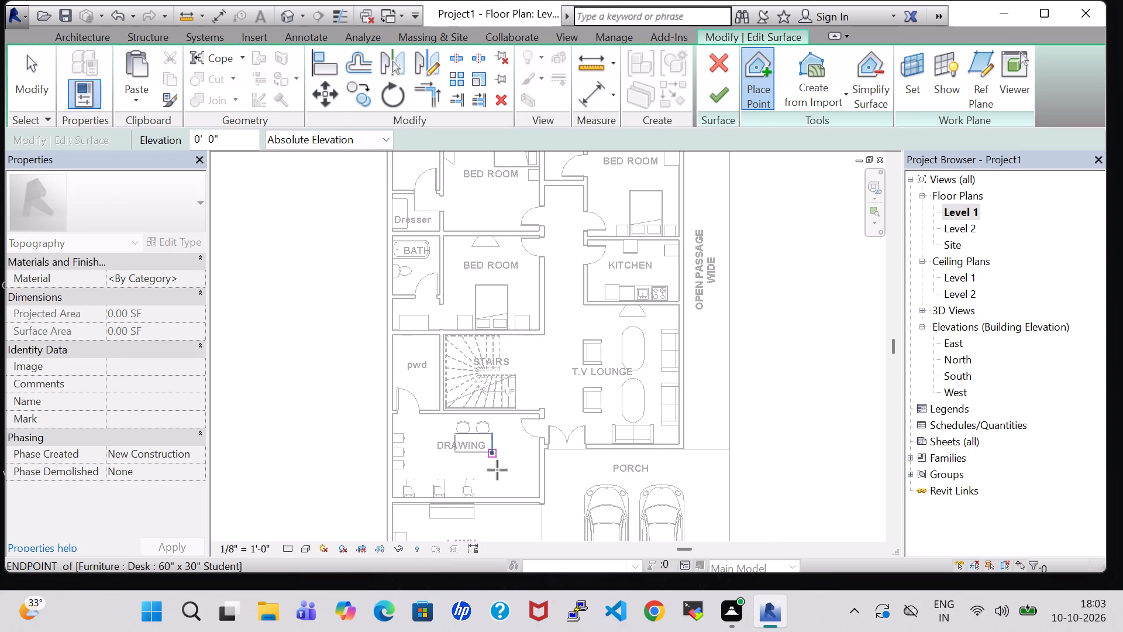
middle_click_drag(497, 472, 518, 239)
scroll(518, 243, "up", 8)
middle_click_drag(408, 401, 600, 353)
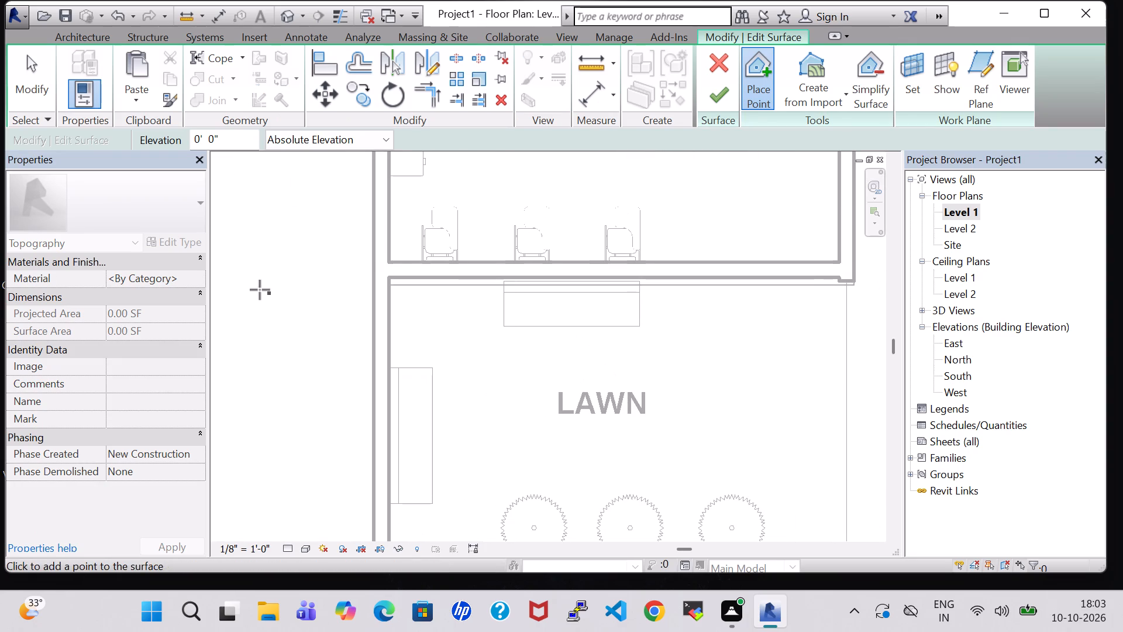
left_click(392, 280)
left_click(840, 283)
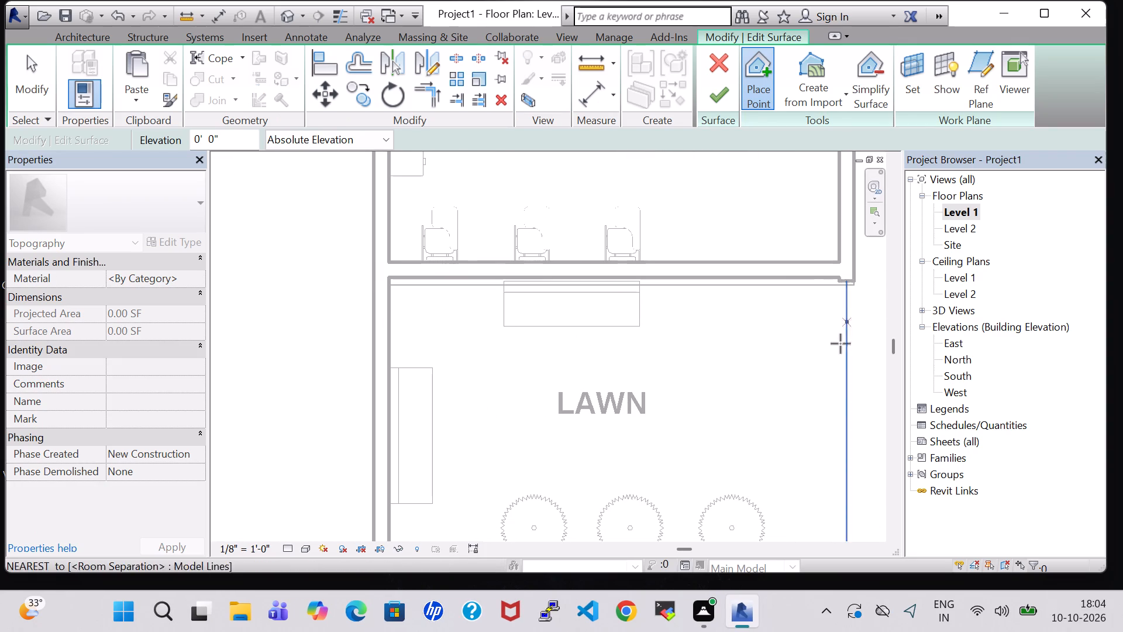
middle_click_drag(838, 384, 817, 270)
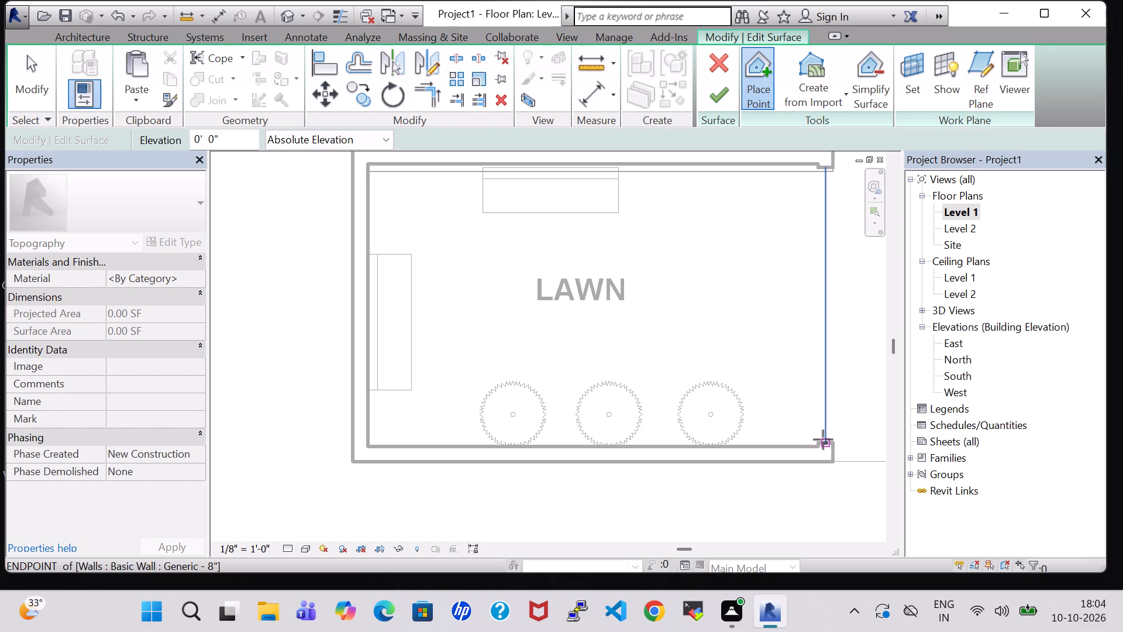
left_click(823, 439)
left_click(372, 441)
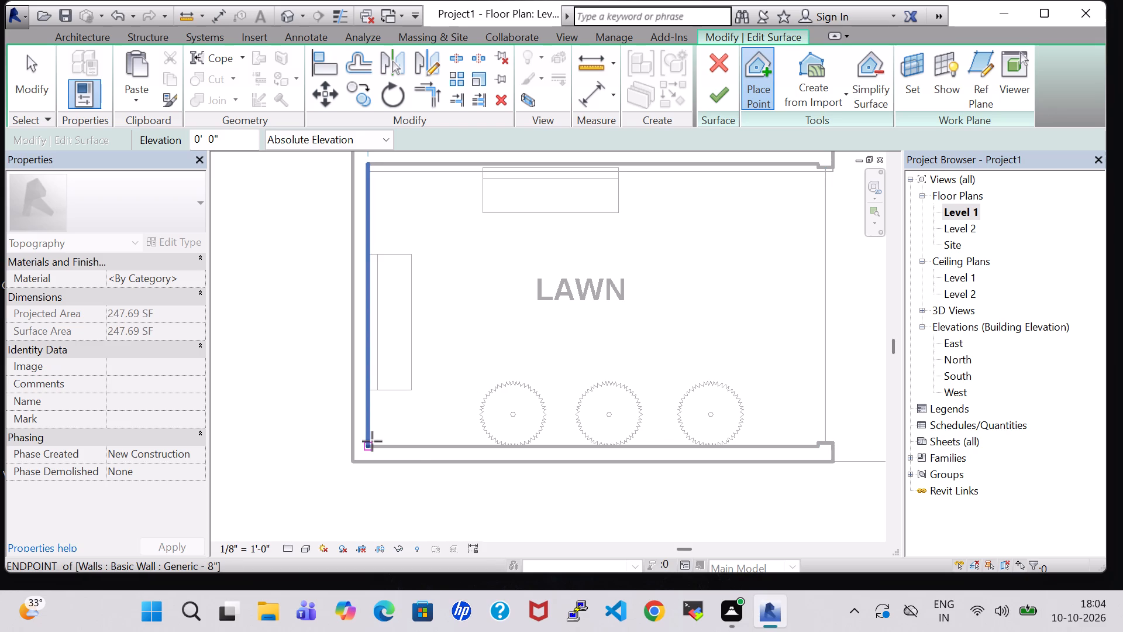
left_click(368, 171)
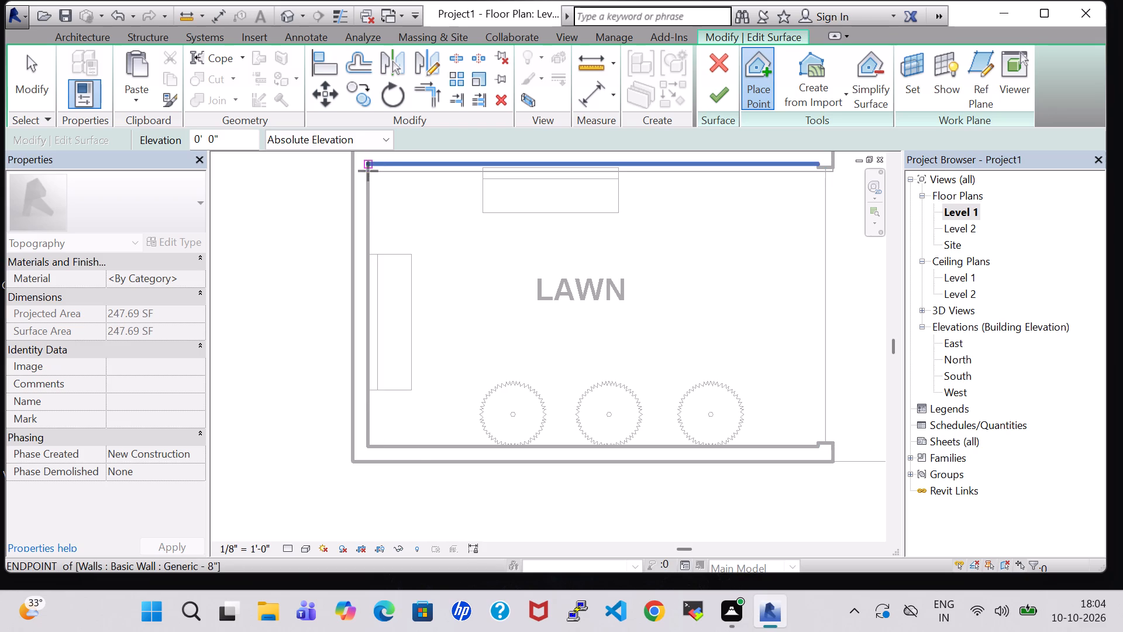
left_click(724, 104)
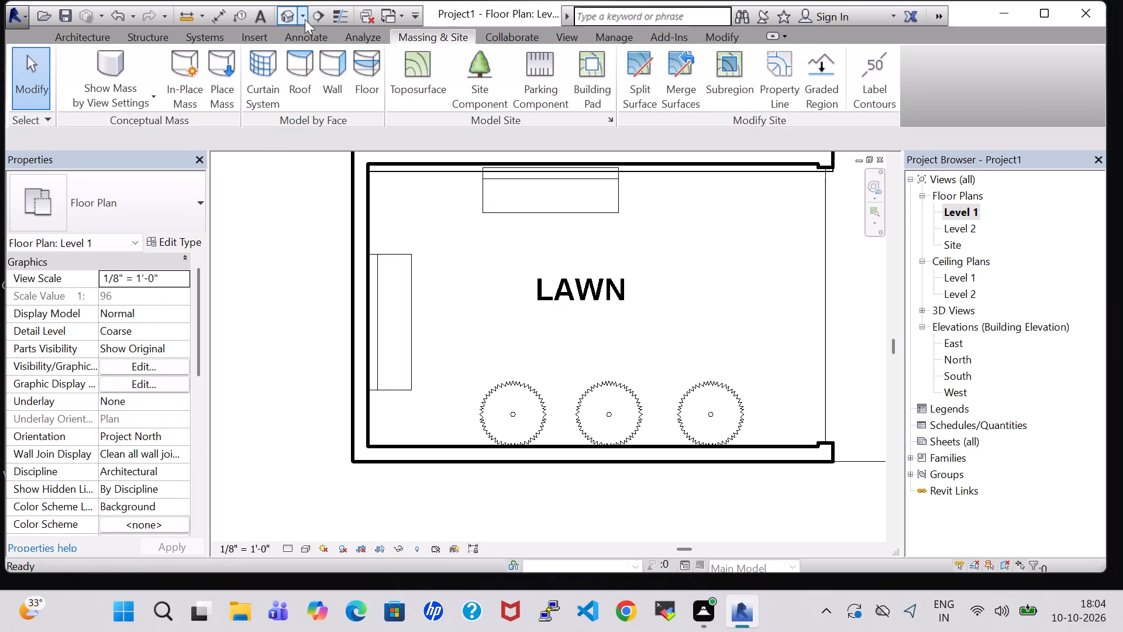
Examine the Lawn's surface and its edge along the Porch in the 3D view and the Level 1 plan.
left_click(286, 16)
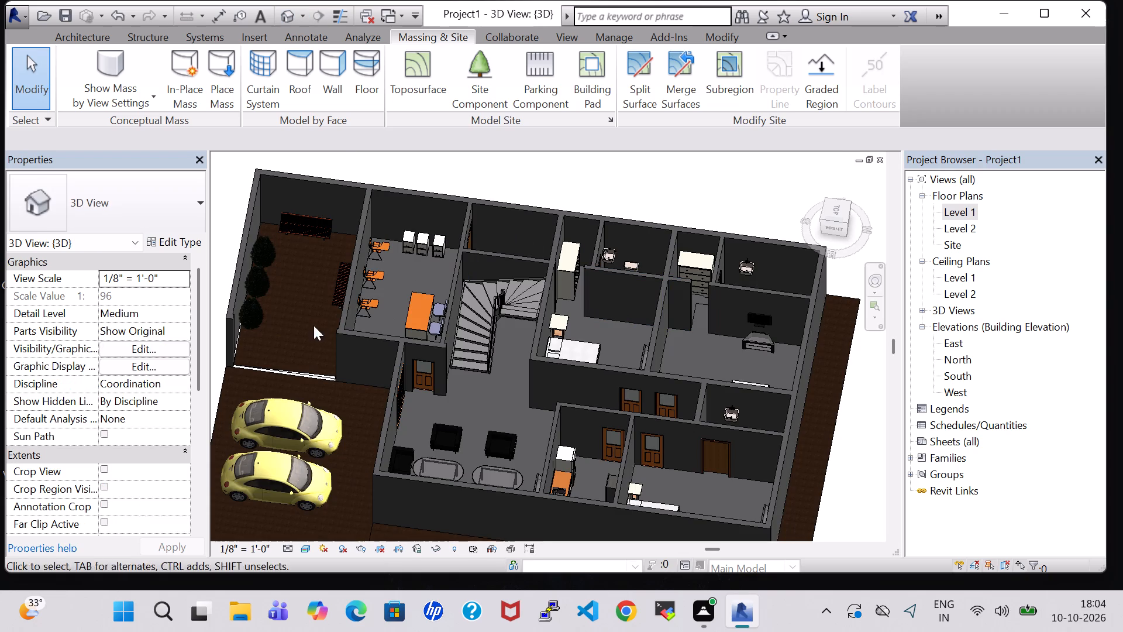
scroll(456, 428, "up", 2)
middle_click_drag(526, 414, 750, 399)
scroll(678, 399, "up", 1)
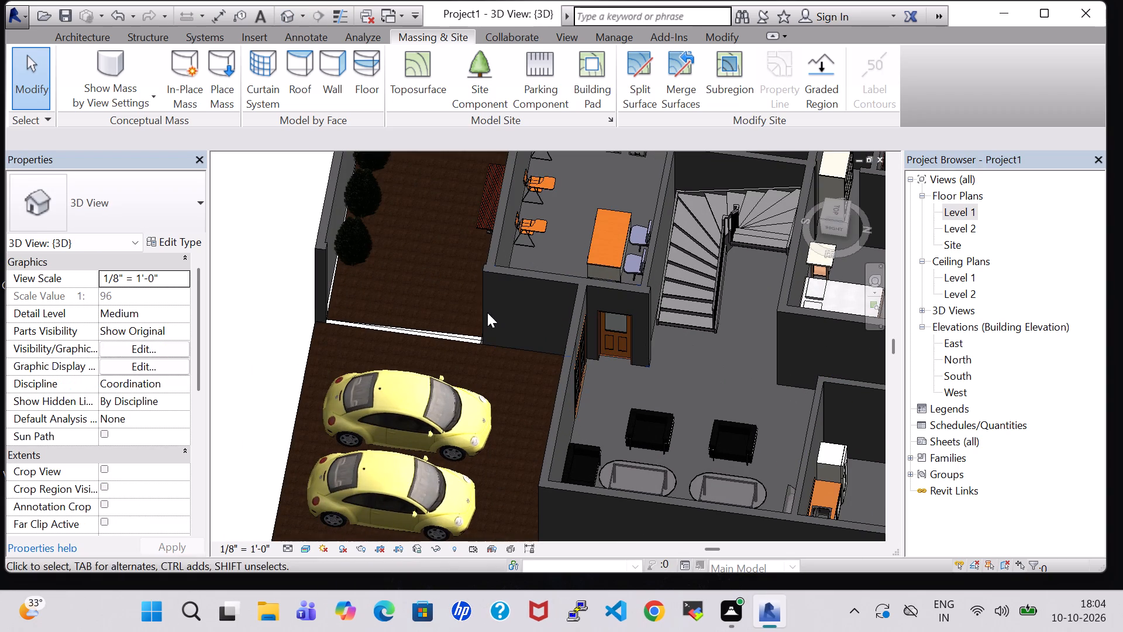
double_click(967, 218)
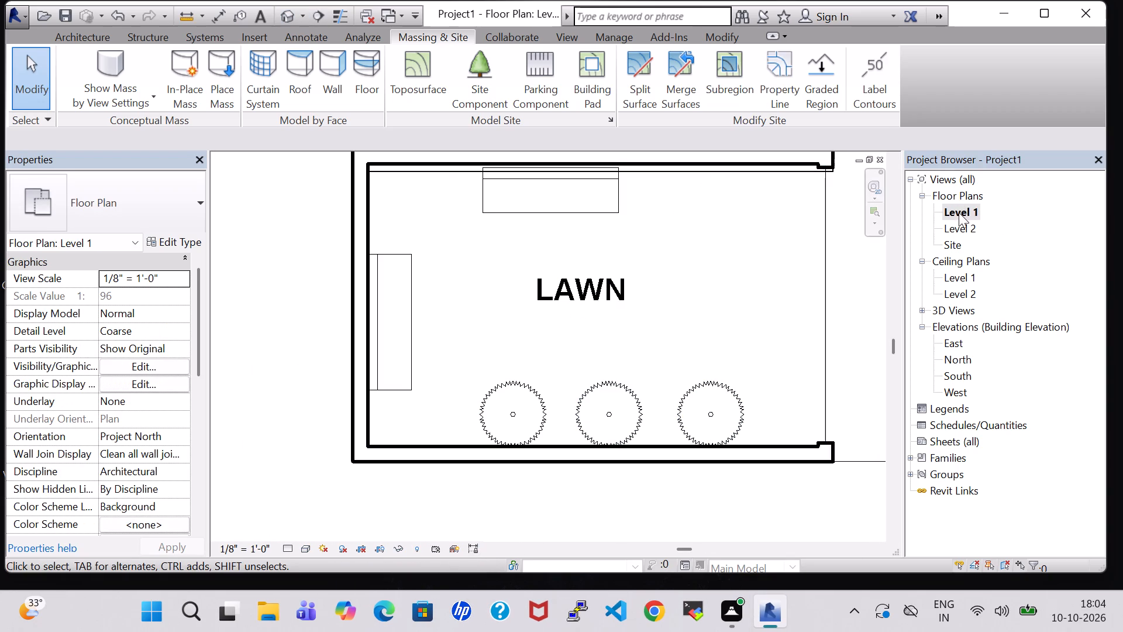
double_click(959, 212)
double_click(963, 213)
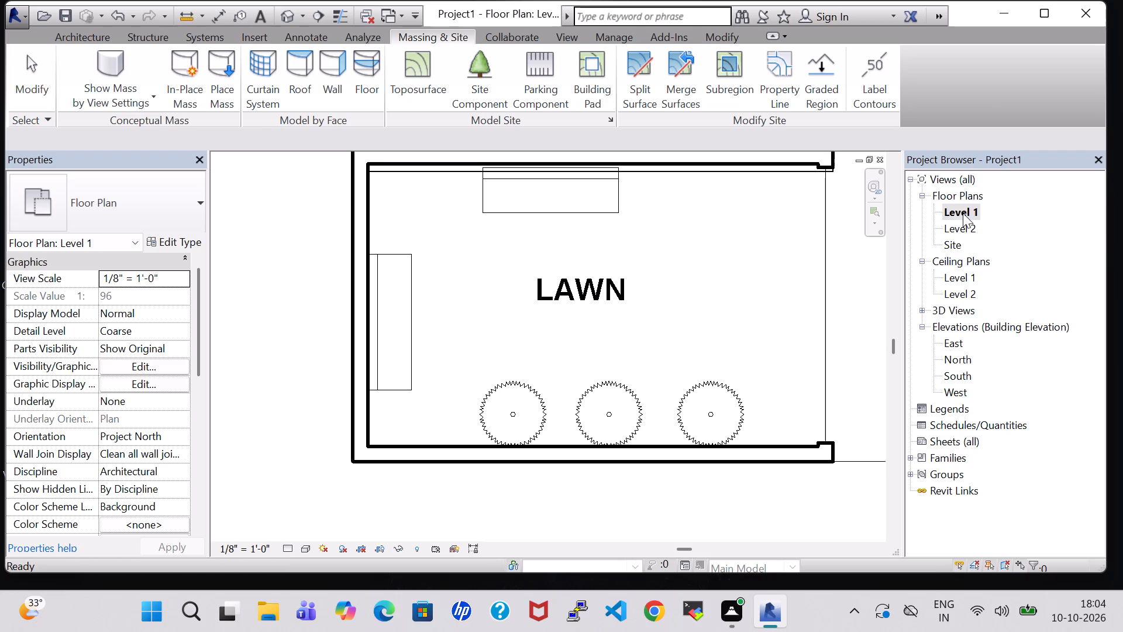
left_click(281, 9)
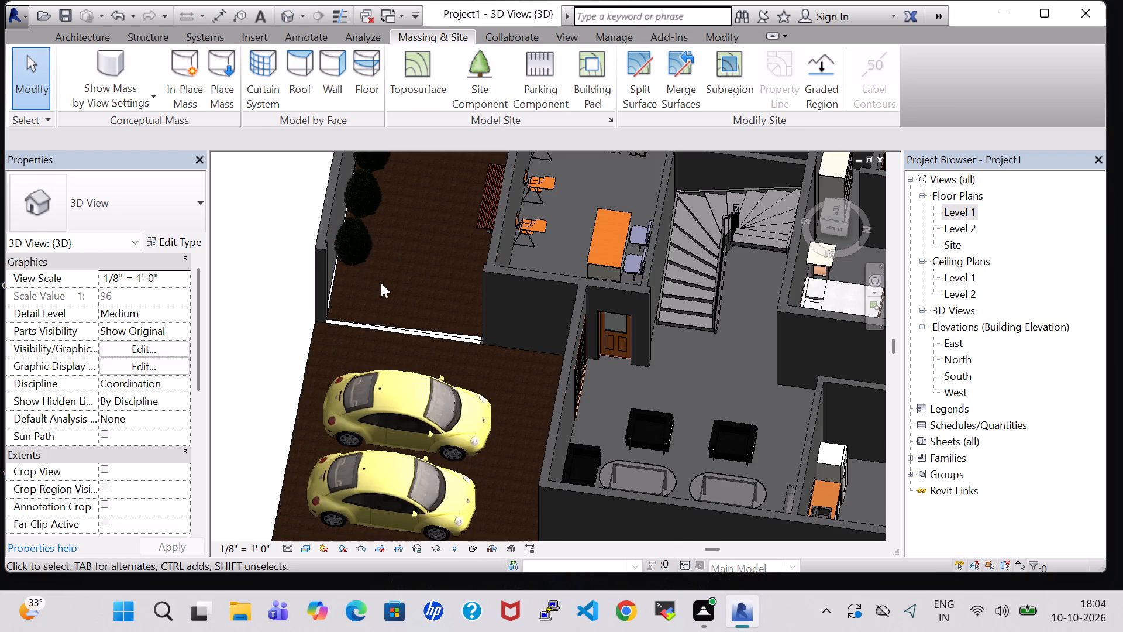
Delete the room separation line between the Lawn and the Porch in the 3D view.
left_click(412, 293)
left_click(442, 328)
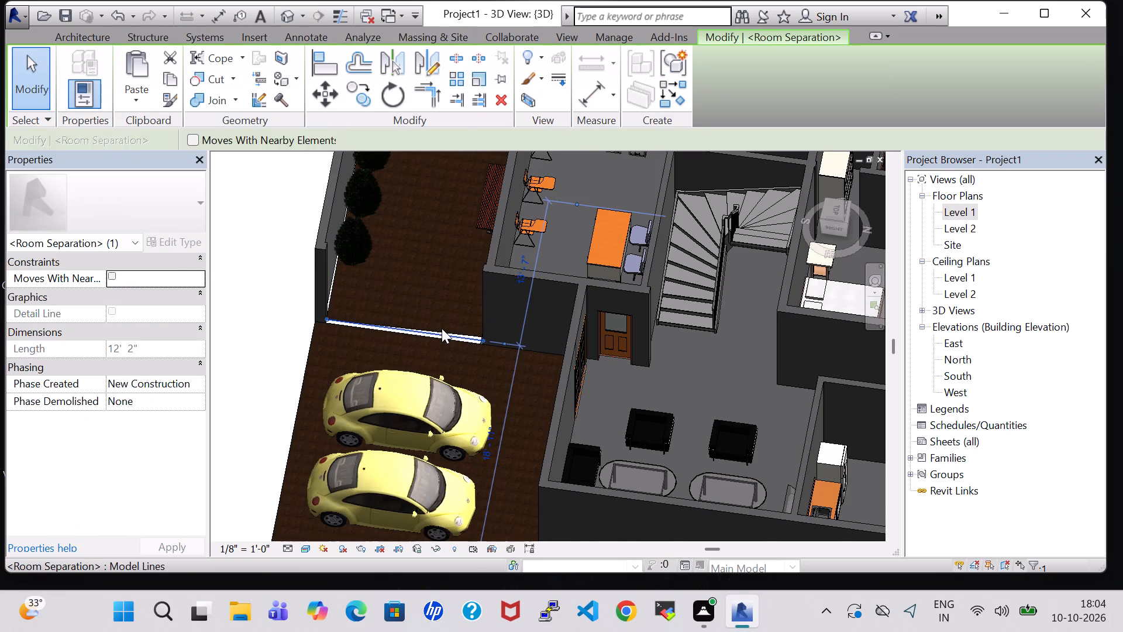
scroll(432, 315, "up", 4)
left_click(344, 325)
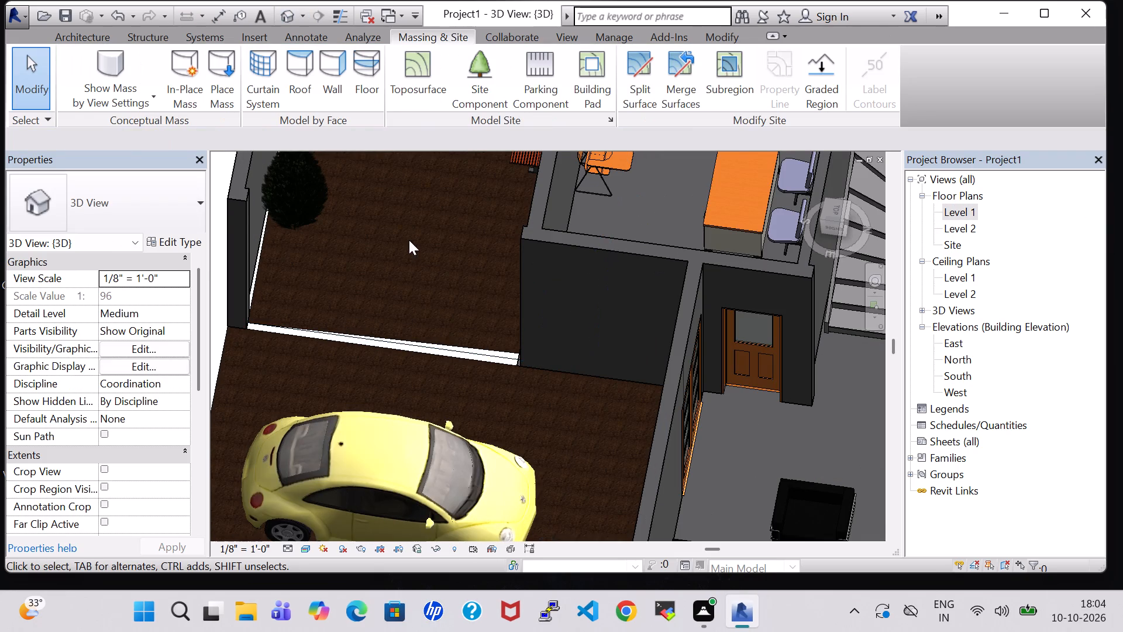
scroll(409, 240, "down", 1)
left_click(366, 260)
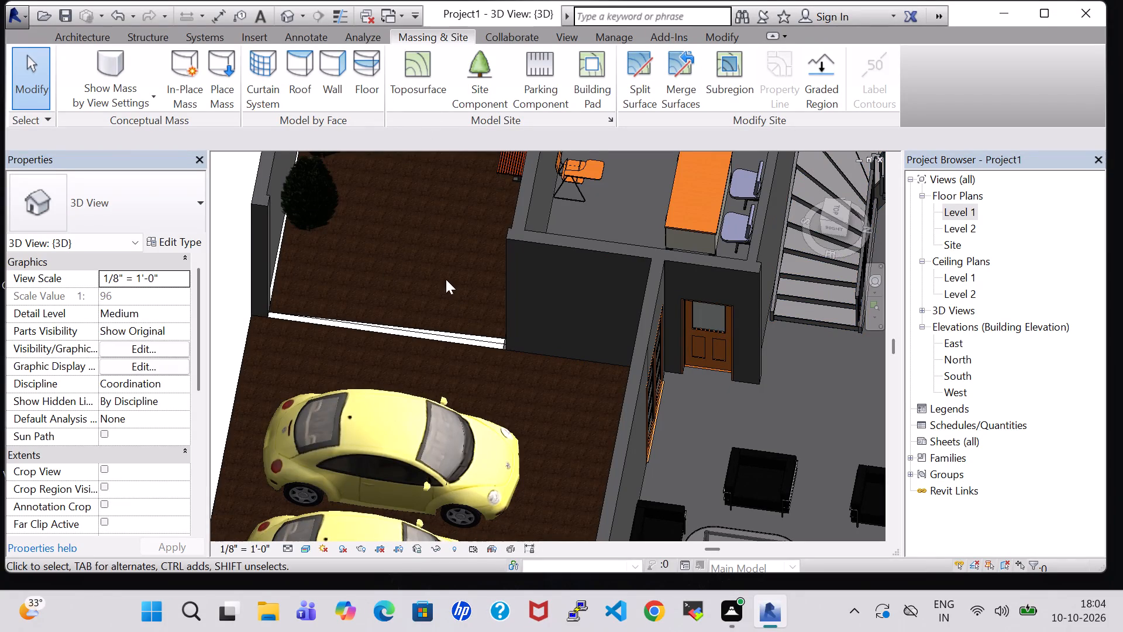
left_click(409, 327)
key("Delete")
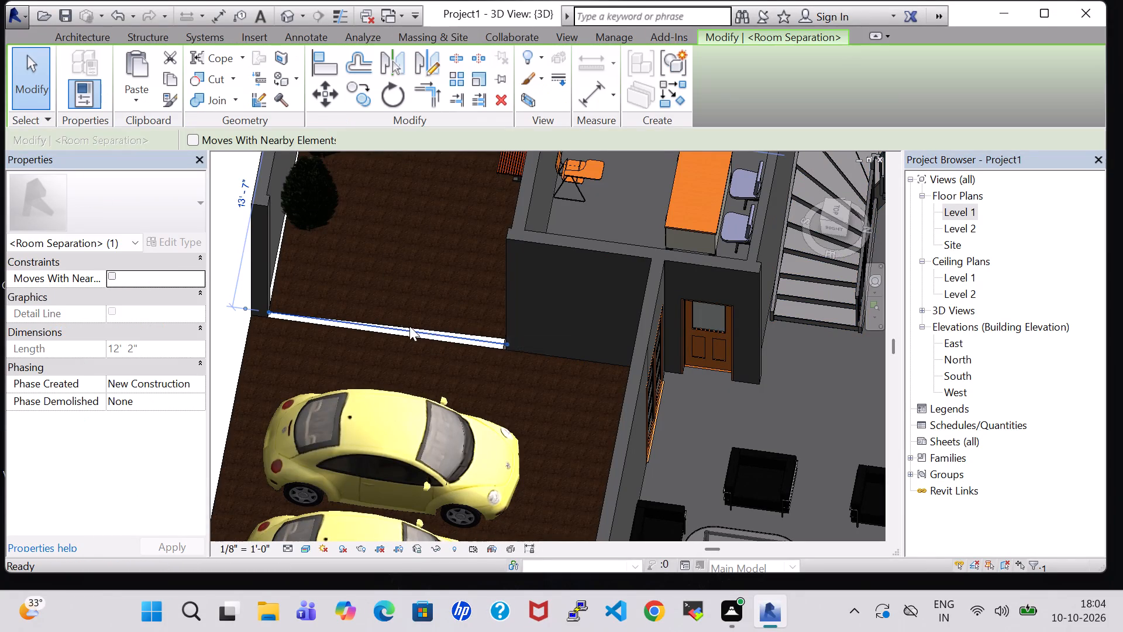
left_click(955, 548)
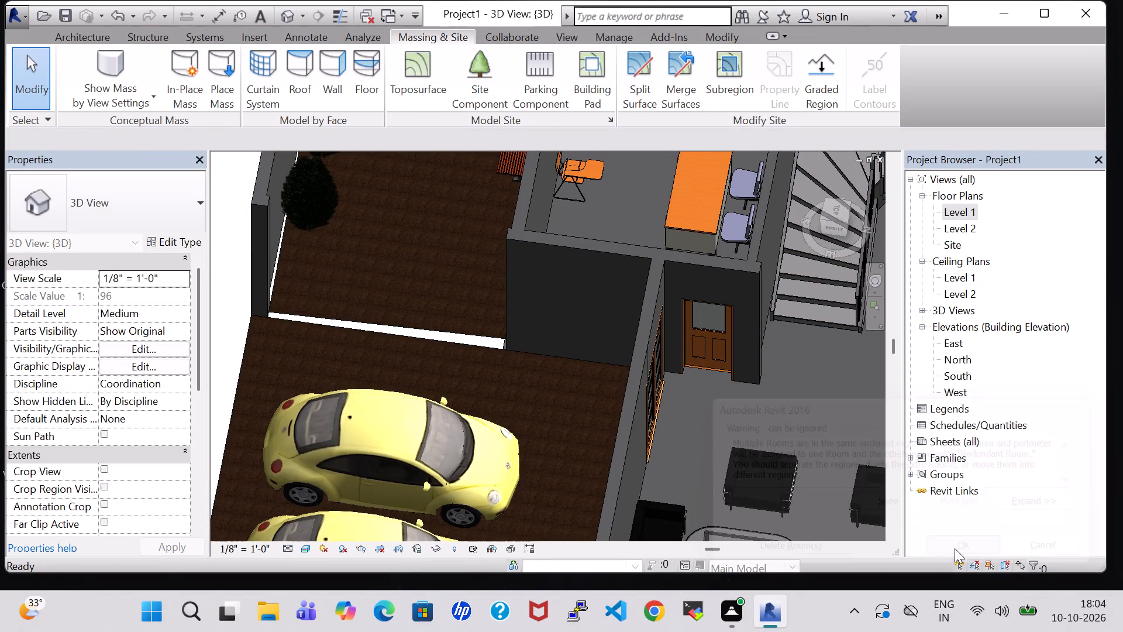
Examine the edge between the Lawn and Porch surfaces in the Level 1 plan and from several angles in 3D.
scroll(426, 287, "down", 1)
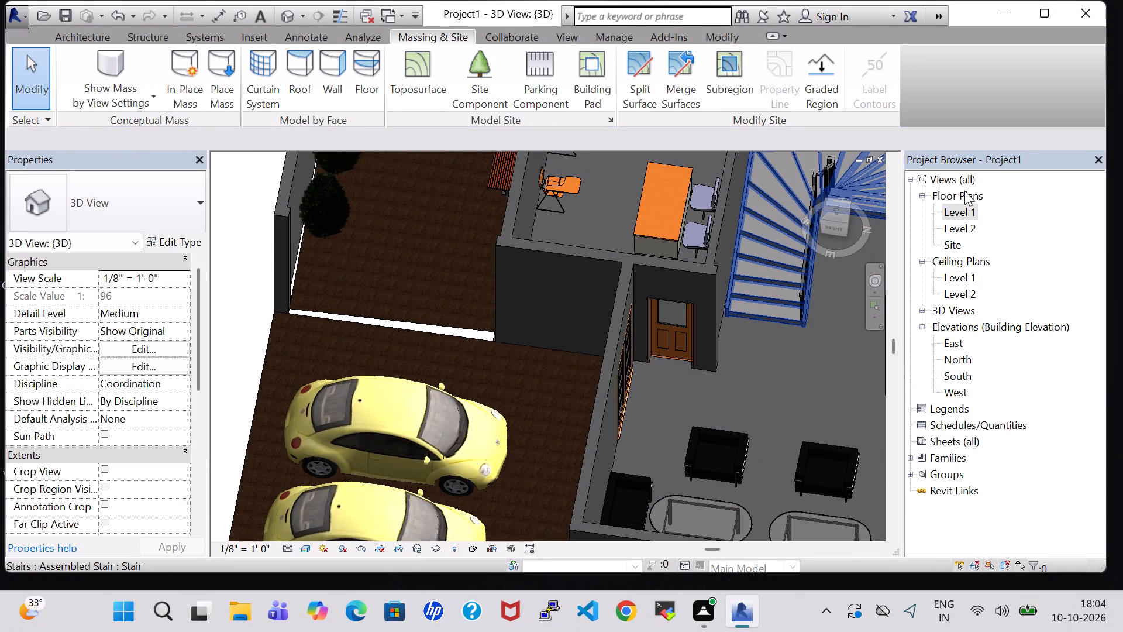
double_click(955, 212)
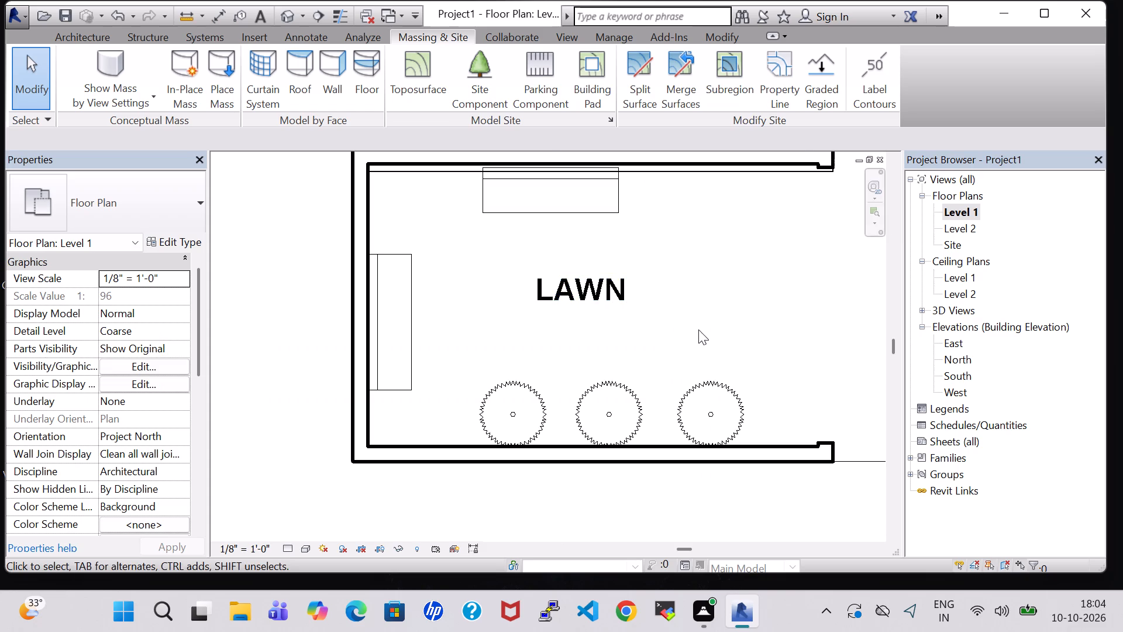
scroll(700, 328, "down", 3)
double_click(954, 217)
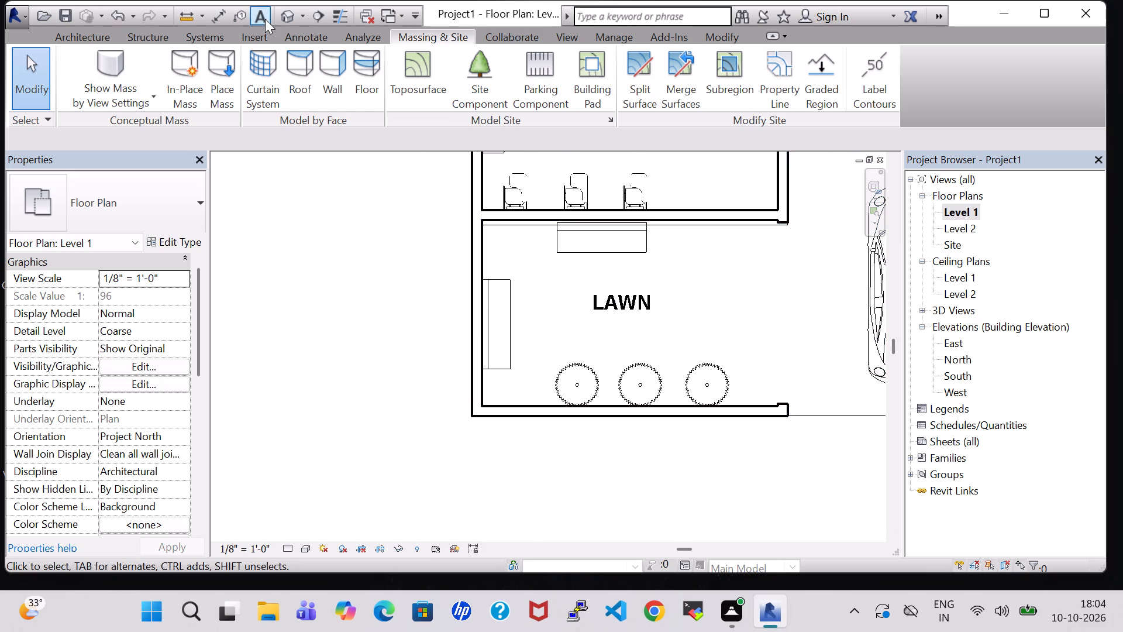
left_click(285, 18)
scroll(176, 261, "down", 3)
scroll(353, 300, "down", 2)
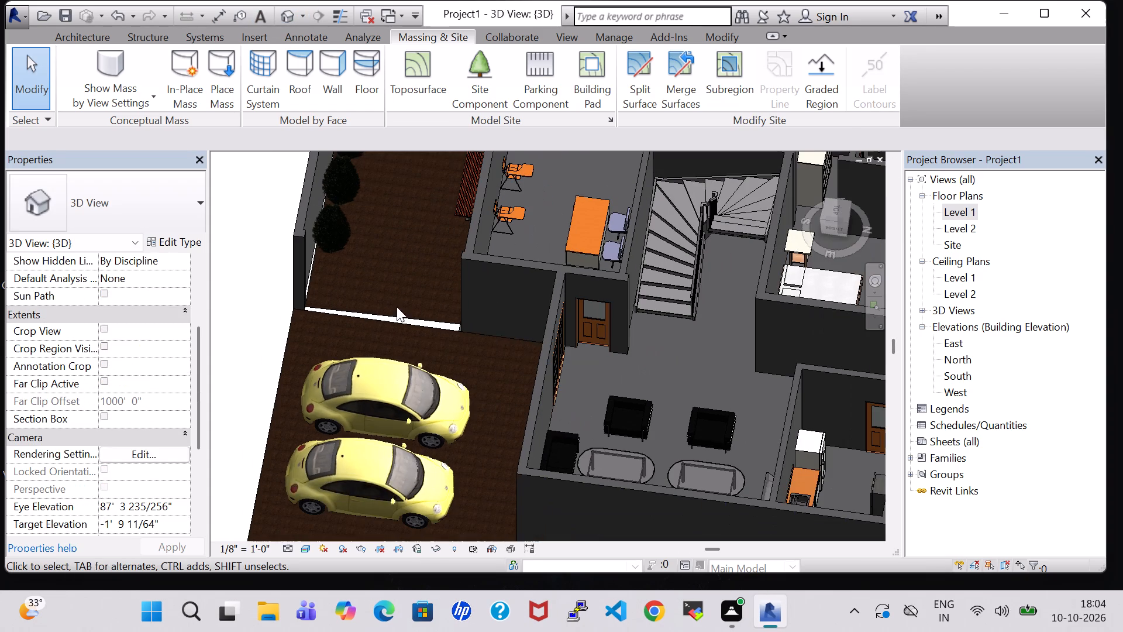
middle_click_drag(357, 317, 451, 362, "shift")
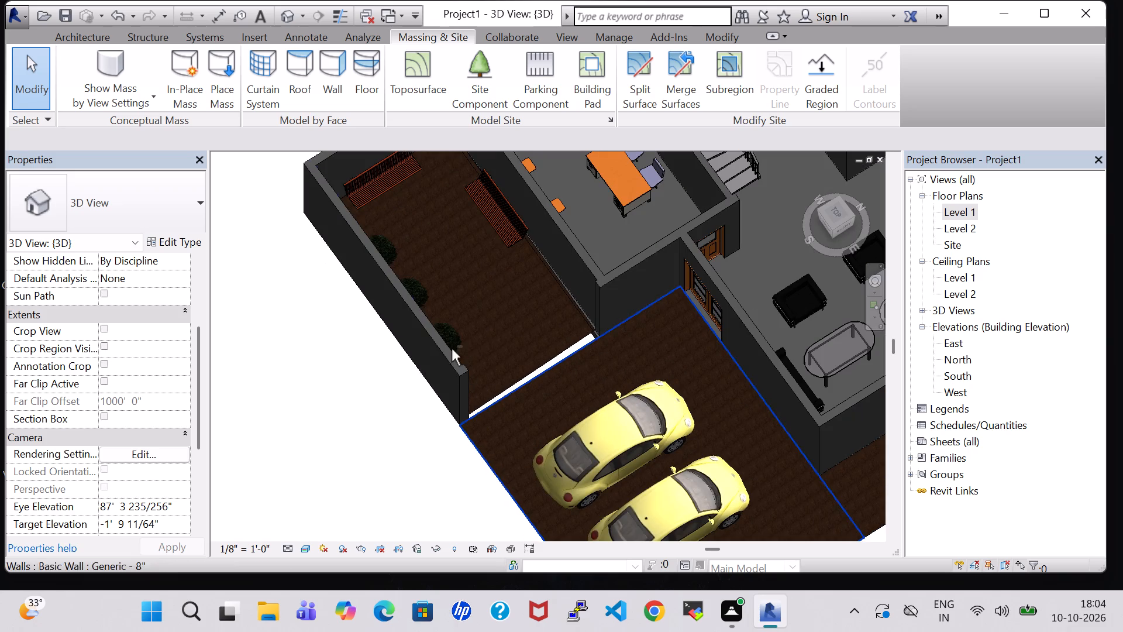
scroll(519, 370, "up", 5)
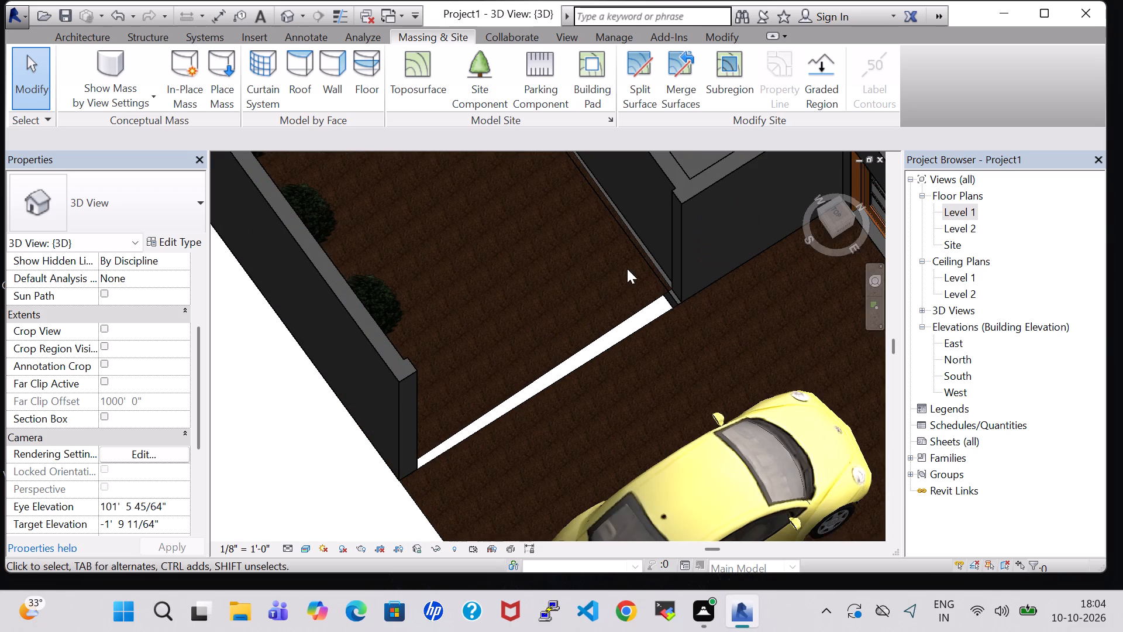
left_click(627, 269)
middle_click_drag(535, 310, 453, 123, "shift")
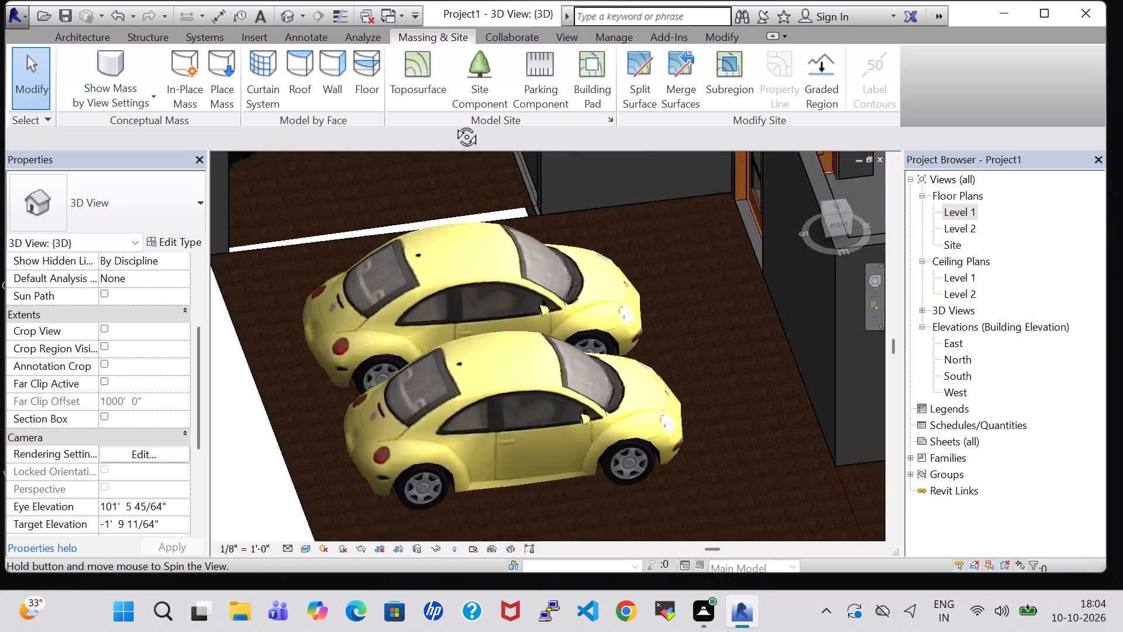
middle_click_drag(453, 123, 450, 120, "shift")
Delete the Lawn's toposurface.
middle_click_drag(411, 265, 787, 631)
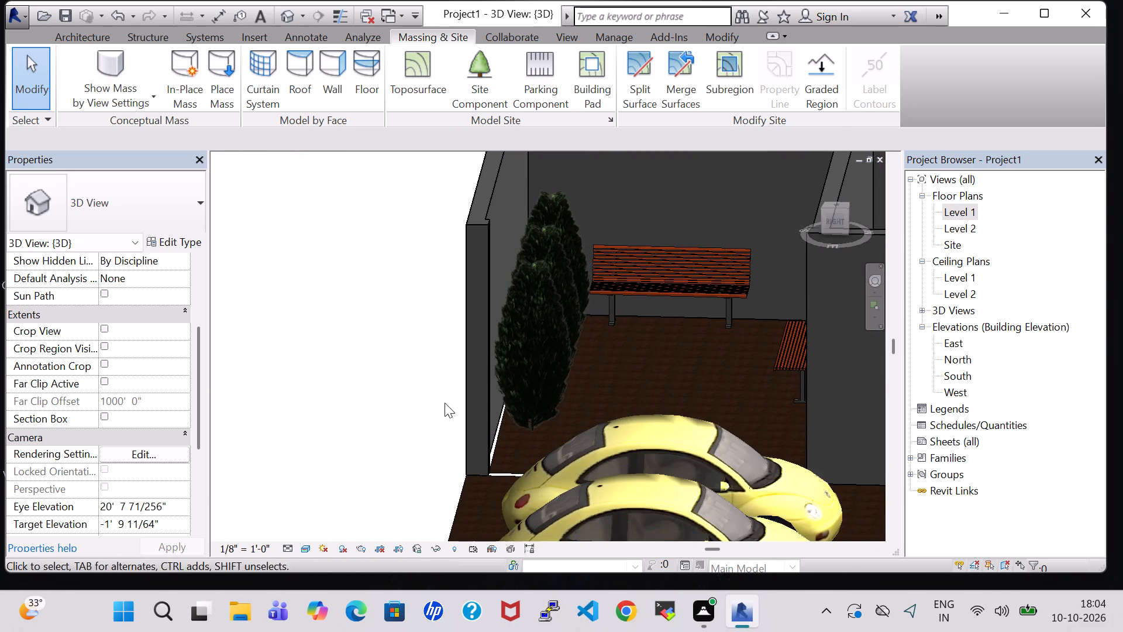
left_click(492, 461)
key("Delete")
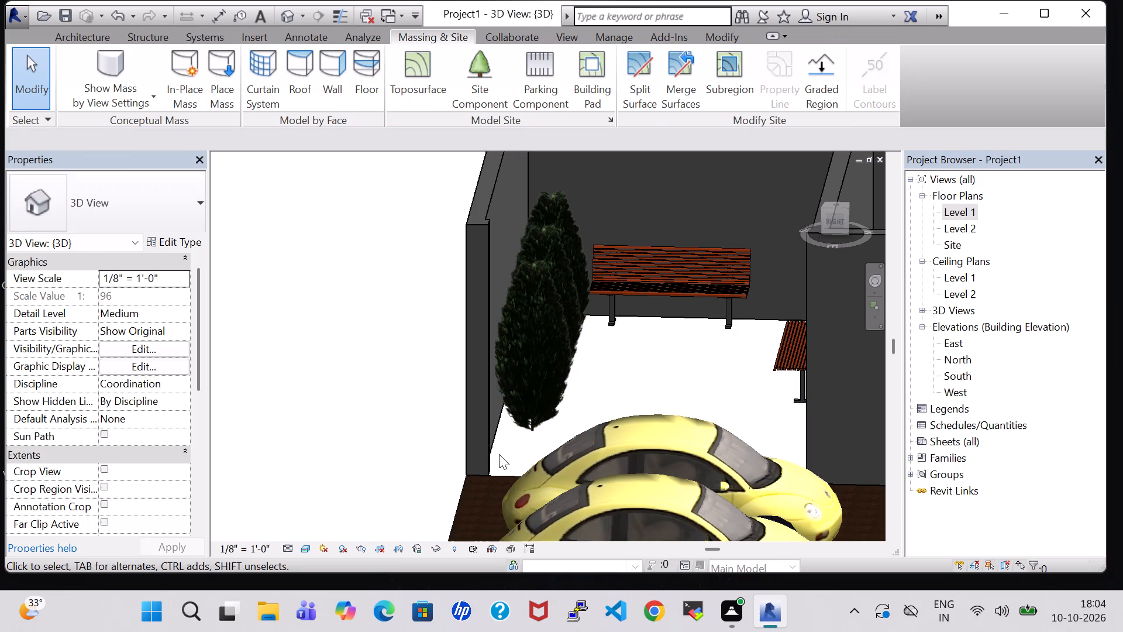
Start a new Lawn toposurface in the 3D view, placing a 0' 0" absolute elevation point at the rear corner on the tree side.
middle_click(674, 351)
middle_click_drag(681, 327, 695, 384, "shift")
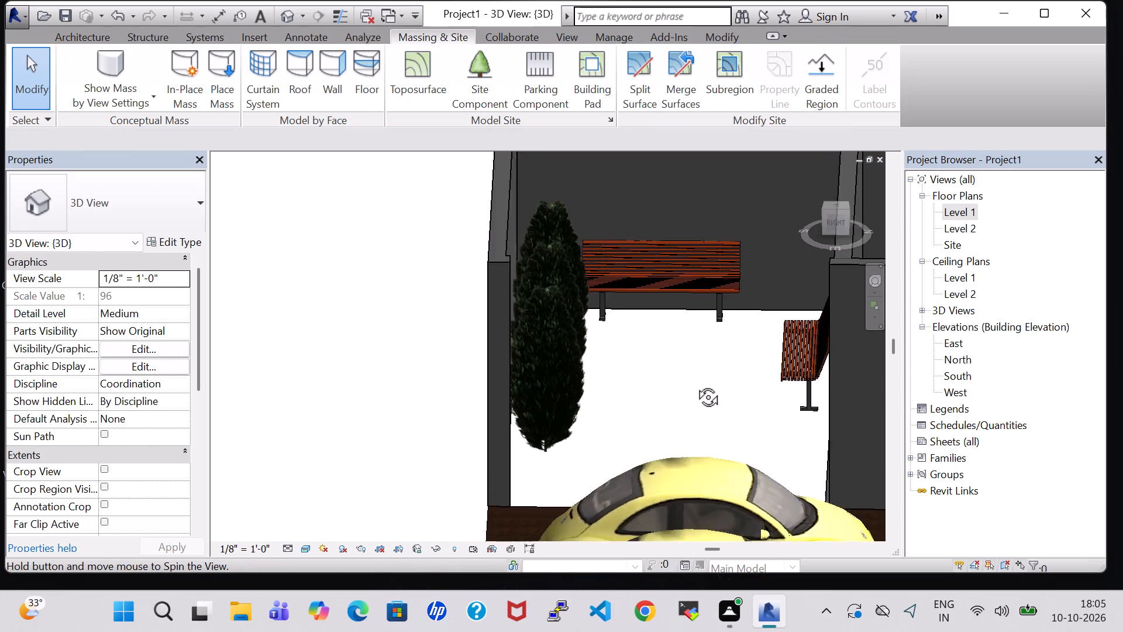
middle_click_drag(695, 384, 695, 414, "shift")
middle_click_drag(695, 414, 660, 403)
middle_click_drag(664, 402, 701, 393, "shift")
middle_click_drag(701, 383, 586, 334)
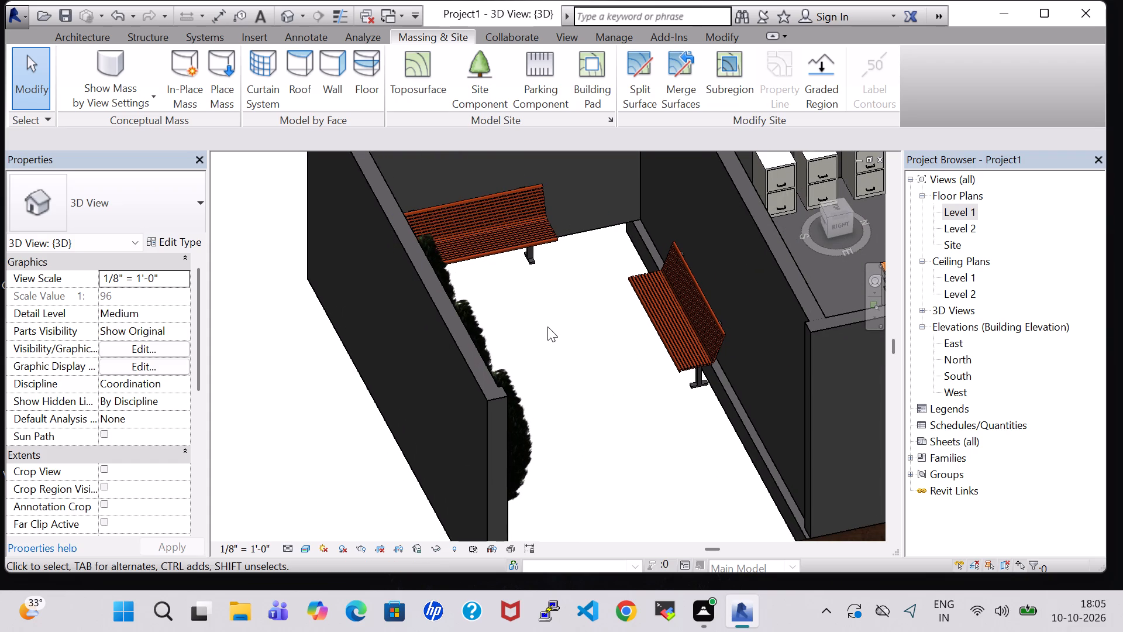
scroll(552, 327, "down", 2)
middle_click_drag(663, 460, 624, 453, "shift")
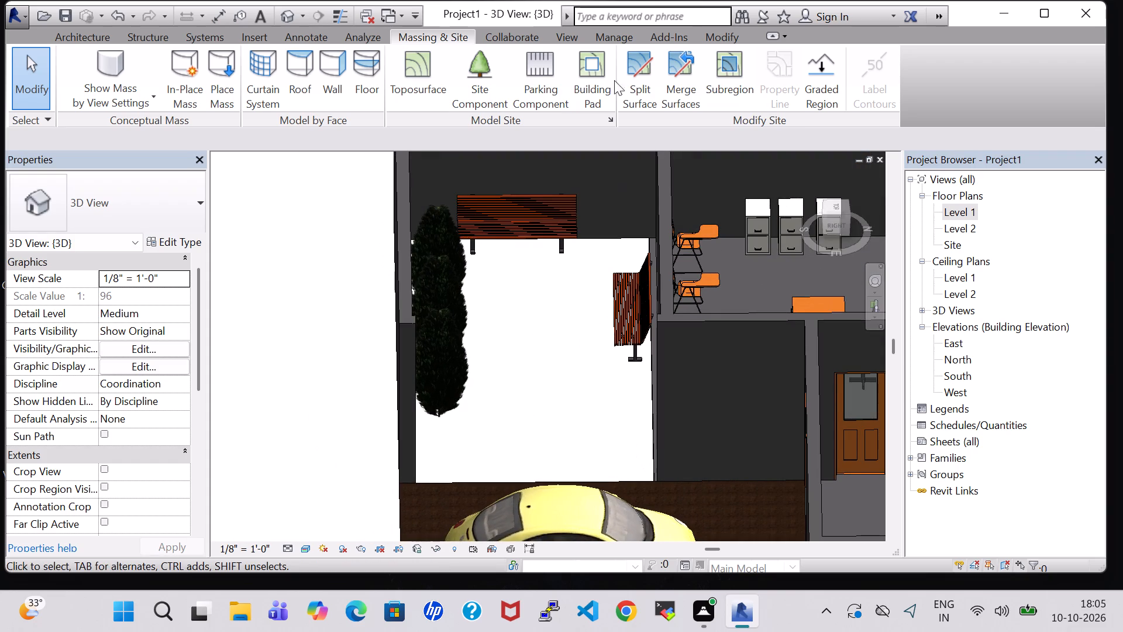
left_click(401, 73)
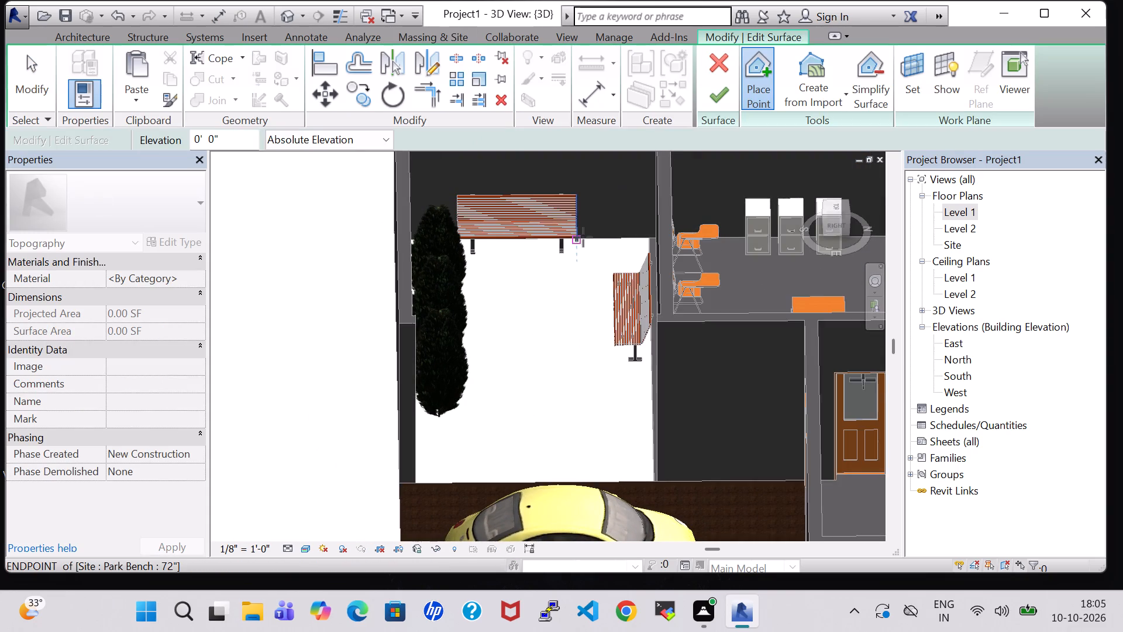
scroll(583, 237, "up", 7)
middle_click_drag(323, 260, 553, 330)
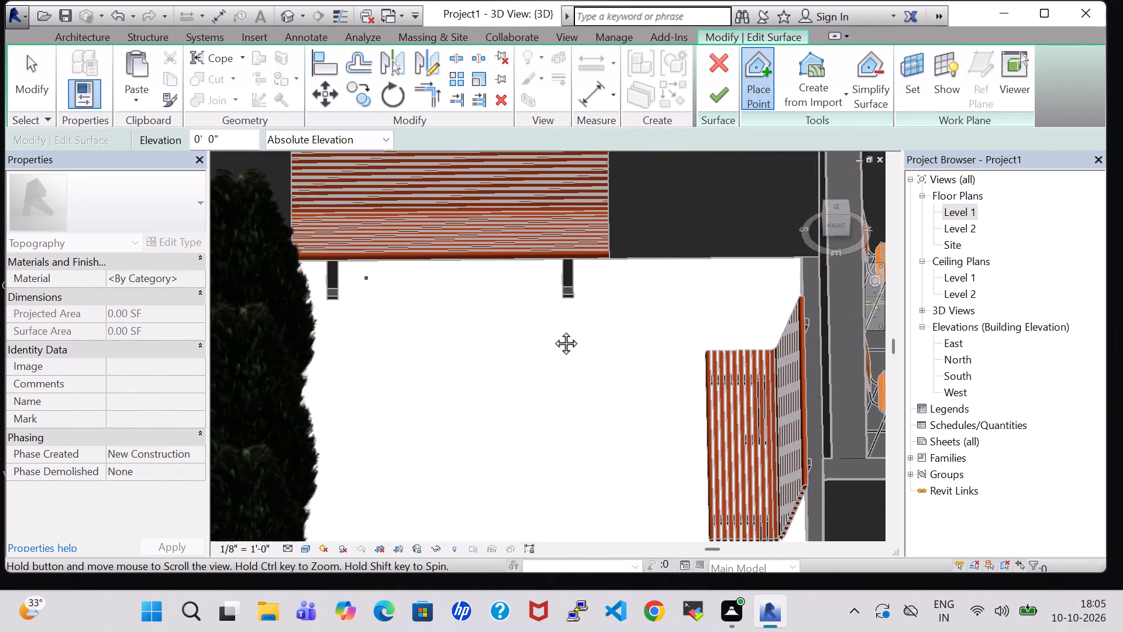
middle_click_drag(553, 330, 628, 341)
middle_click_drag(714, 377, 672, 476, "shift")
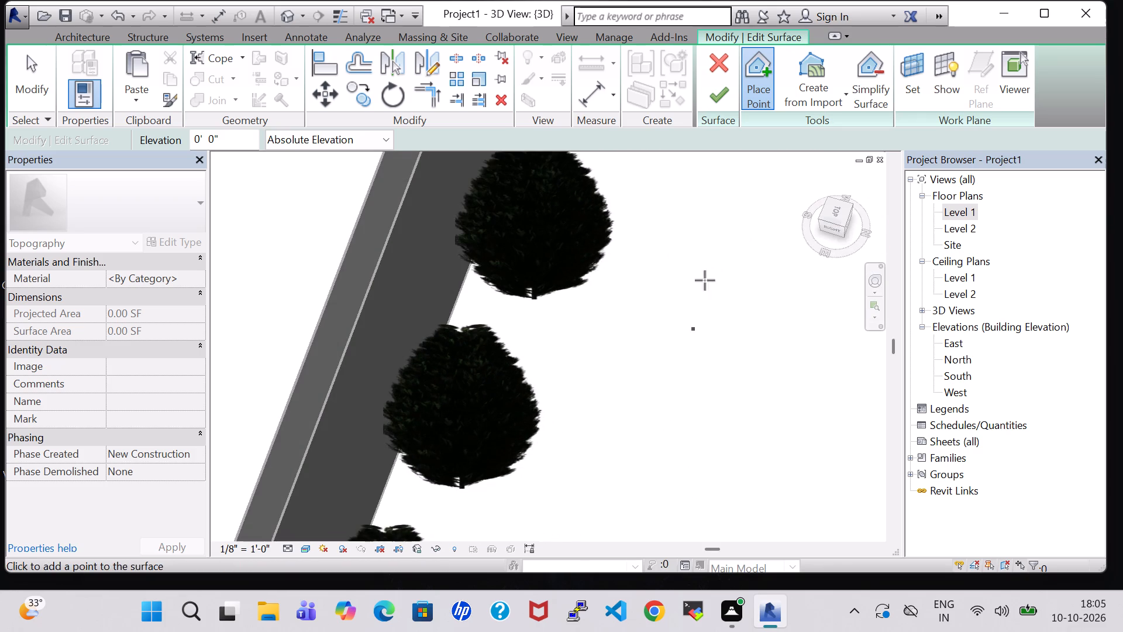
middle_click_drag(716, 196, 683, 484)
scroll(564, 312, "up", 3)
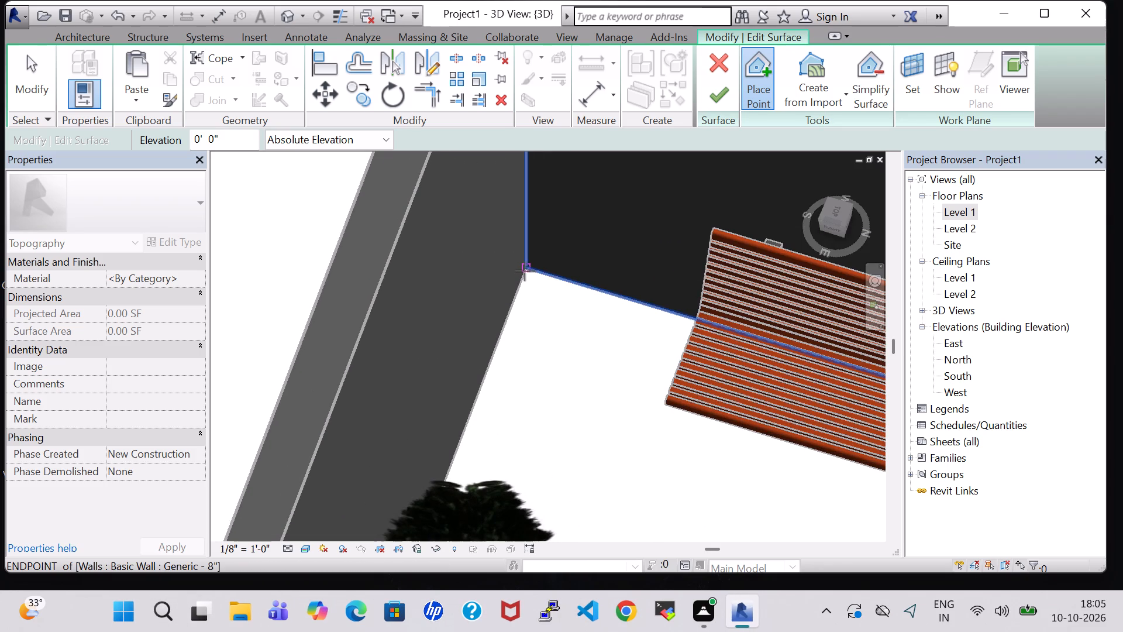
left_click(525, 273)
Place a surface point at the Lawn's other rear corner, on the inner wall side, at 0' 0" absolute elevation.
middle_click_drag(689, 436, 137, 185)
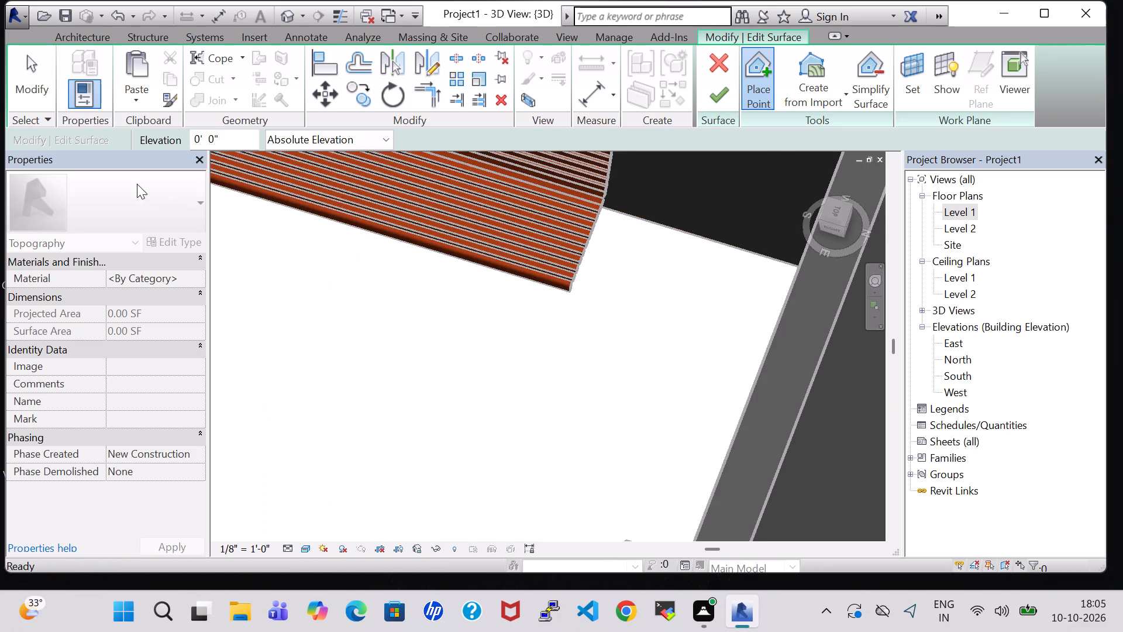
scroll(753, 289, "up", 1)
middle_click_drag(669, 377, 720, 368, "shift")
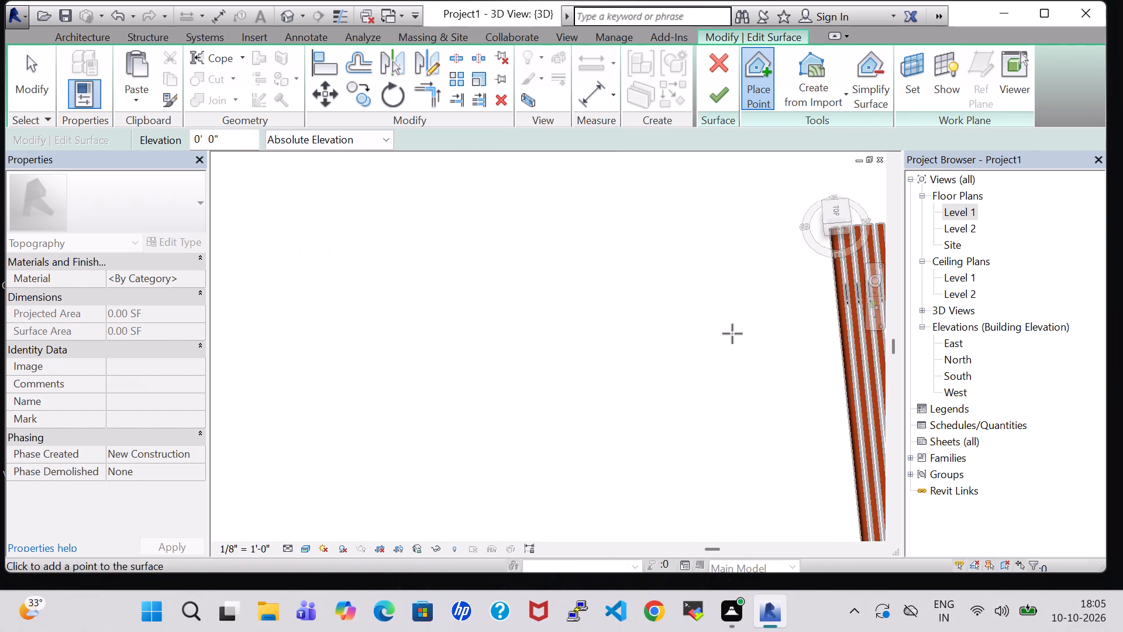
middle_click_drag(759, 241, 620, 495)
middle_click_drag(724, 212, 649, 367)
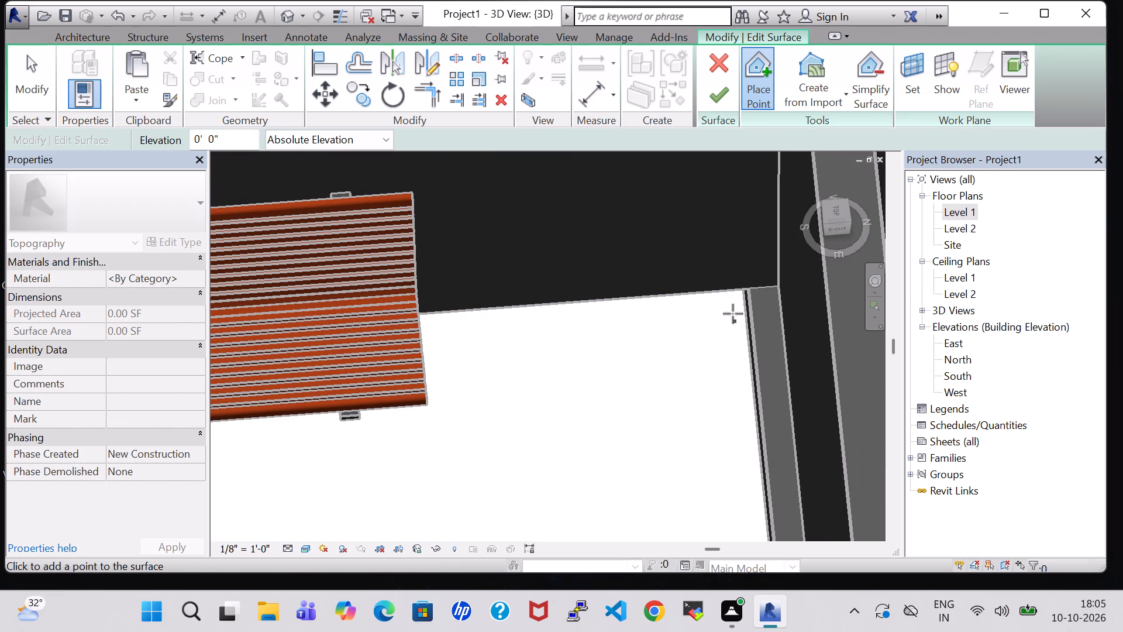
scroll(742, 296, "up", 5)
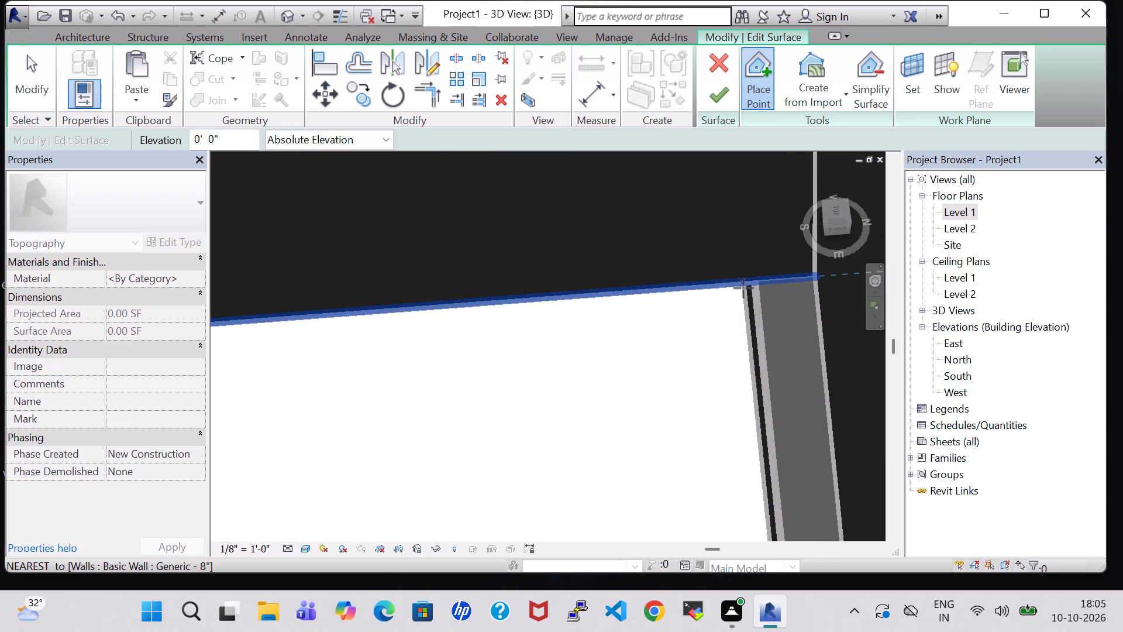
scroll(735, 312, "up", 6)
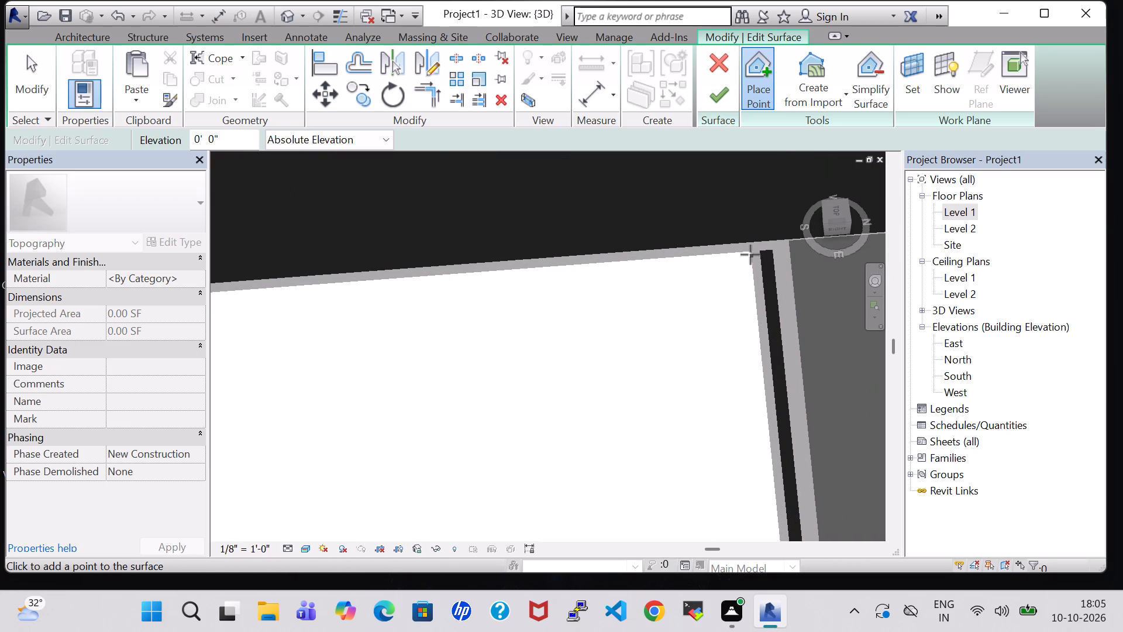
left_click(749, 253)
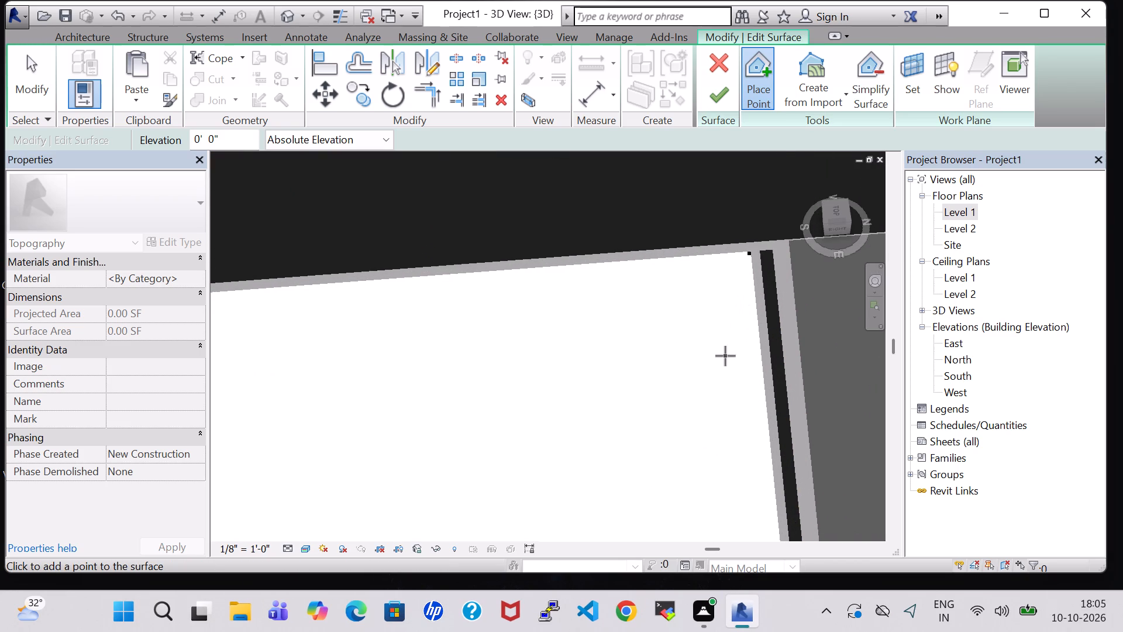
Place a surface point where the Lawn's inner wall meets the Porch surface, at 0' 0" absolute elevation.
middle_click_drag(725, 356, 657, 287)
scroll(657, 287, "down", 5)
middle_click_drag(639, 321, 674, 74)
scroll(674, 72, "down", 7)
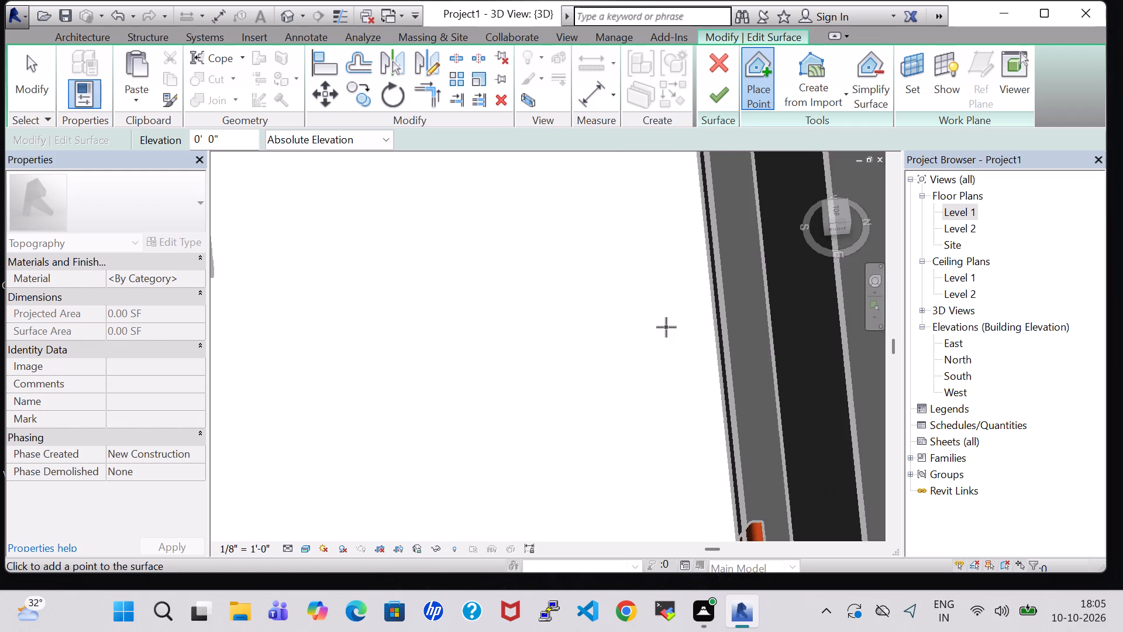
scroll(666, 327, "down", 2)
middle_click_drag(664, 327, 672, 95)
scroll(667, 135, "down", 6)
middle_click_drag(560, 375, 498, 143)
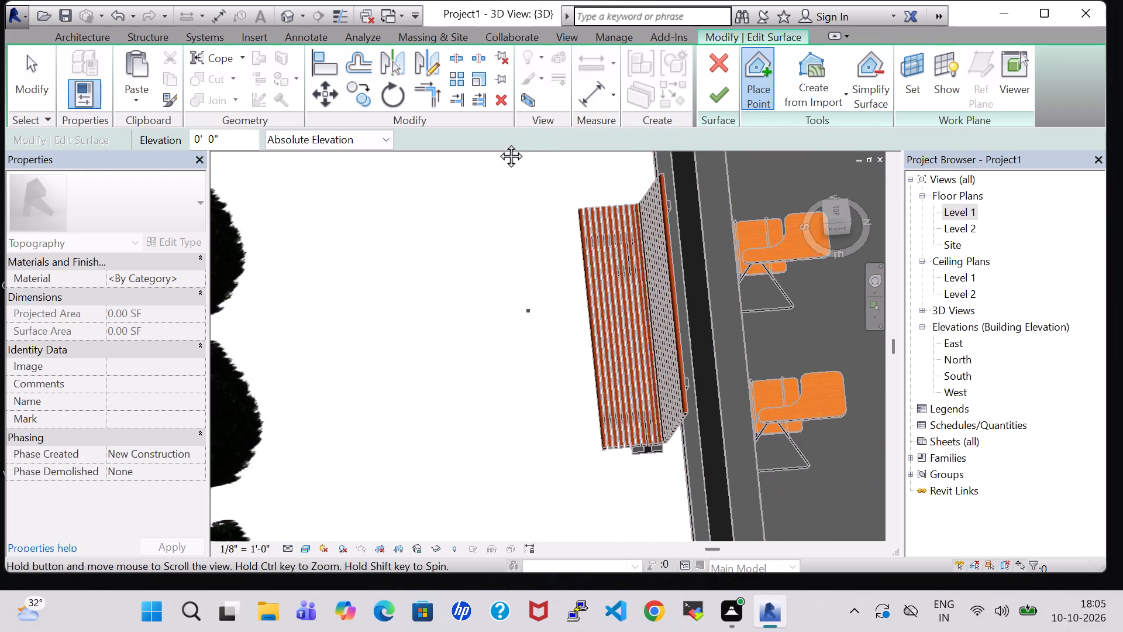
middle_click_drag(498, 143, 498, 94)
scroll(526, 387, "down", 1)
middle_click_drag(526, 387, 548, 157)
scroll(548, 157, "down", 1)
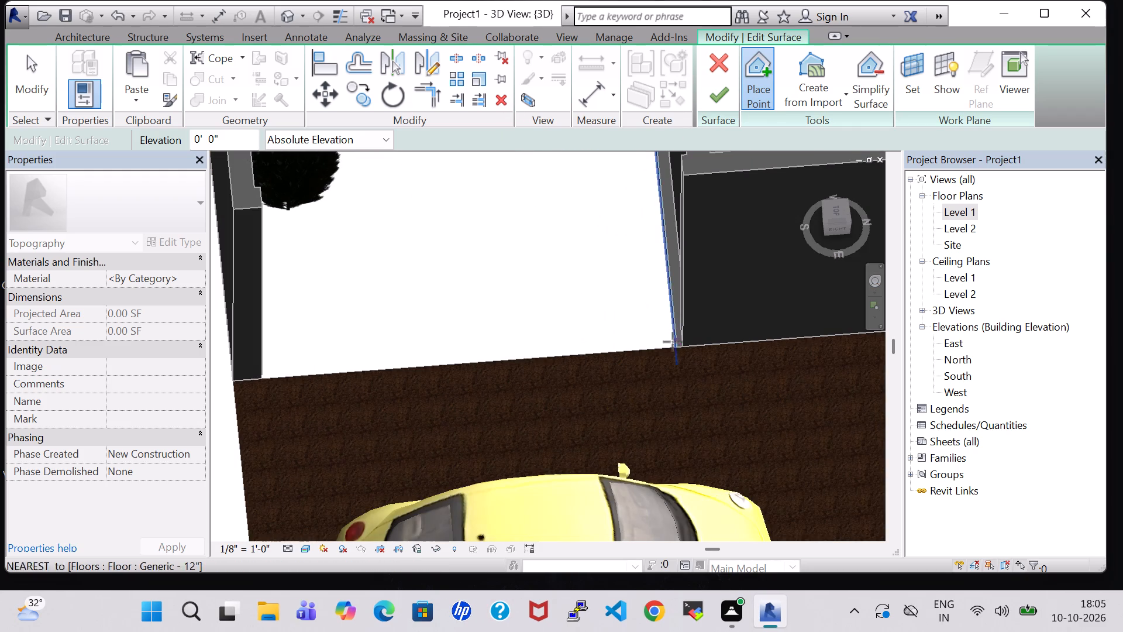
scroll(675, 347, "up", 11)
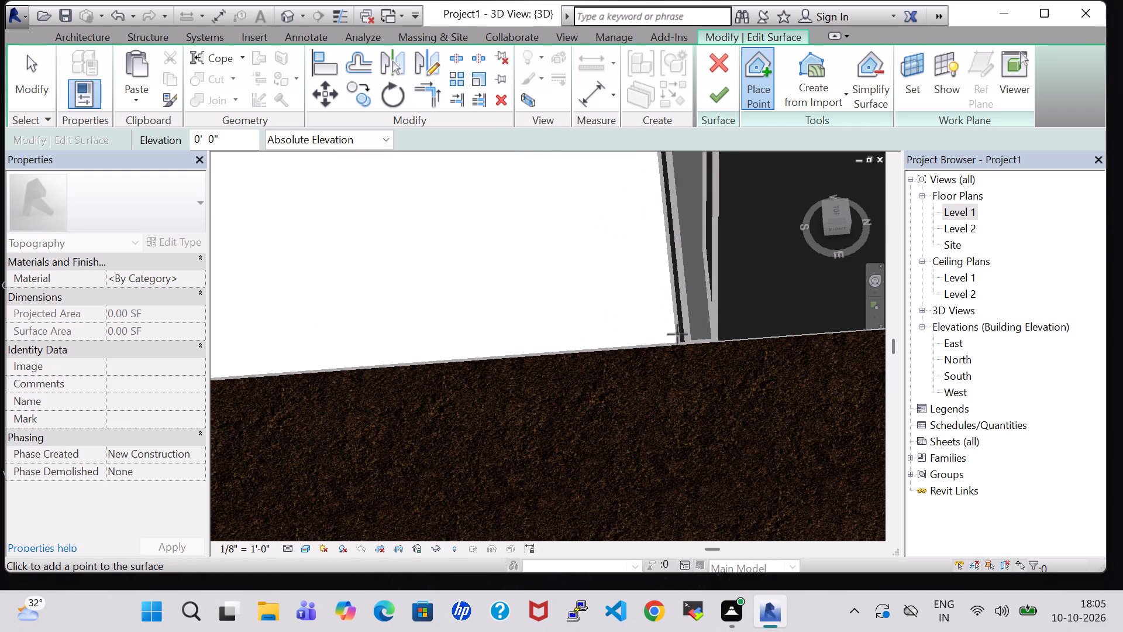
left_click(677, 344)
Place the last point where the outer wall's end meets the Porch at 0' 0" absolute elevation, and finish the Lawn surface.
middle_click_drag(473, 319, 757, 289)
scroll(729, 295, "up", 1)
scroll(695, 291, "down", 4)
middle_click_drag(456, 255, 705, 249)
middle_click_drag(385, 308, 801, 246)
scroll(290, 334, "up", 4)
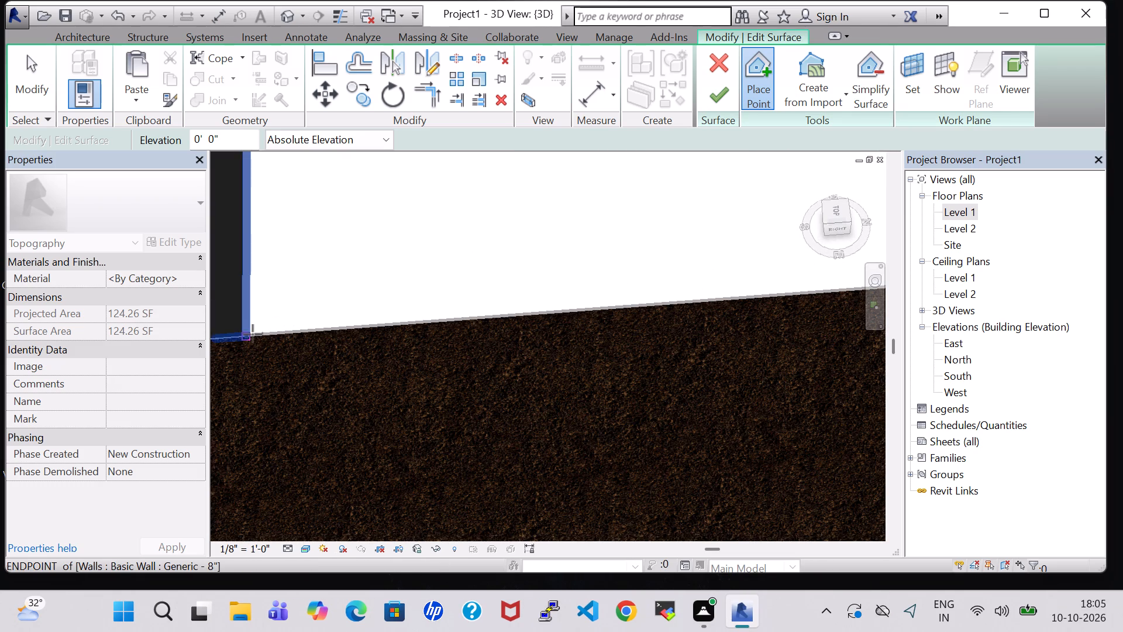
left_click(253, 334)
scroll(288, 325, "down", 1)
scroll(340, 342, "down", 10)
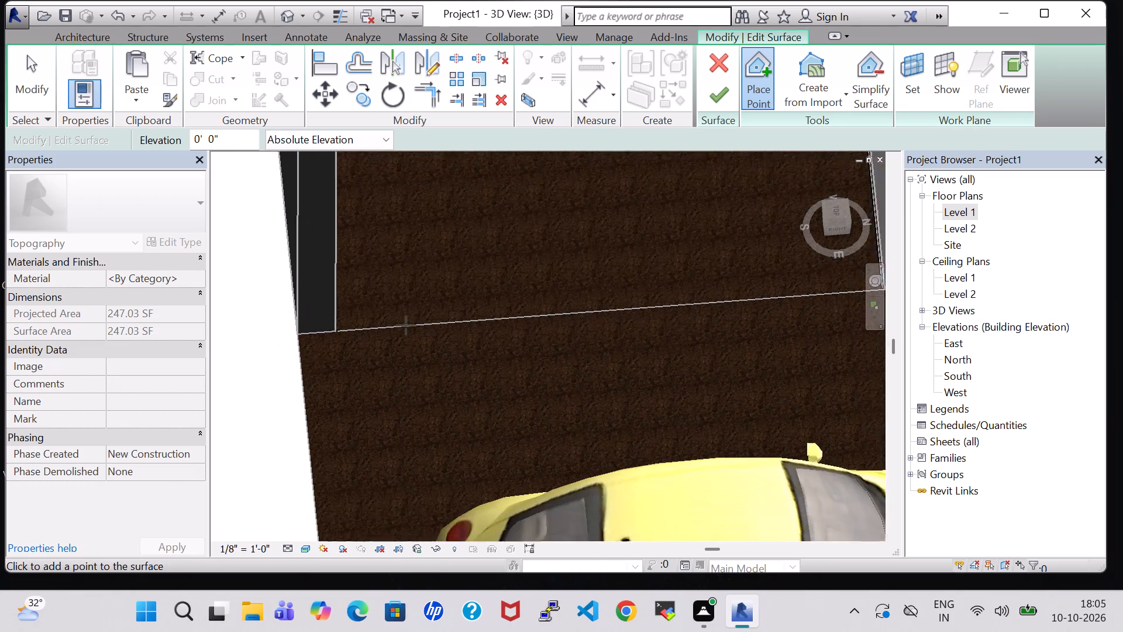
scroll(406, 325, "down", 2)
left_click(719, 87)
scroll(504, 315, "down", 3)
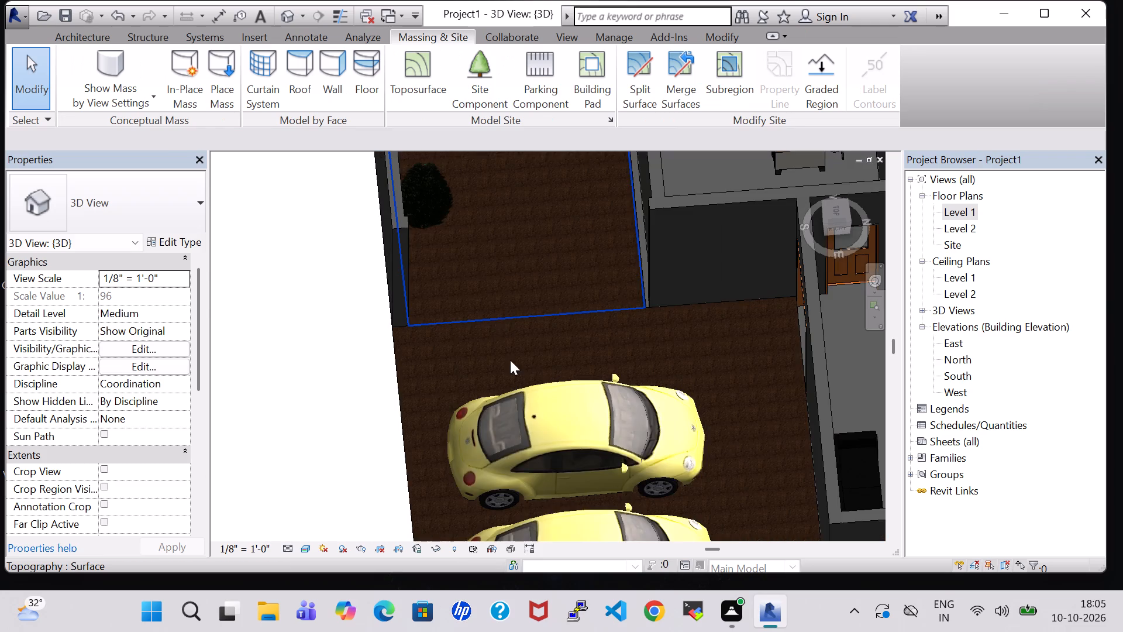
scroll(508, 353, "down", 4)
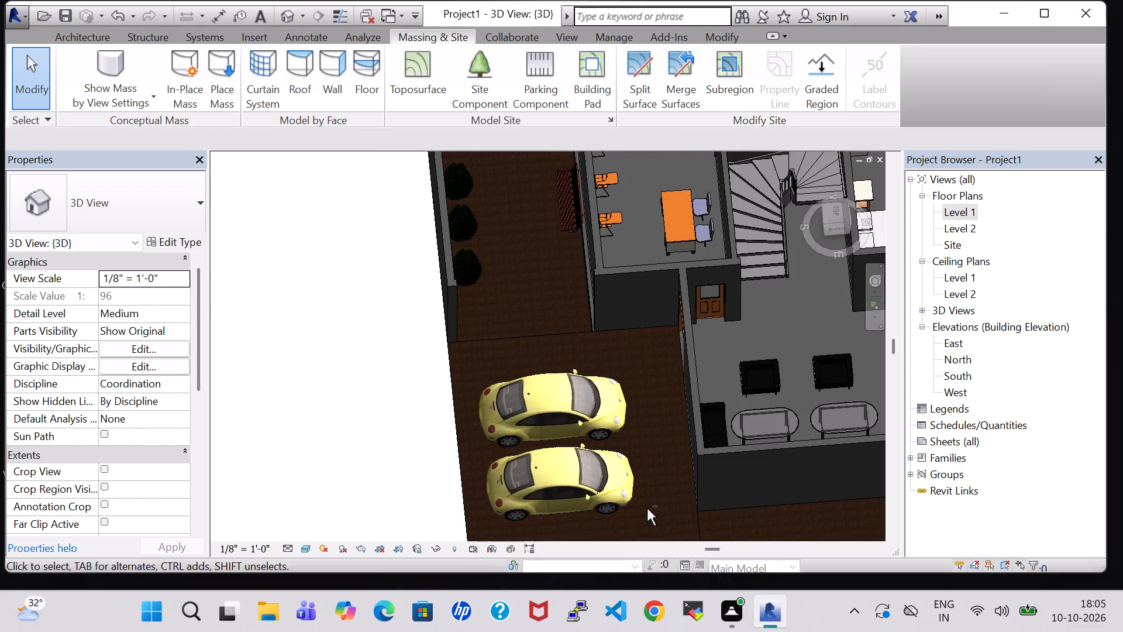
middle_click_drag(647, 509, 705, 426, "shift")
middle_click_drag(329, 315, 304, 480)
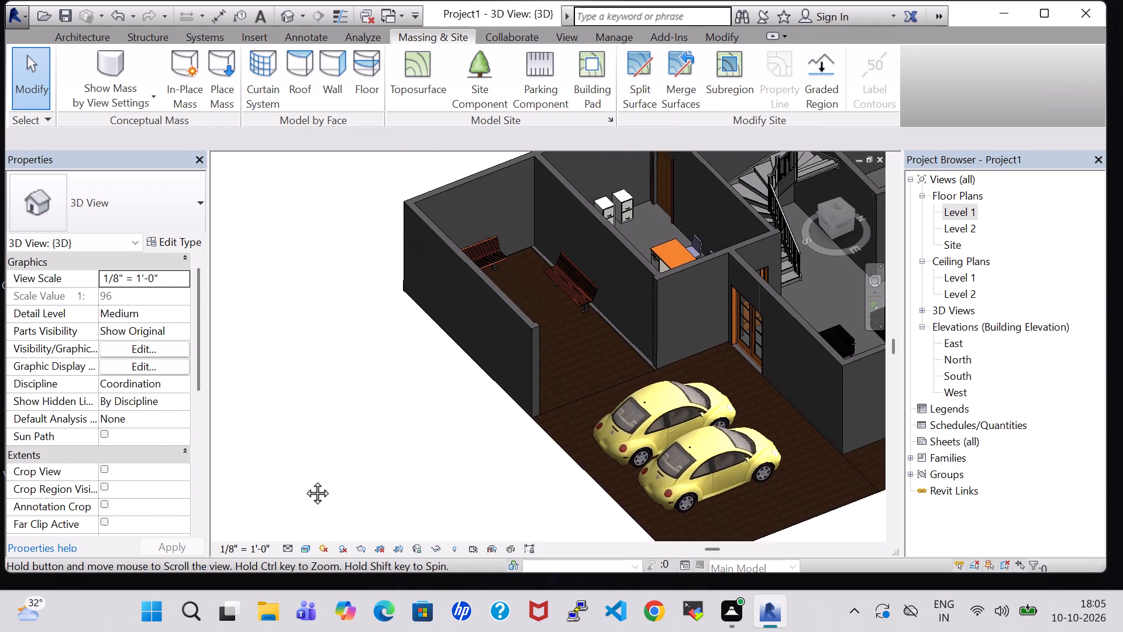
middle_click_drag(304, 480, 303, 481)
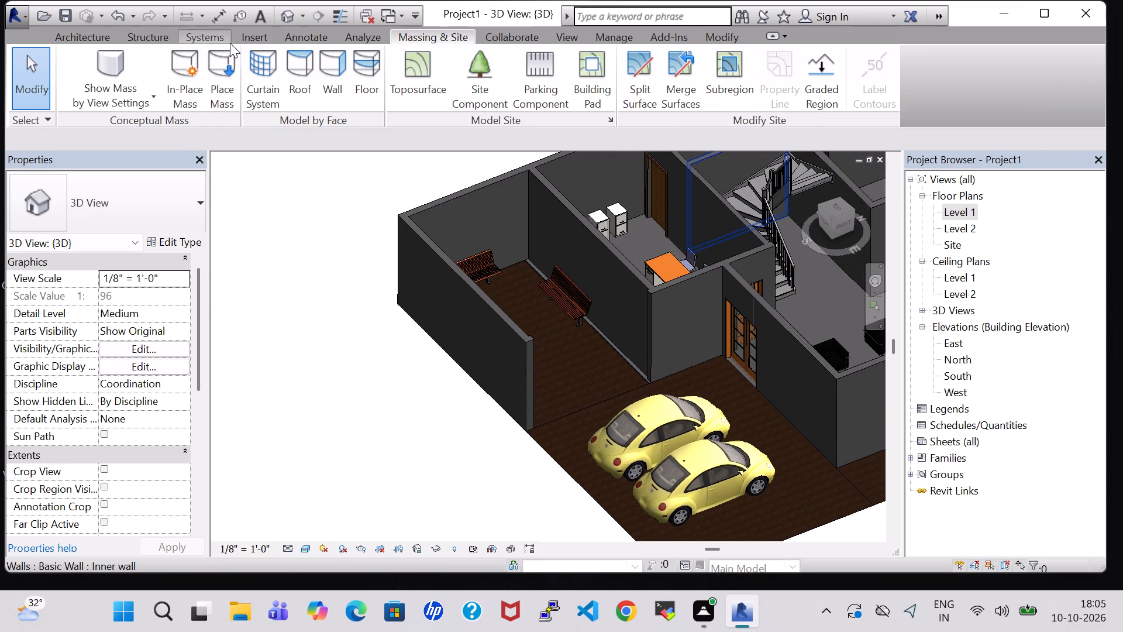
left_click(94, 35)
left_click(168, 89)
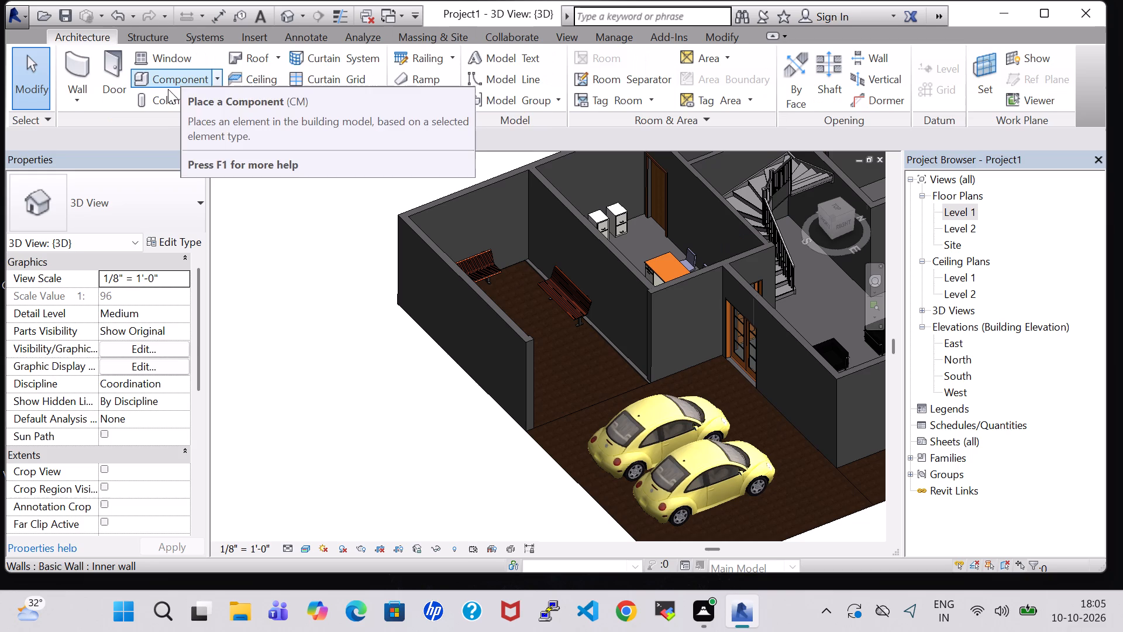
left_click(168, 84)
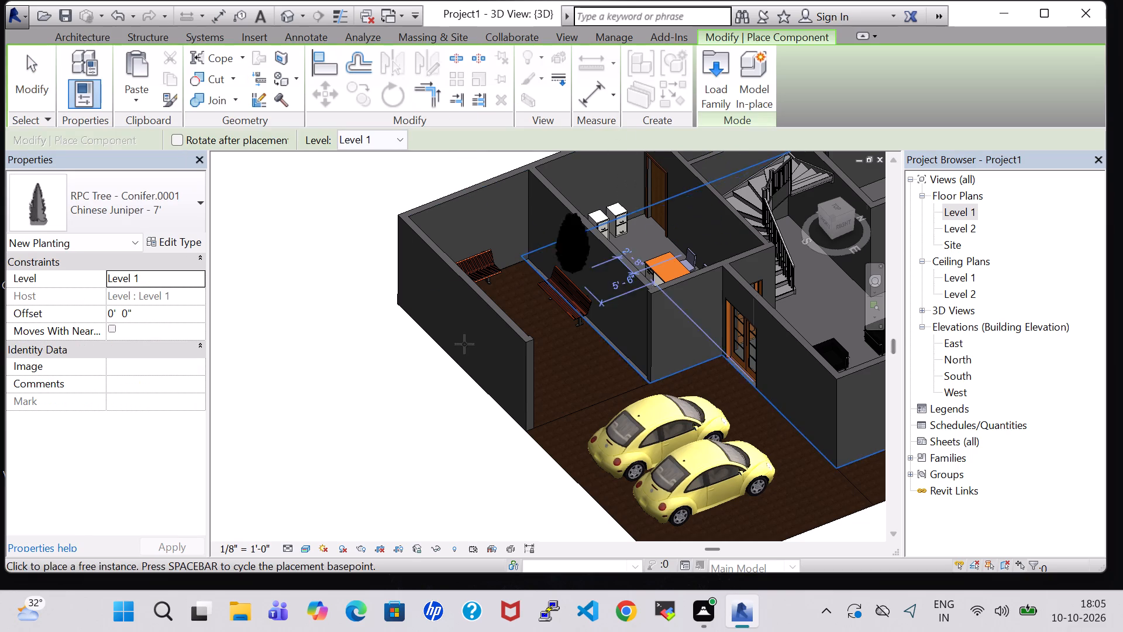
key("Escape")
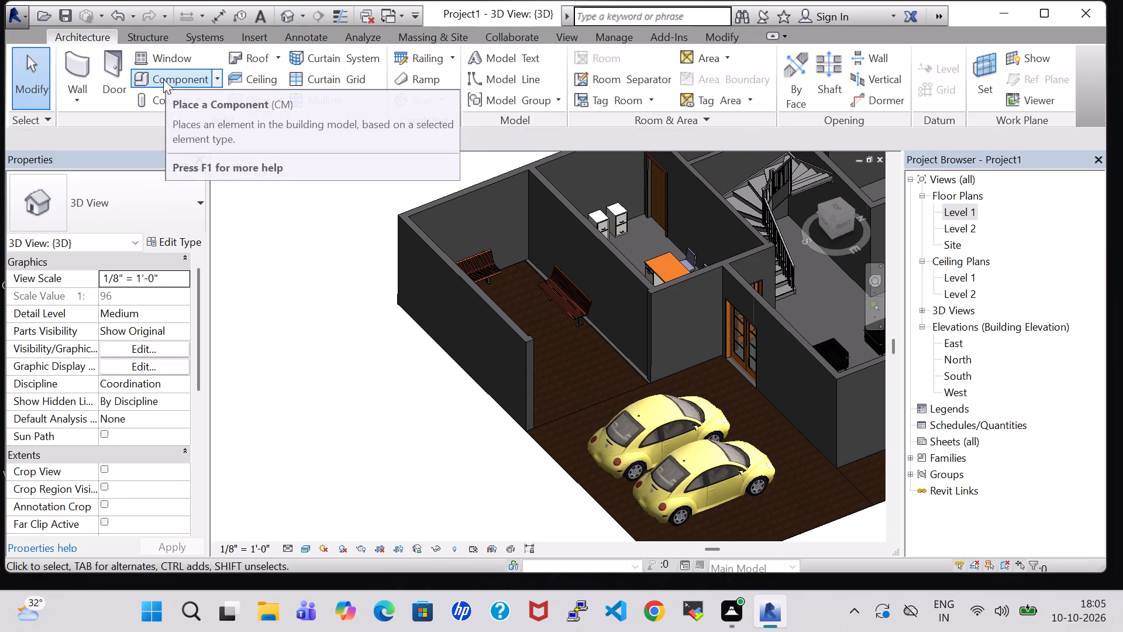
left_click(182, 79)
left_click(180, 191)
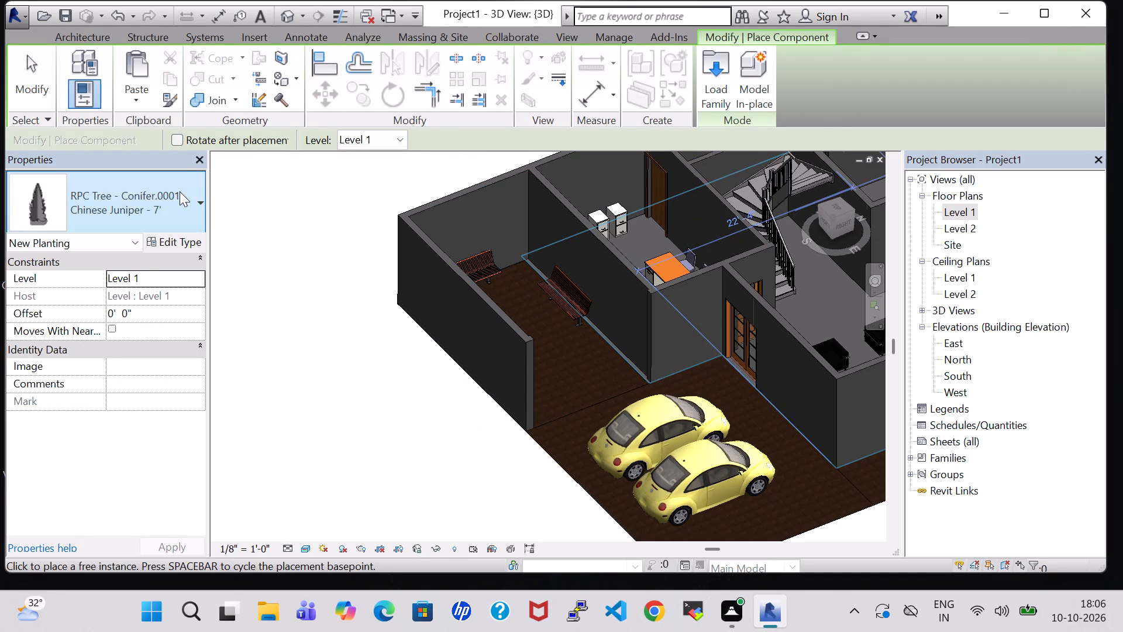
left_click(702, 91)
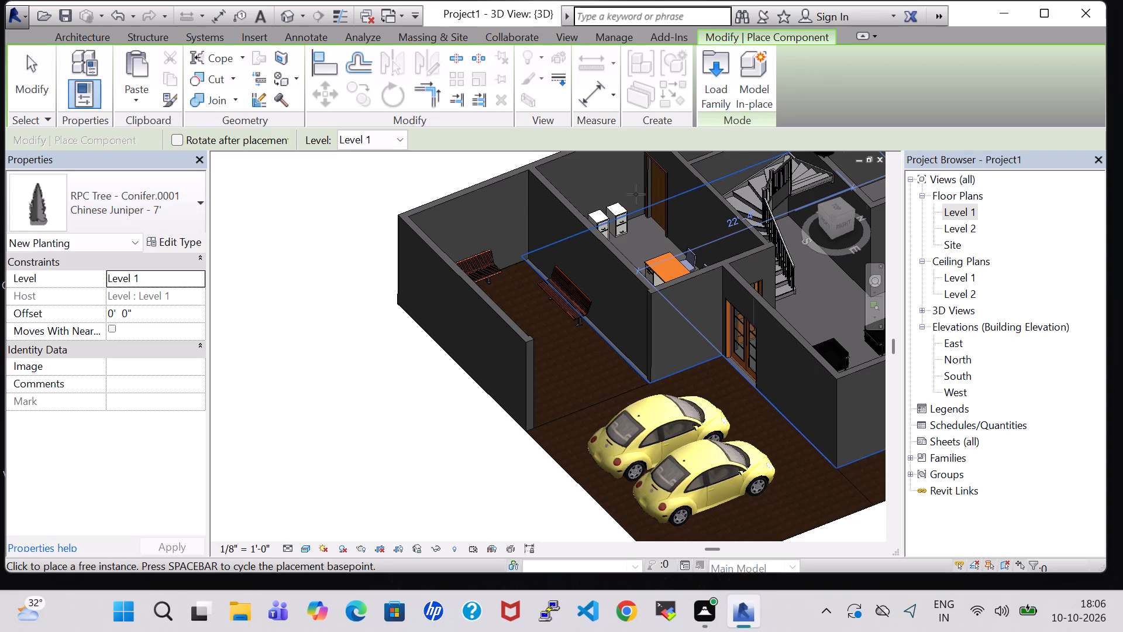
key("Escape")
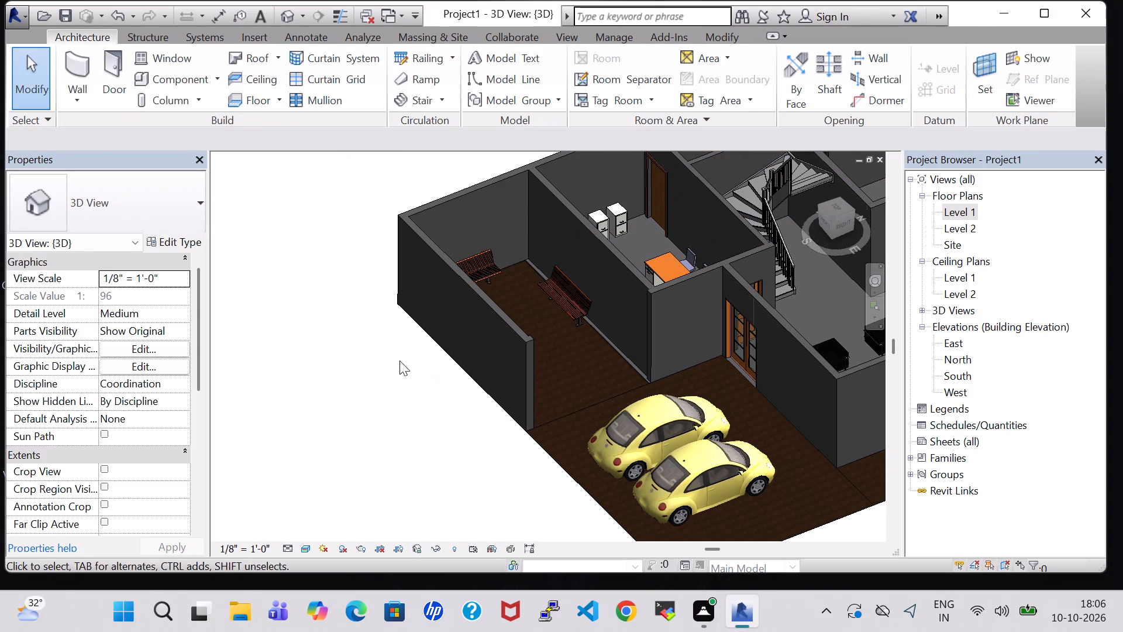
Load the Table-Coffee family from the Furniture Tables library folder for component placement.
left_click(177, 78)
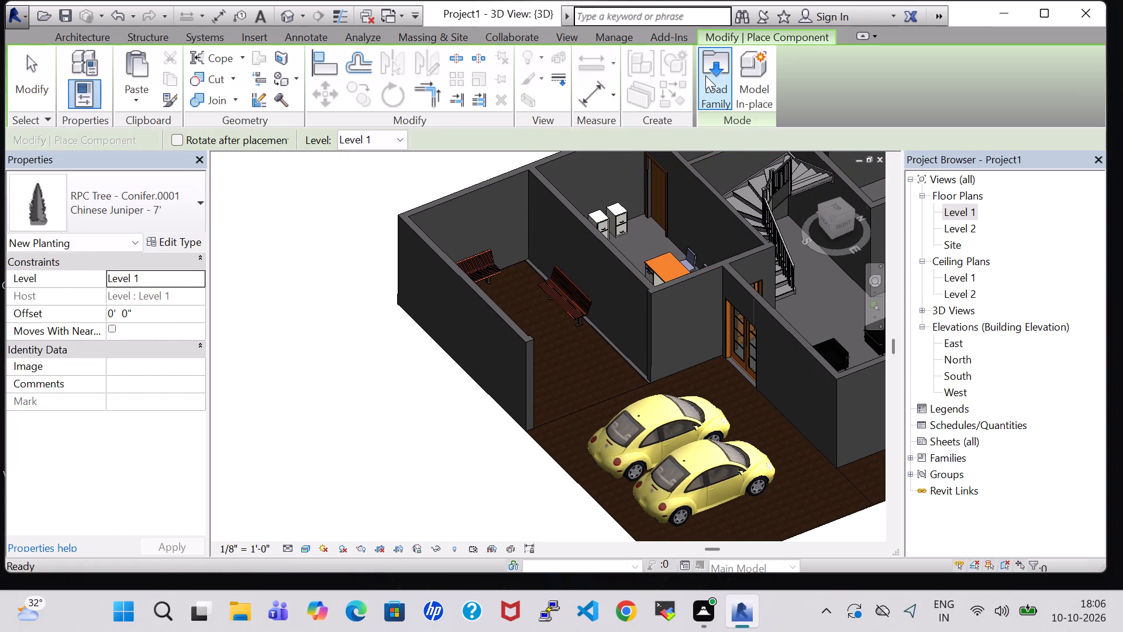
left_click(705, 75)
scroll(615, 316, "down", 1)
double_click(656, 255)
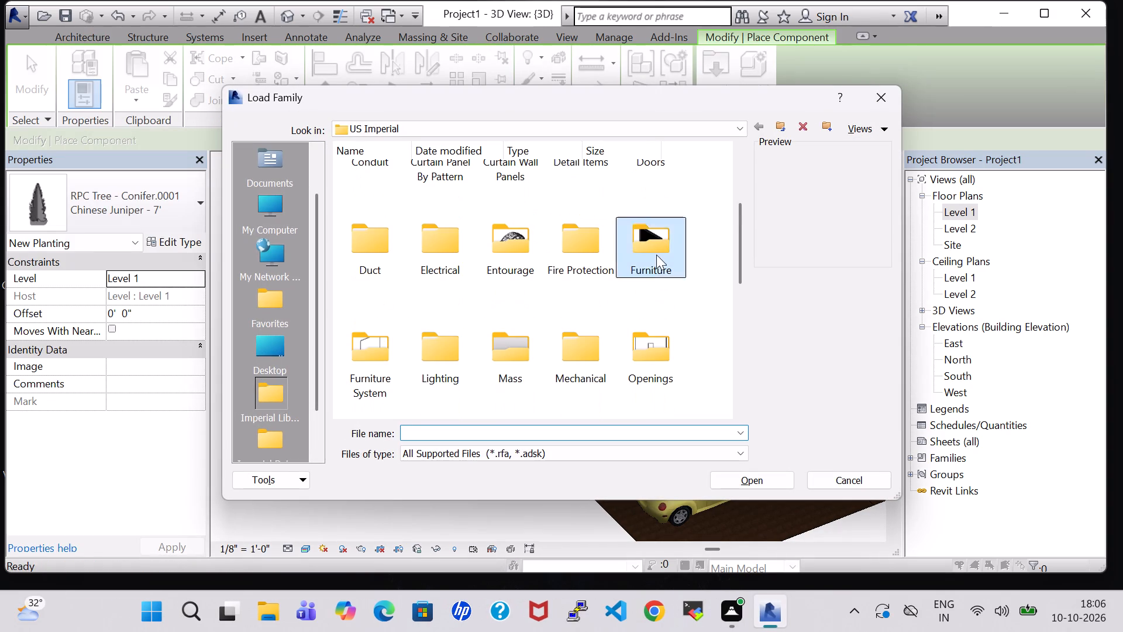
double_click(600, 193)
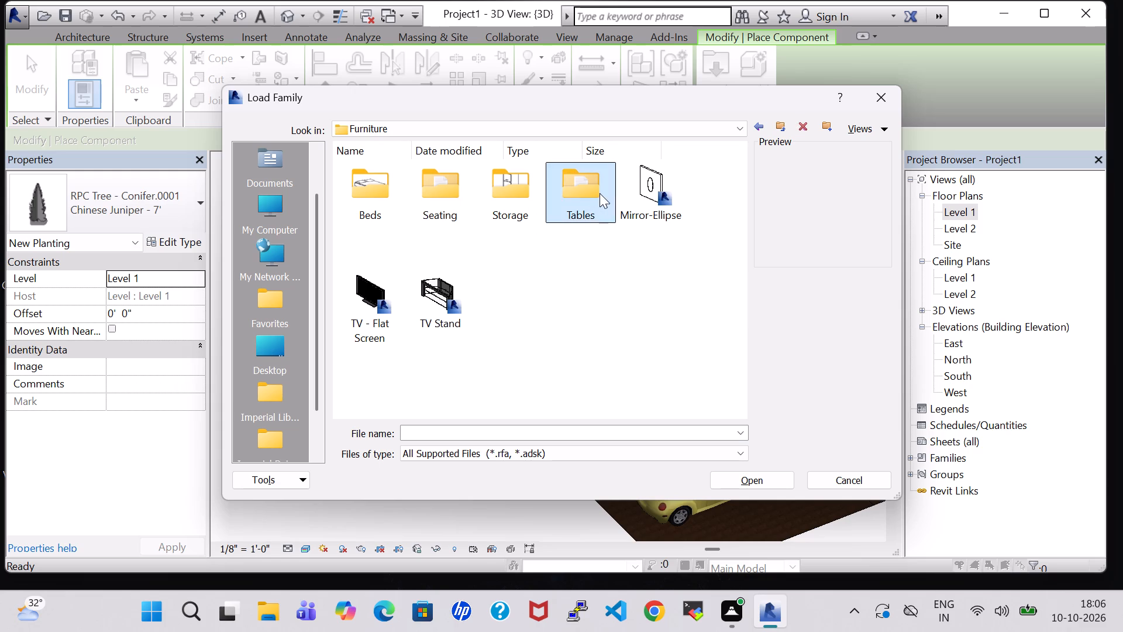
left_click(443, 190)
left_click(761, 483)
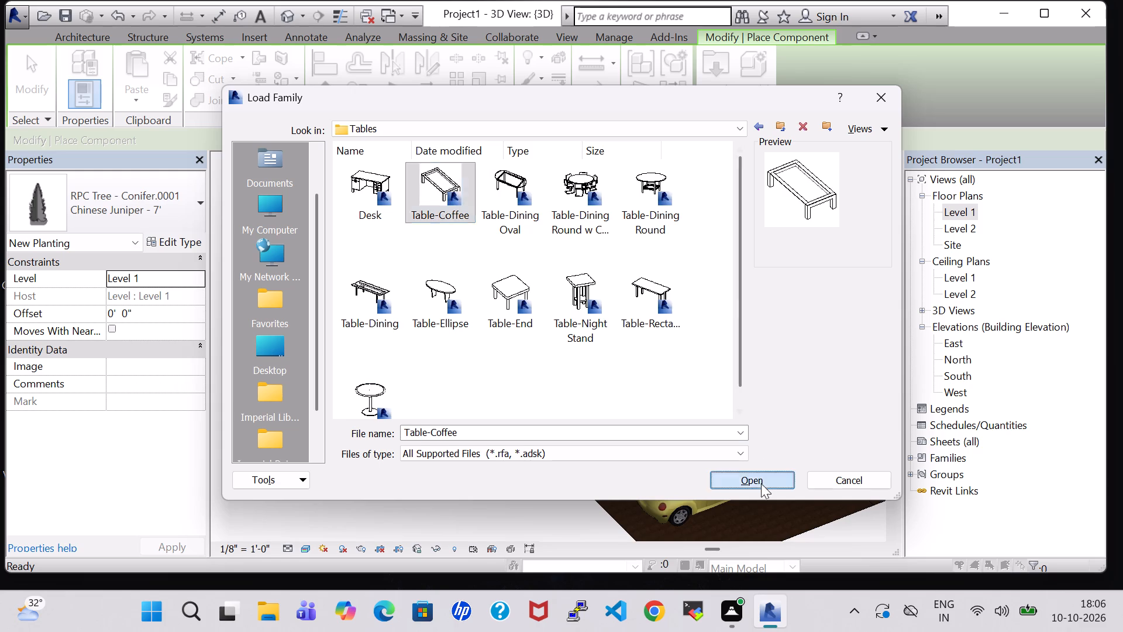
Place one 24" x 24" x 24" coffee table on the Lawn between the two benches and the junipers.
scroll(528, 315, "up", 4)
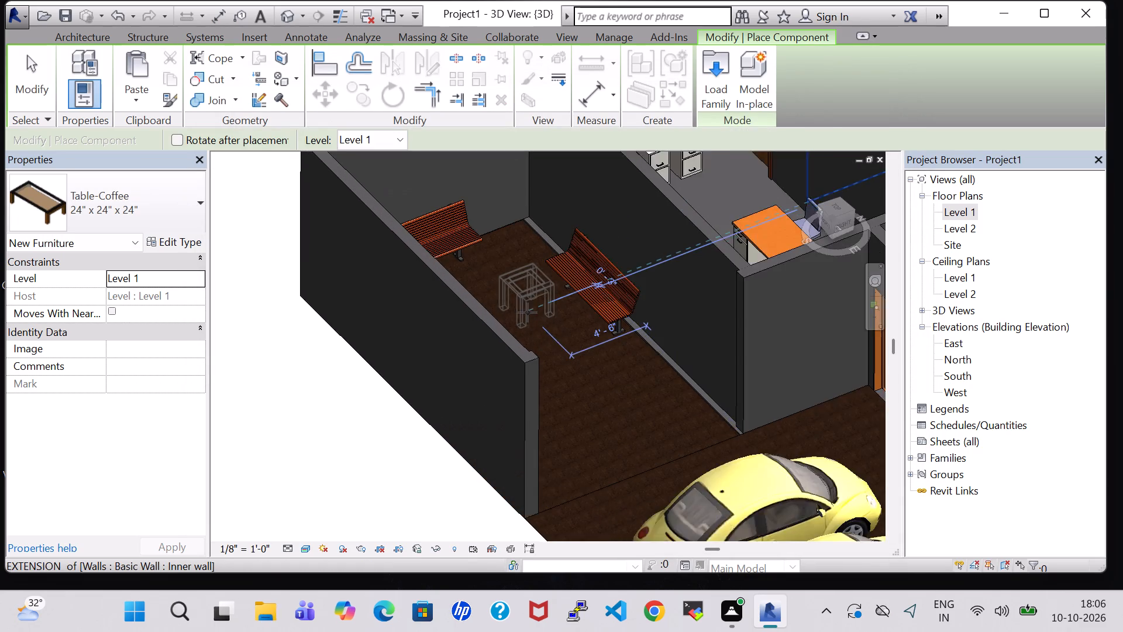
scroll(528, 312, "up", 1)
middle_click_drag(521, 313, 474, 326, "shift")
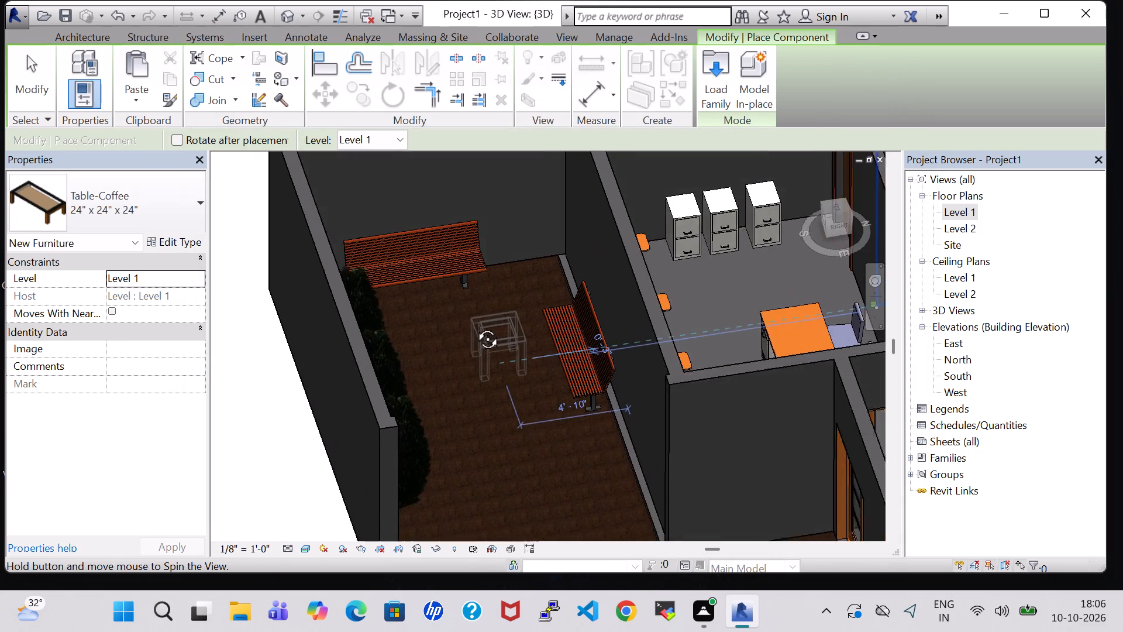
middle_click_drag(474, 326, 472, 326, "shift")
left_click(461, 366)
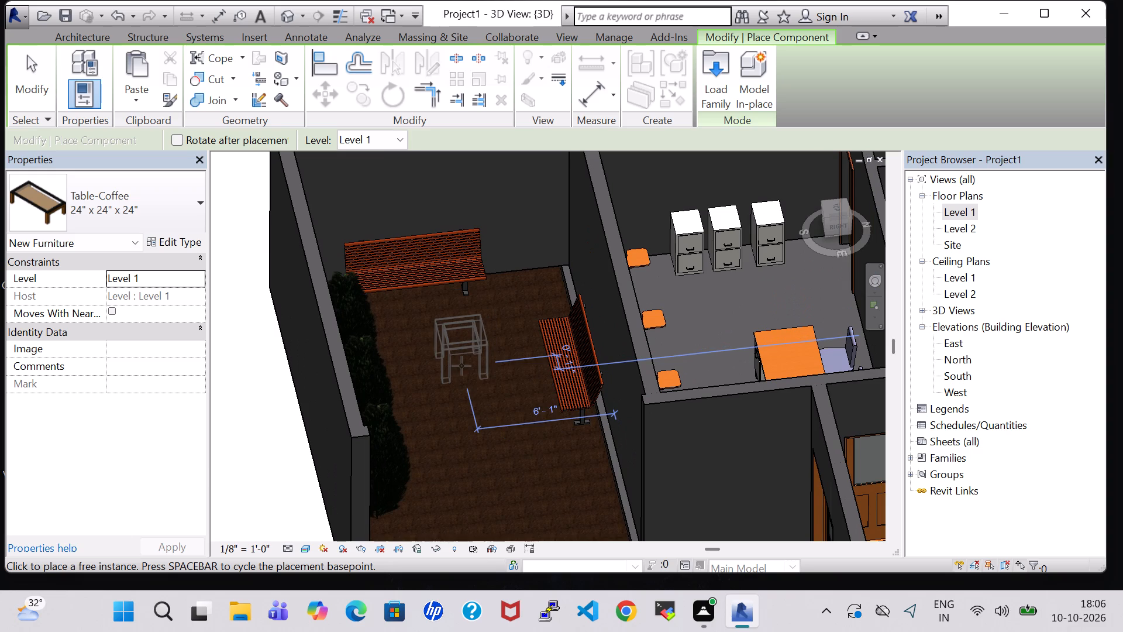
key("Escape")
key("Escape")
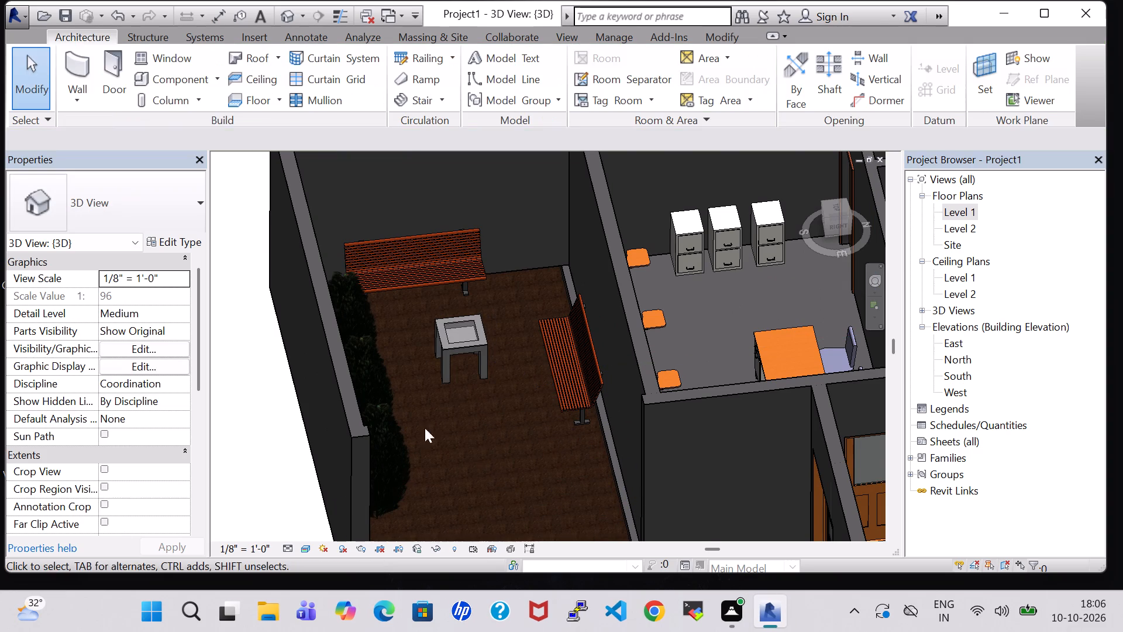
Open the Level 1 floor plan view.
scroll(342, 407, "down", 2)
scroll(478, 403, "down", 2)
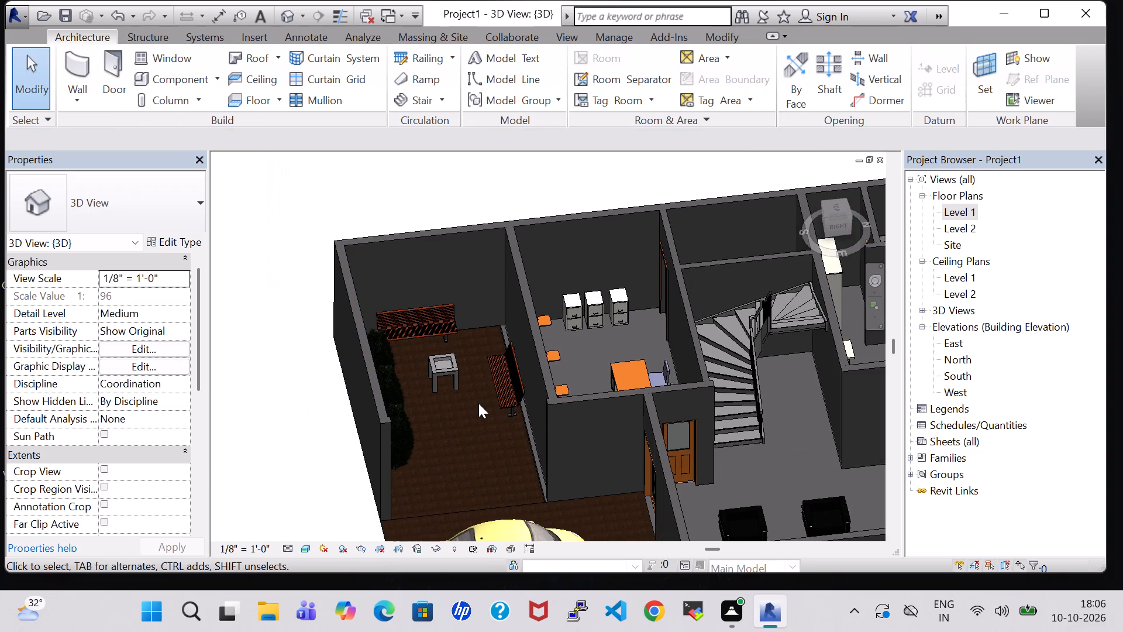
scroll(478, 403, "down", 2)
scroll(571, 407, "down", 3)
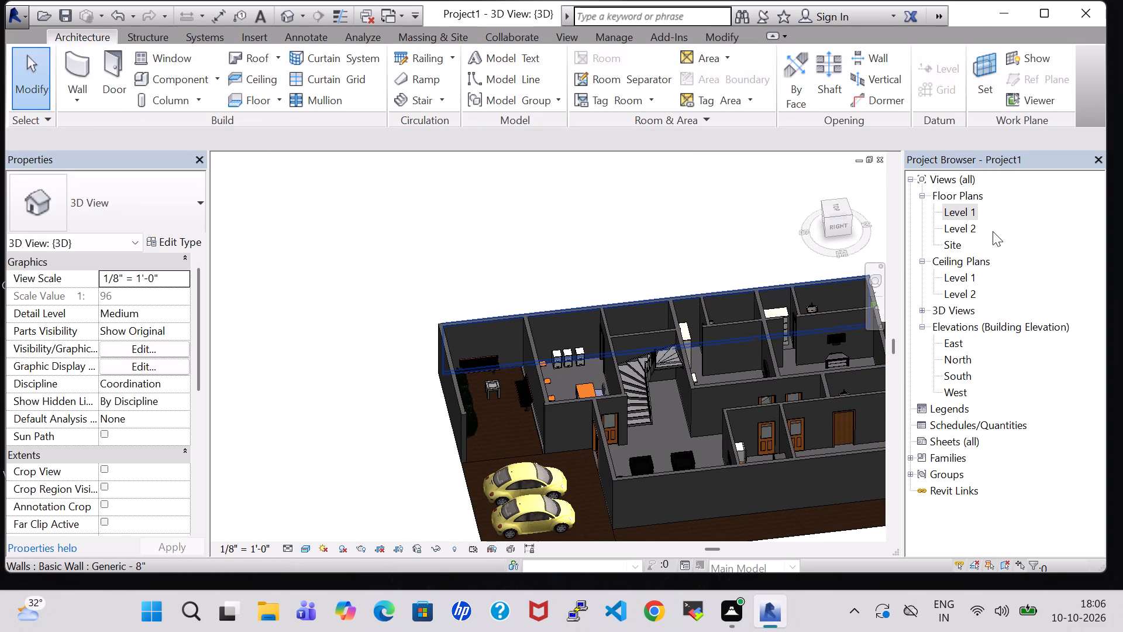
double_click(976, 211)
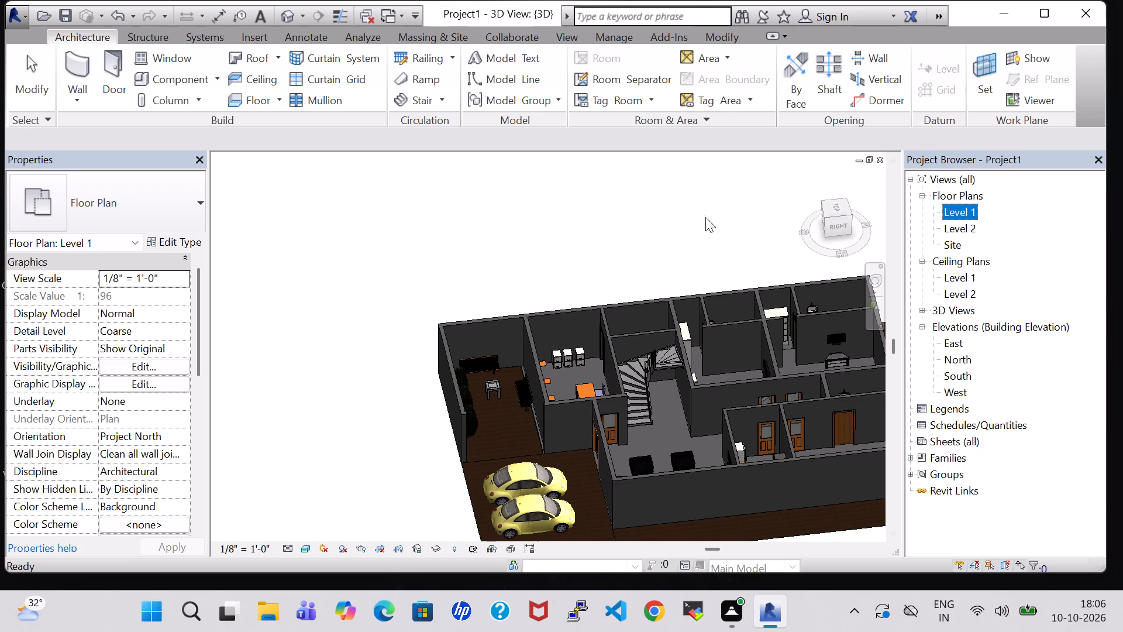
left_click(591, 216)
double_click(949, 211)
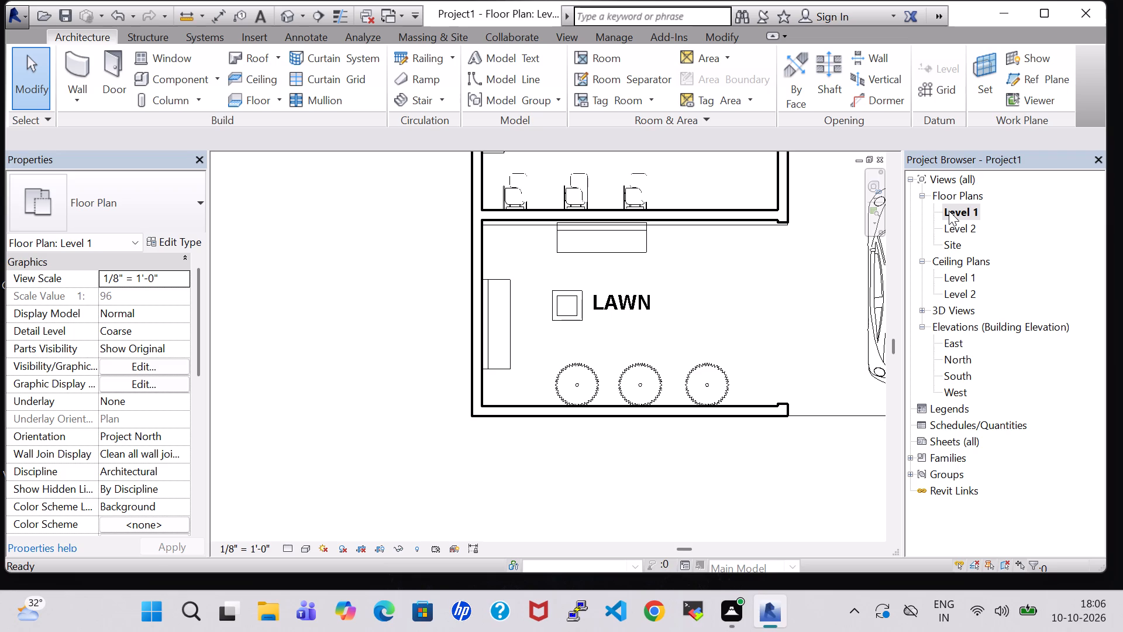
Start placing windows on the plan and load the Casement 3x3 with Trim family from the Windows library folder.
scroll(1122, 276, "up", 1)
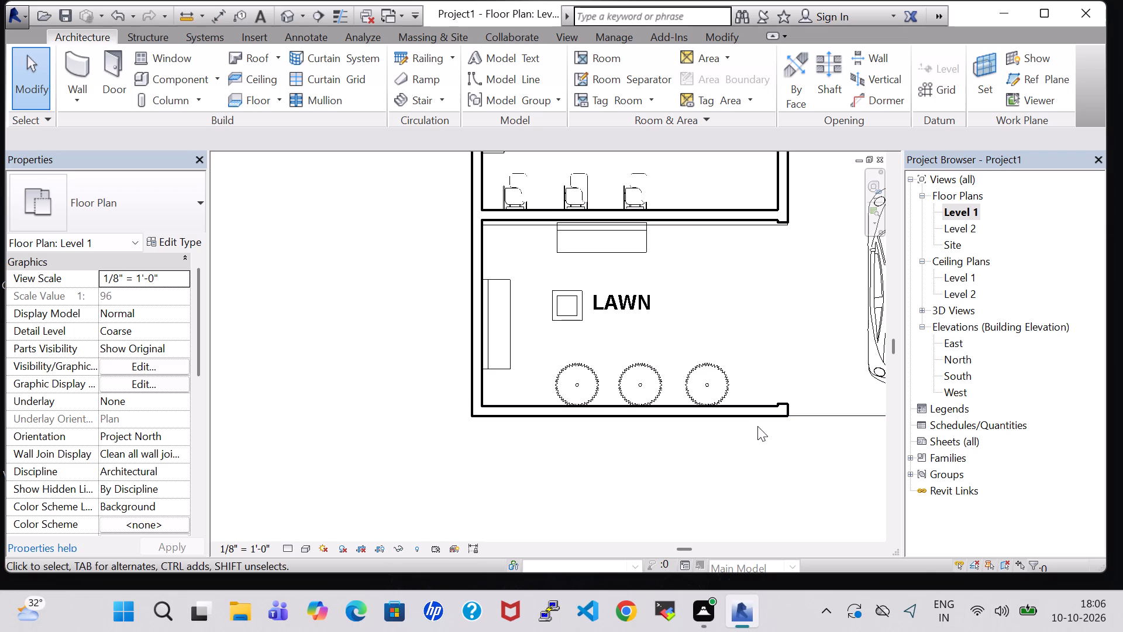
scroll(630, 277, "down", 3)
middle_click_drag(735, 290, 586, 435)
scroll(586, 435, "down", 2)
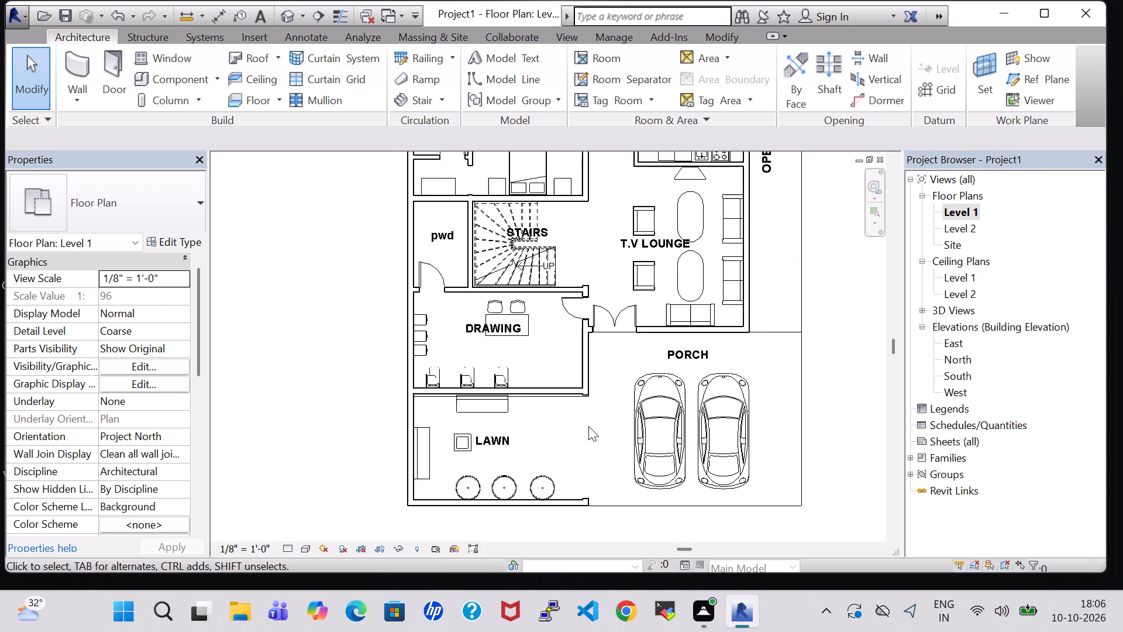
scroll(588, 426, "down", 2)
middle_click_drag(795, 301, 783, 424)
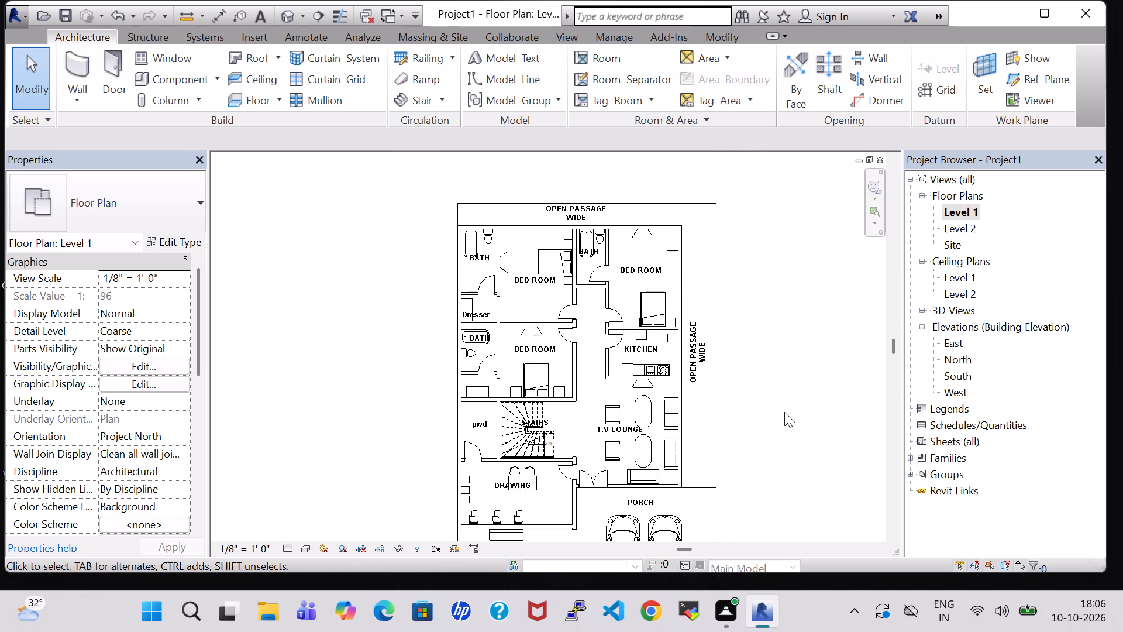
middle_click_drag(788, 296, 770, 257)
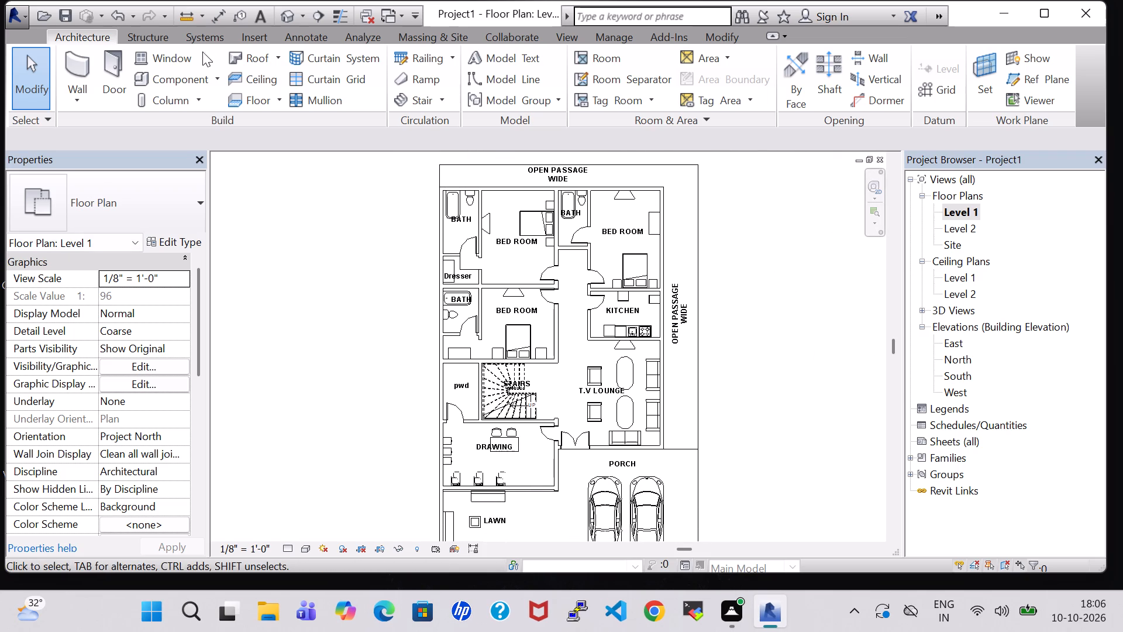
left_click(182, 58)
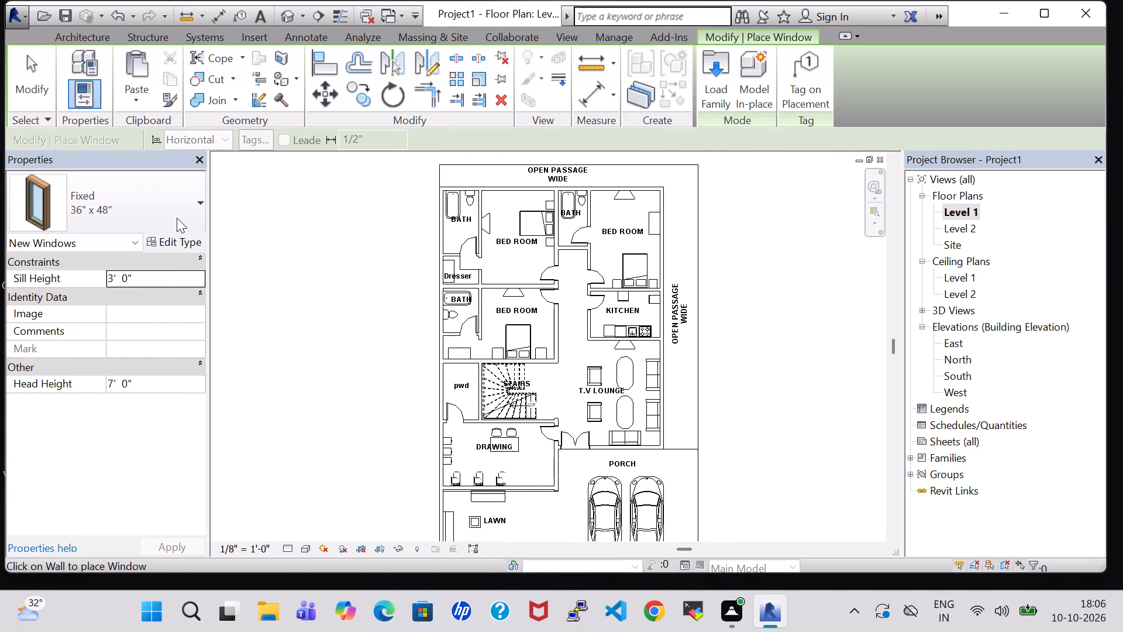
left_click(177, 214)
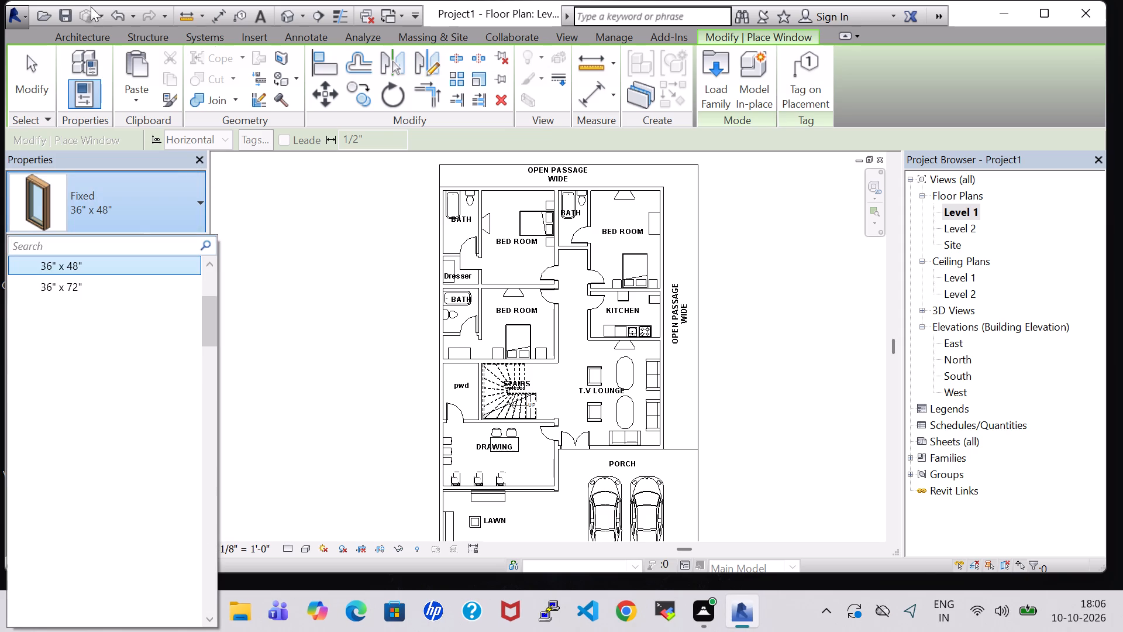
left_click(716, 78)
scroll(554, 304, "down", 1)
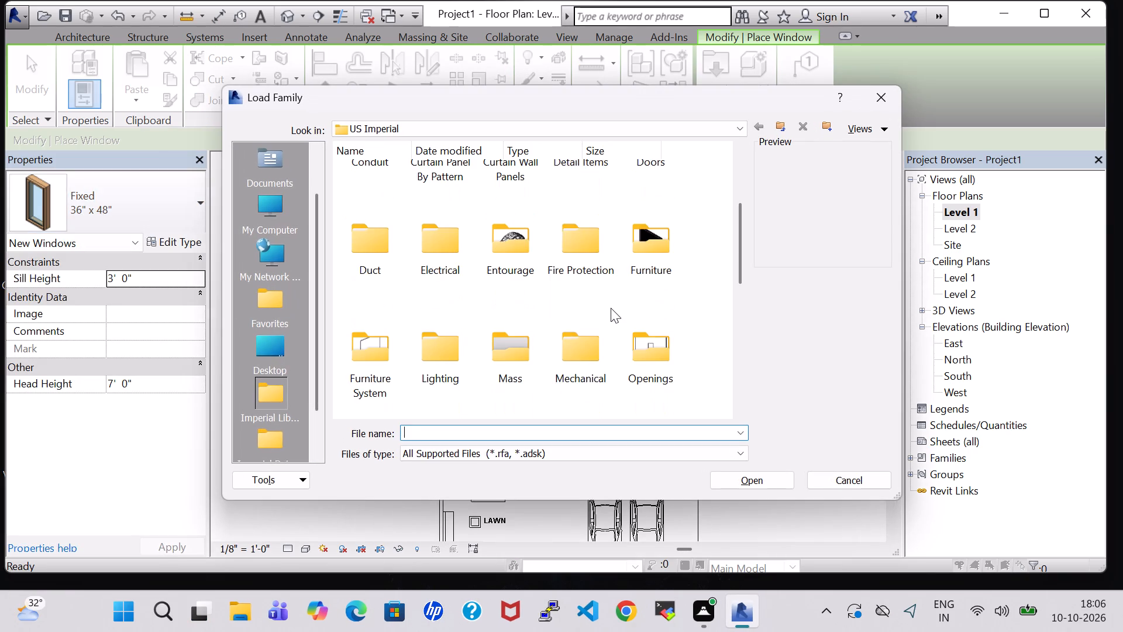
scroll(615, 308, "down", 2)
scroll(571, 334, "down", 3)
double_click(524, 359)
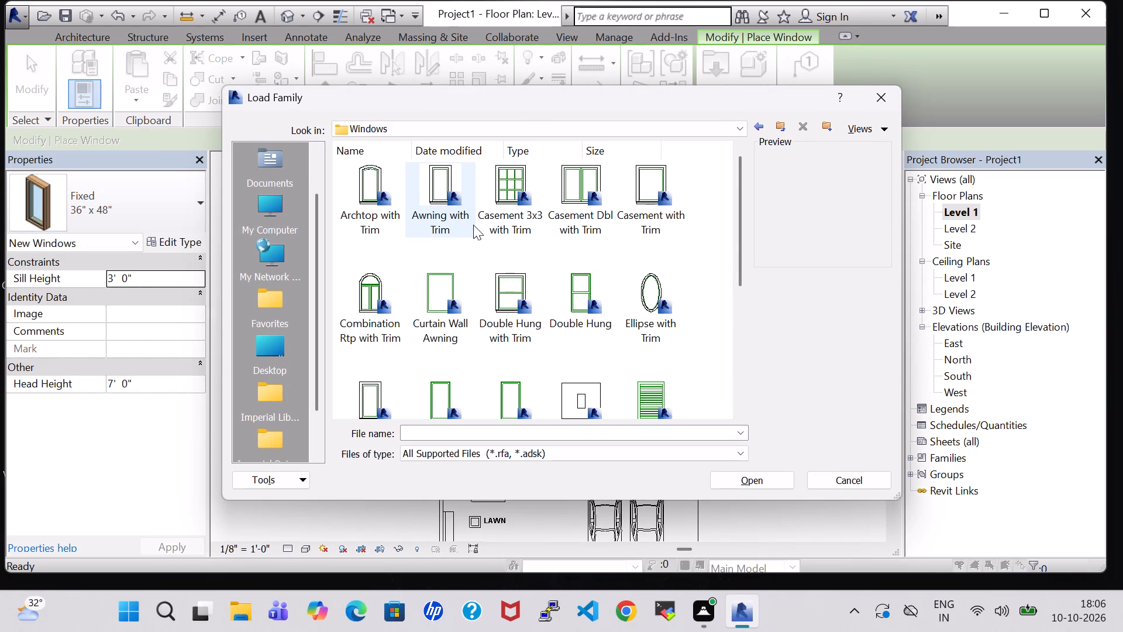
left_click(514, 193)
left_click(775, 483)
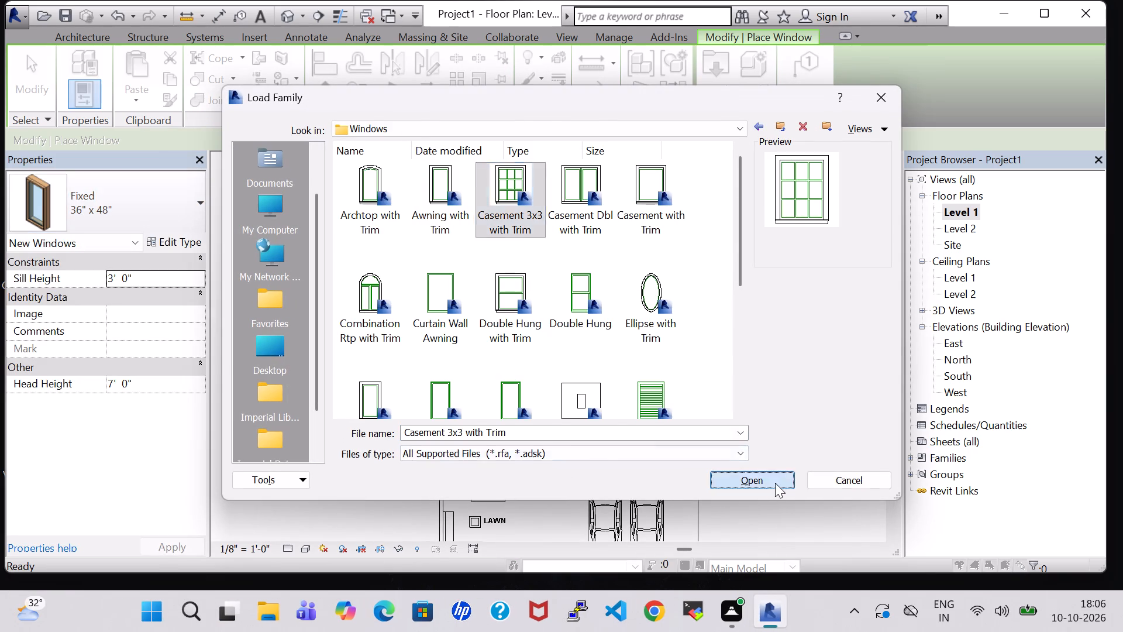
Place a 36" x 48" casement window in the rear passage wall of the Dresser-side bedroom, about 5' 10" from the bath wall.
scroll(373, 267, "up", 4)
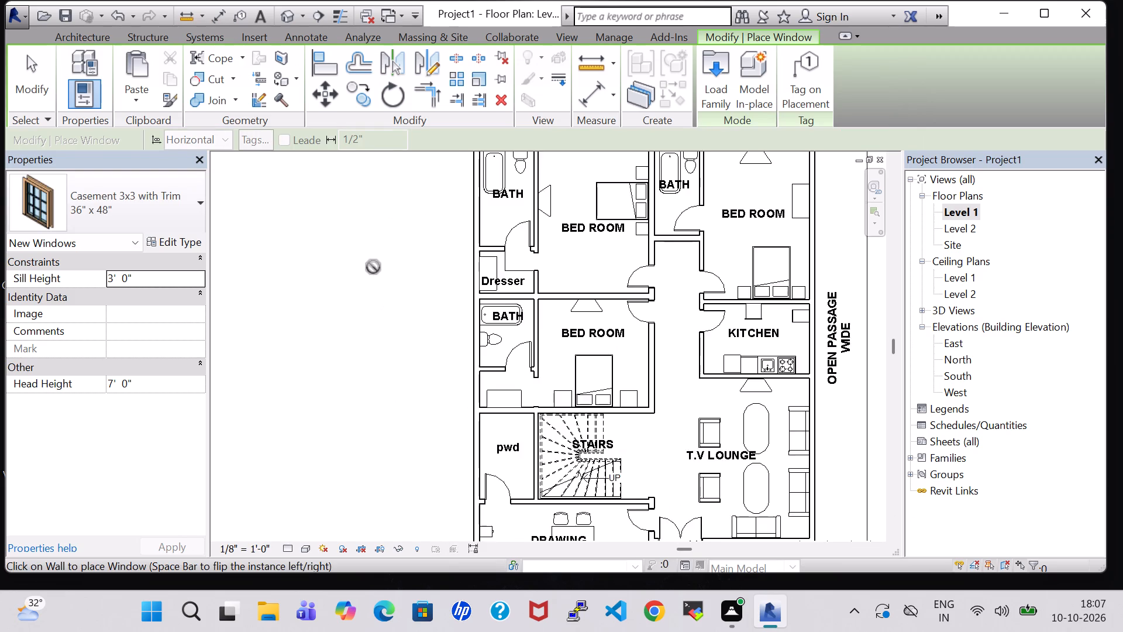
scroll(373, 267, "up", 1)
middle_click_drag(373, 267, 304, 456)
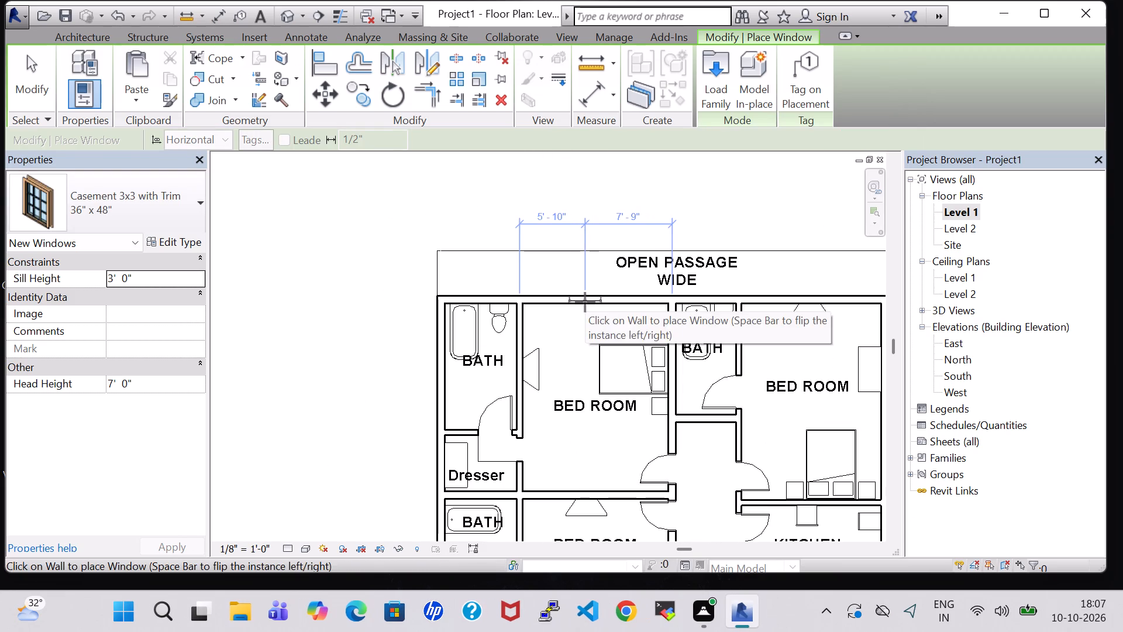
left_click(585, 302)
Place a second 36" x 48" casement window in the other rear bedroom's passage wall, about 5' 9" from its bath wall.
middle_click_drag(704, 228, 565, 226)
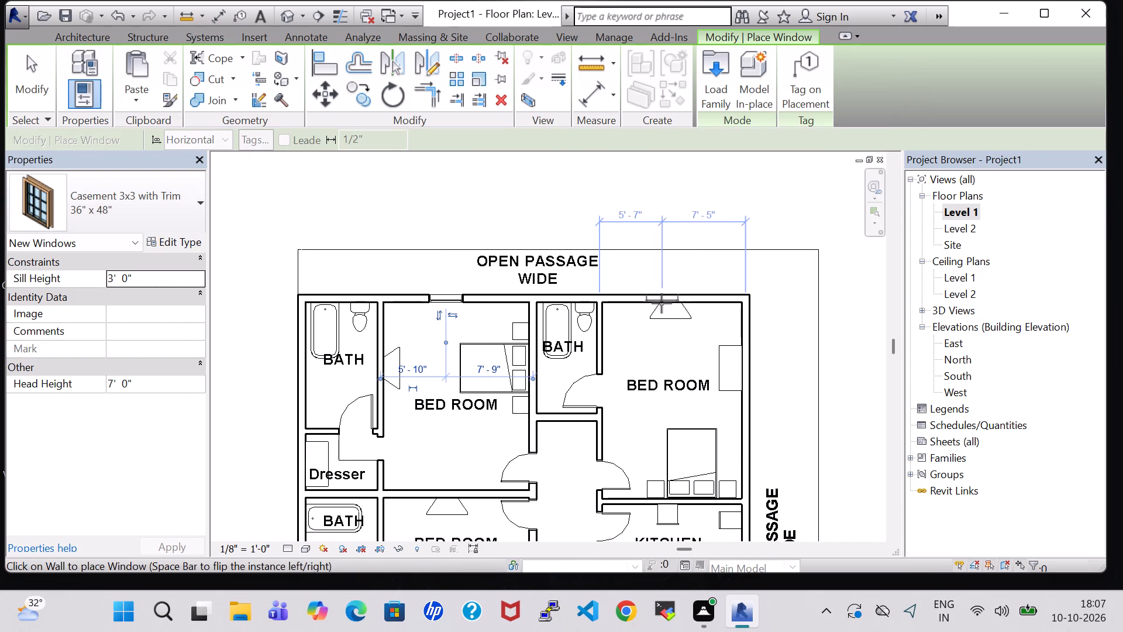
left_click(664, 298)
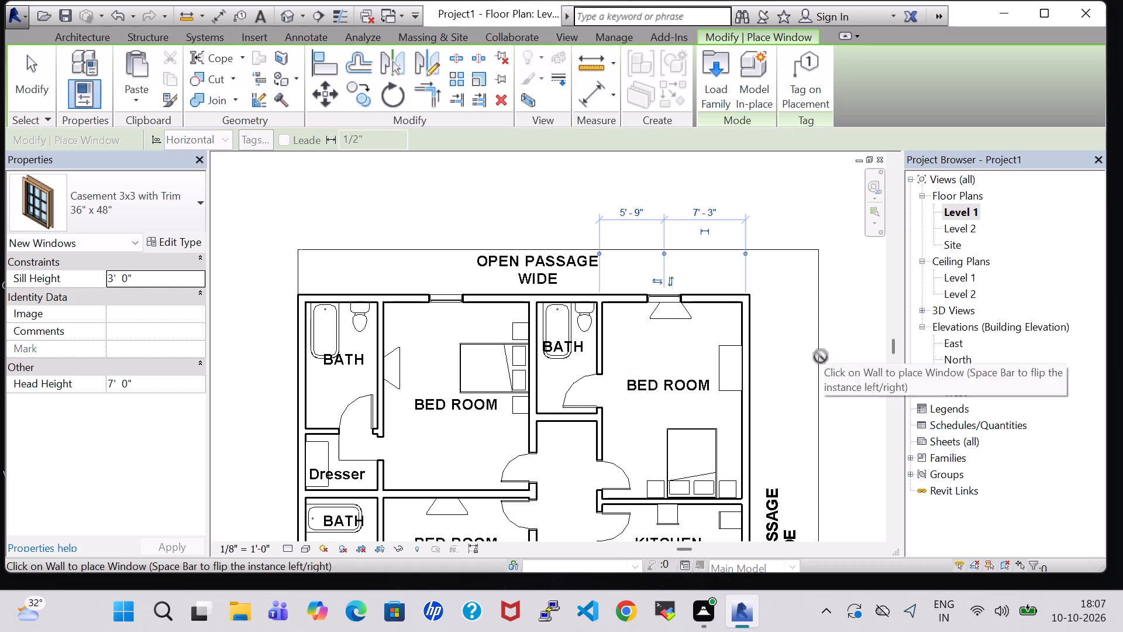
key("space")
key("space")
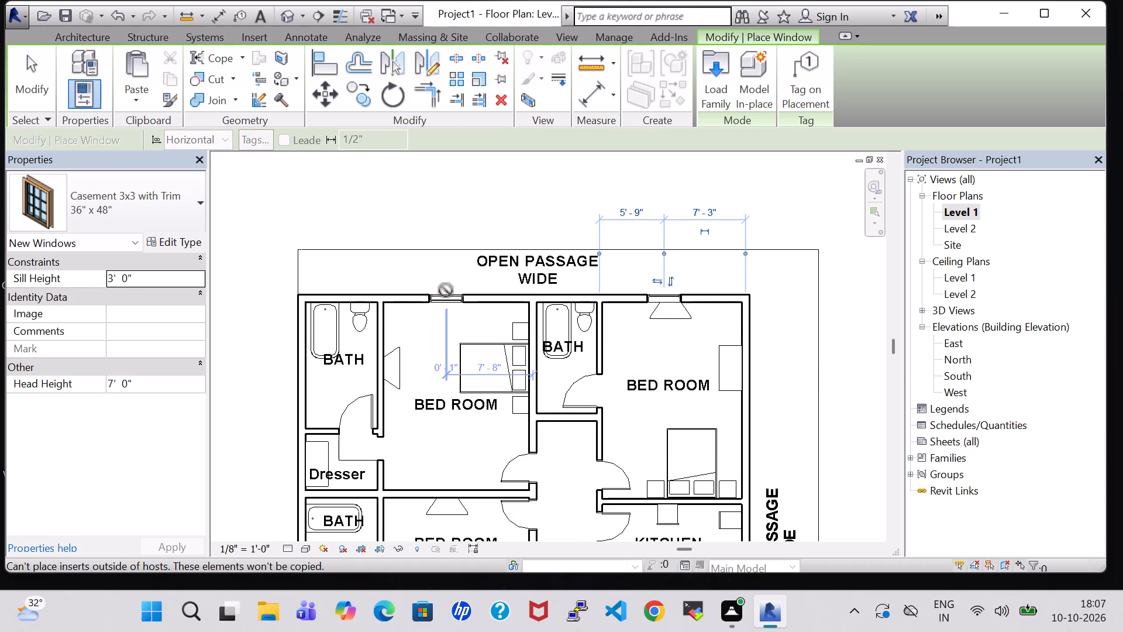
key("Escape")
key("Escape")
Flip the casement window in the Dresser-side bedroom's rear wall so it faces the open passage.
left_click(458, 302)
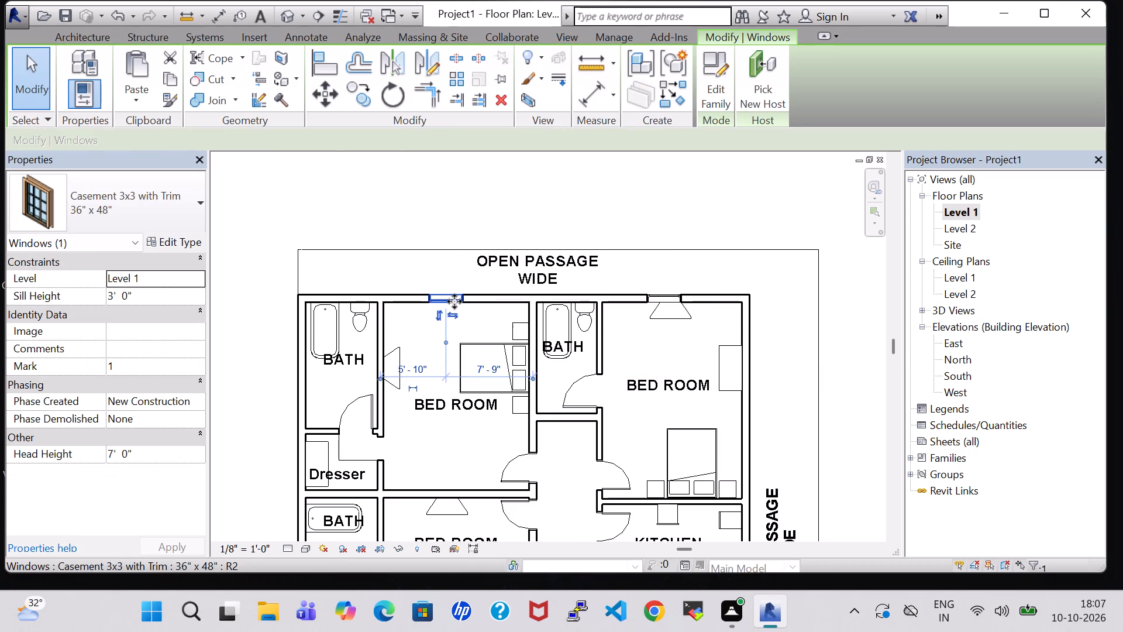
key("space")
key("space")
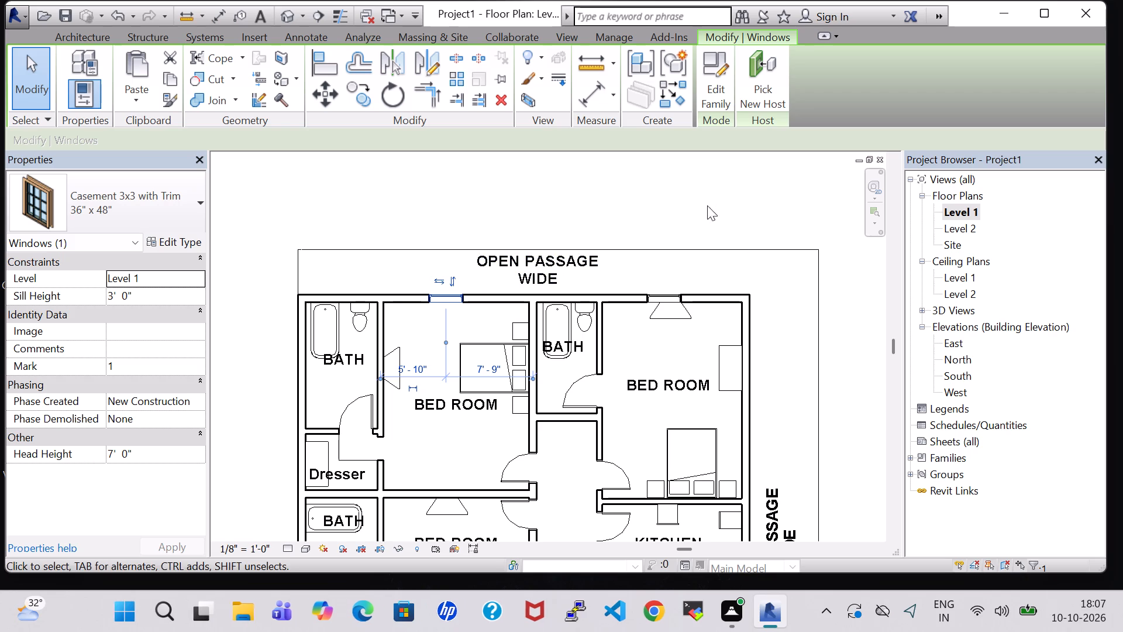
left_click(667, 205)
Place a 36" x 48" casement window in the side passage wall of the rear bedroom beside the kitchen, about 6' 10" from the kitchen wall.
left_click(184, 78)
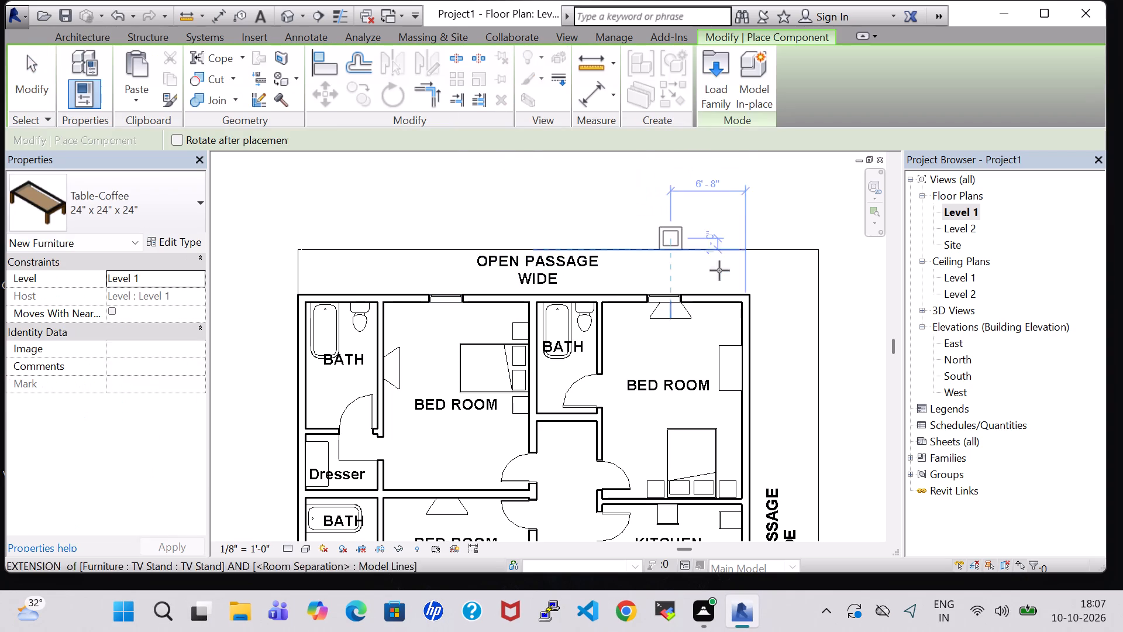
left_click(78, 33)
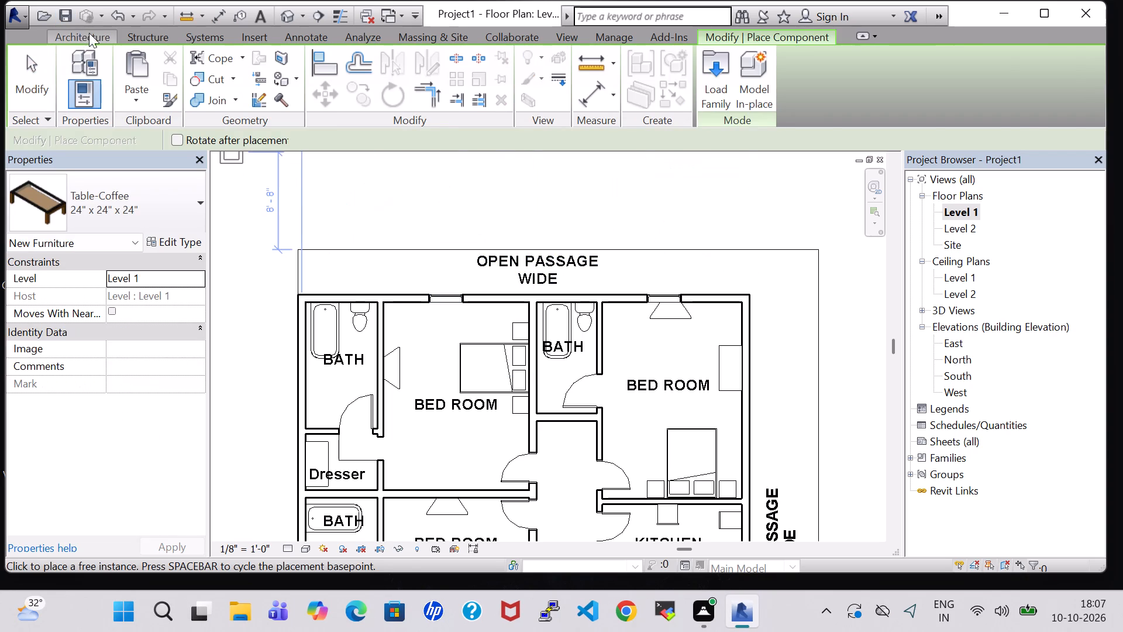
left_click(192, 61)
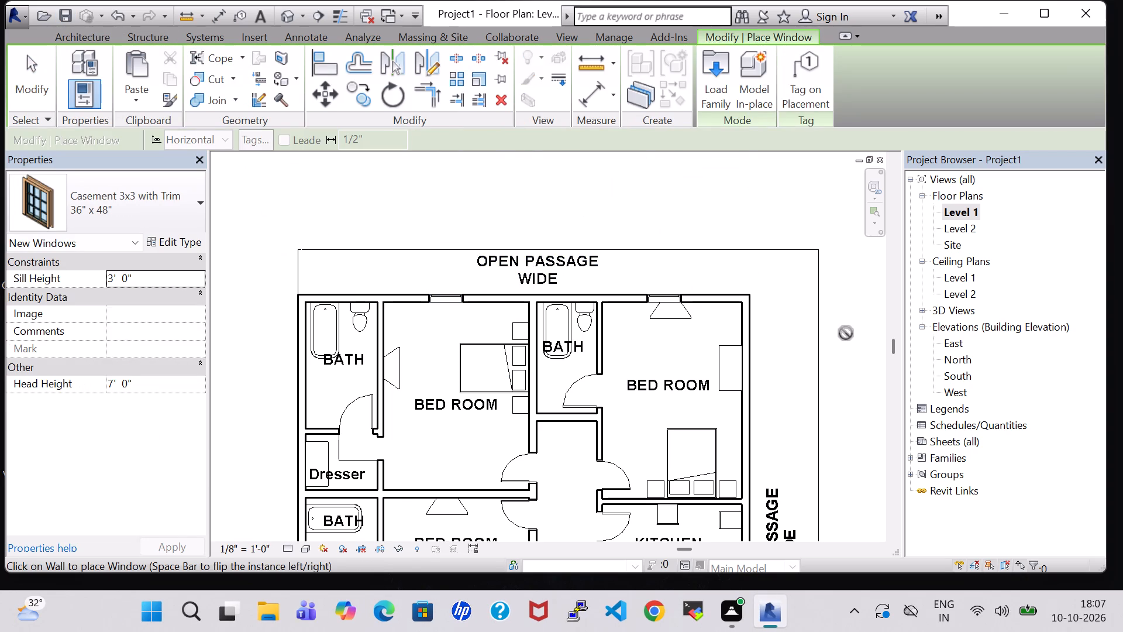
scroll(832, 356, "down", 1)
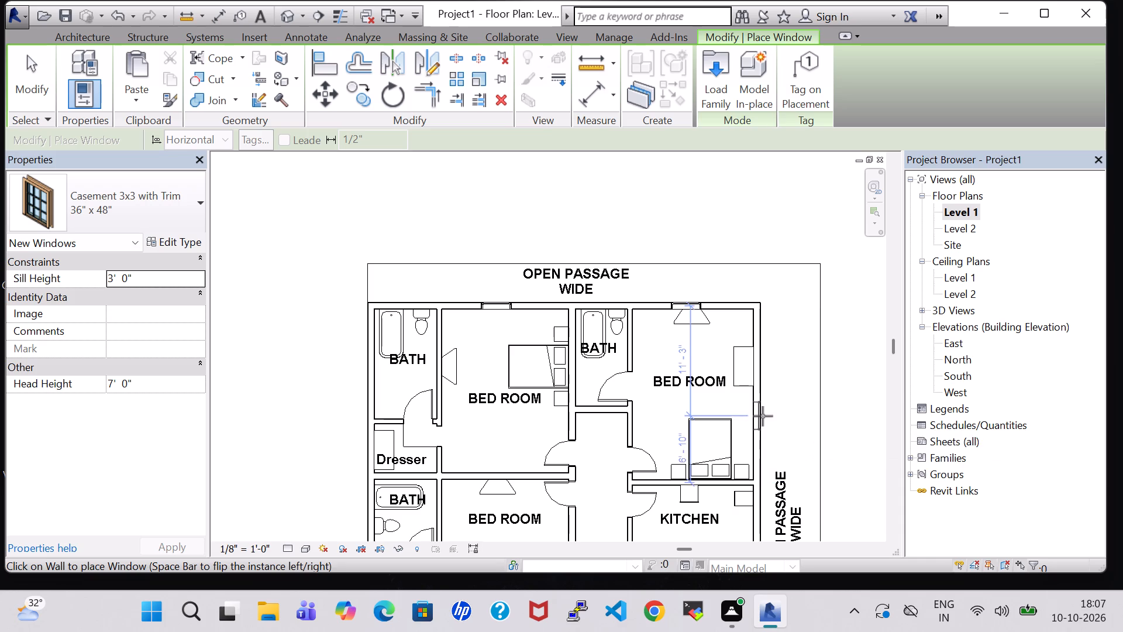
left_click(763, 416)
Place a 36" x 48" casement window in the kitchen's side passage wall, about 3' 2" from the T.V. Lounge wall.
middle_click_drag(856, 417, 833, 305)
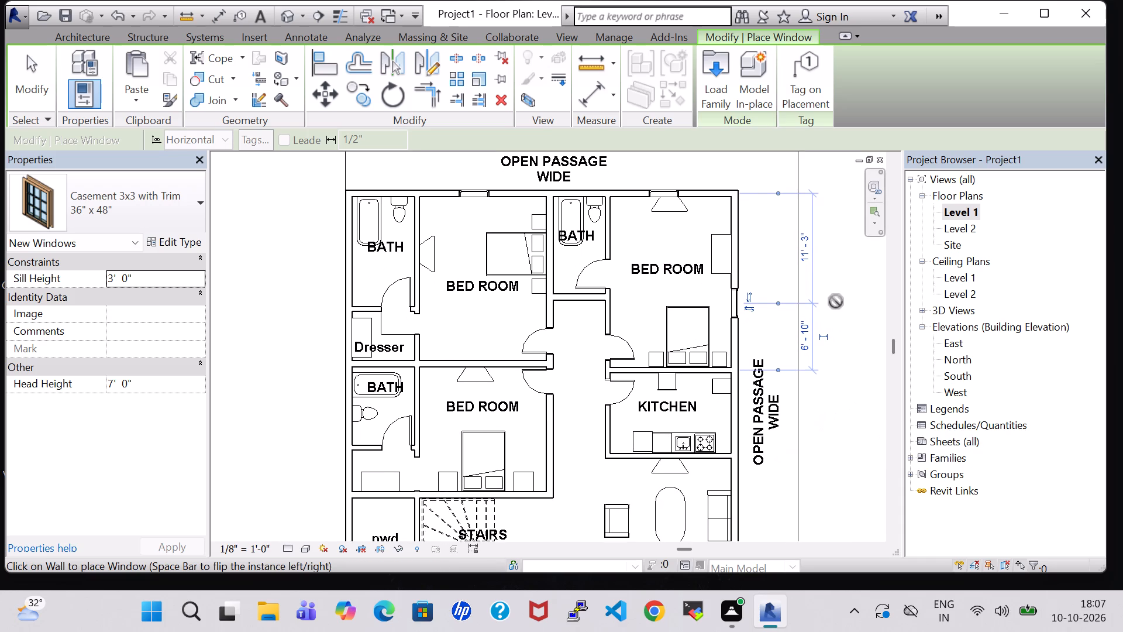
middle_click_drag(836, 301, 836, 272)
scroll(836, 301, "down", 1)
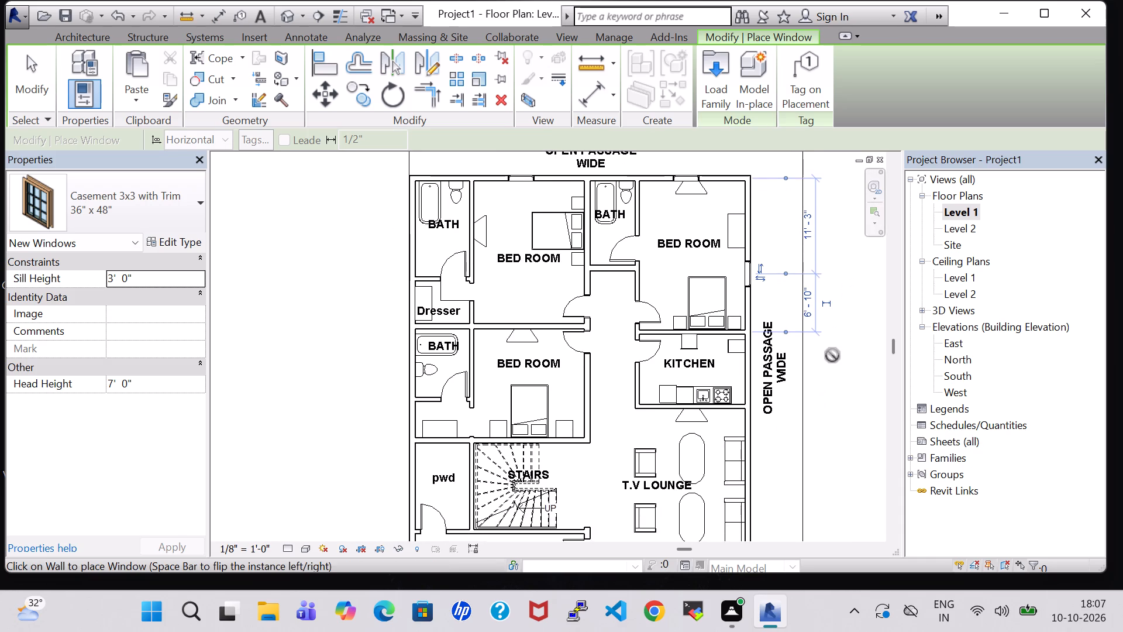
scroll(832, 355, "up", 2)
middle_click_drag(839, 396, 836, 321)
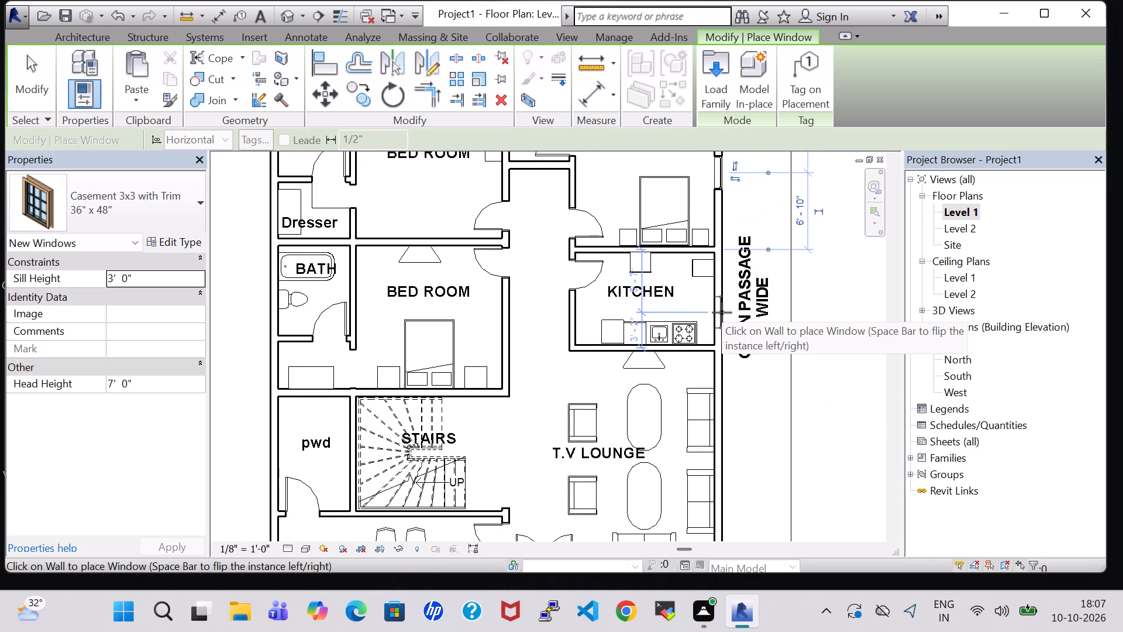
left_click(722, 312)
Place two 36" x 48" casement windows in the T.V. Lounge's side passage wall, about 6' 8" from the kitchen wall and 5' 2" from the porch wall.
middle_click_drag(829, 400, 829, 327)
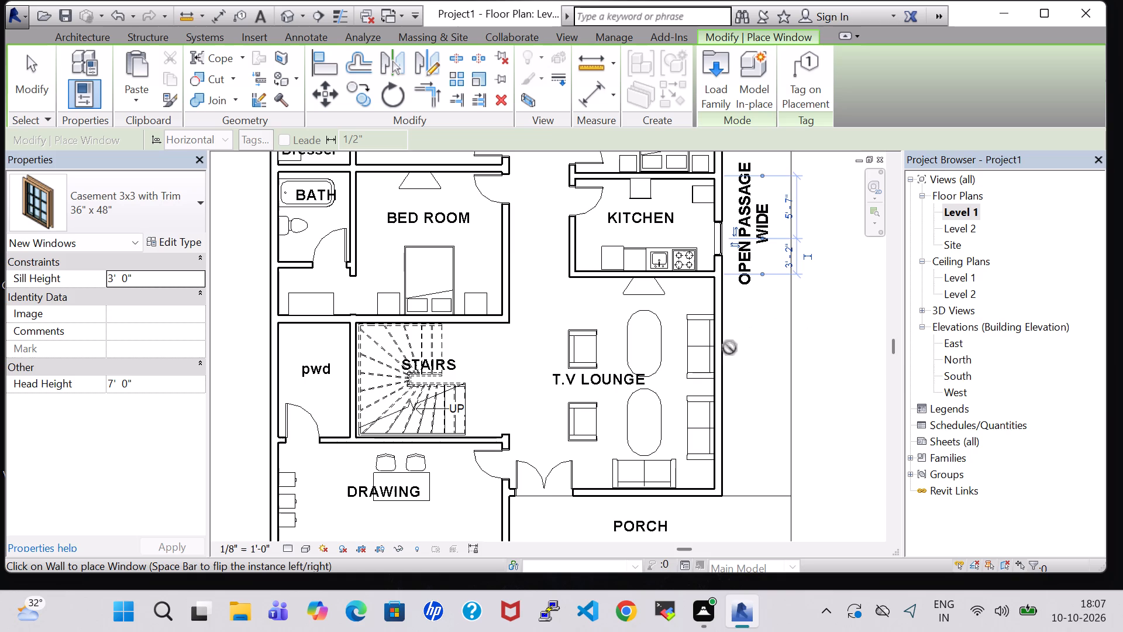
left_click(726, 349)
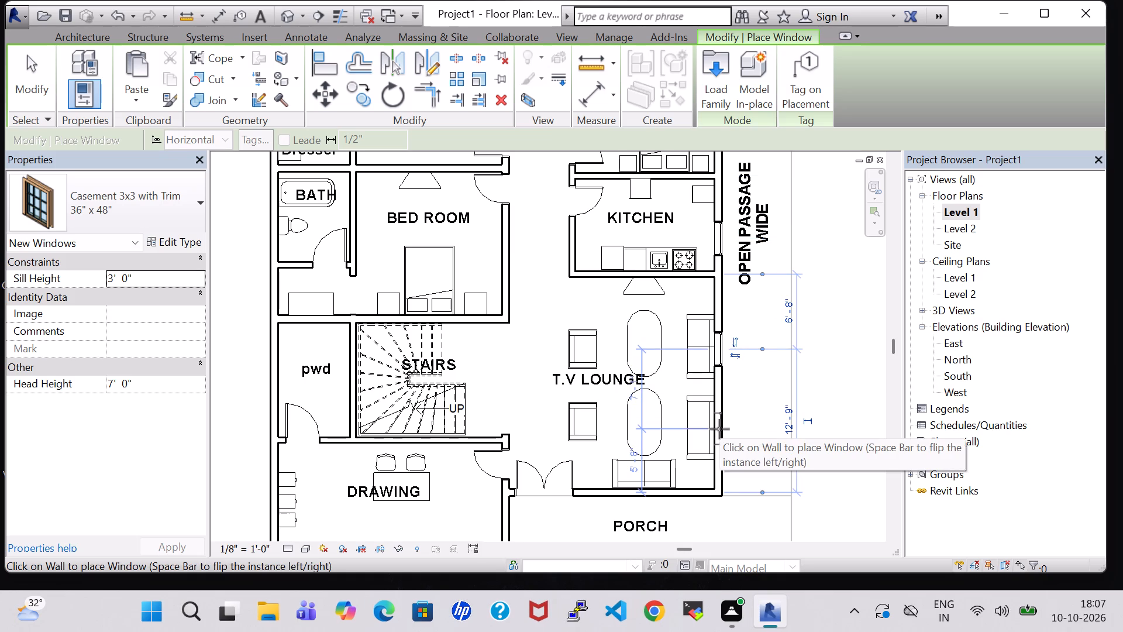
scroll(719, 429, "up", 1)
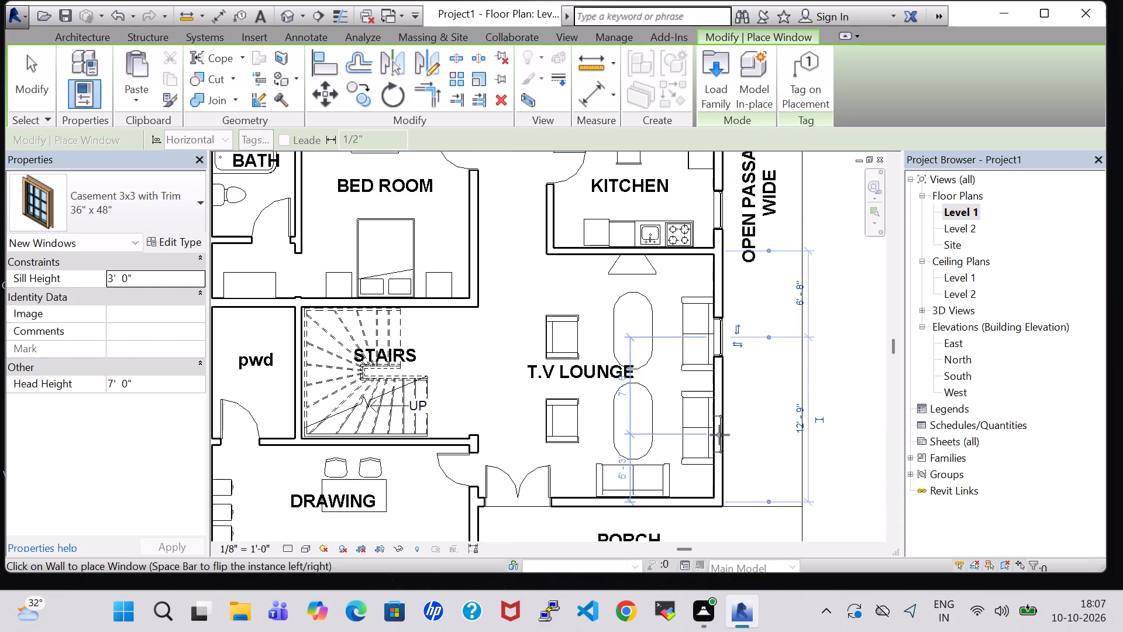
left_click(719, 435)
Place two 36" x 48" casement windows in the Drawing room's Lawn wall, about 4' 11" from the porch-side wall and 4' 6" from the outer wall.
scroll(798, 423, "down", 1)
middle_click_drag(852, 415, 830, 348)
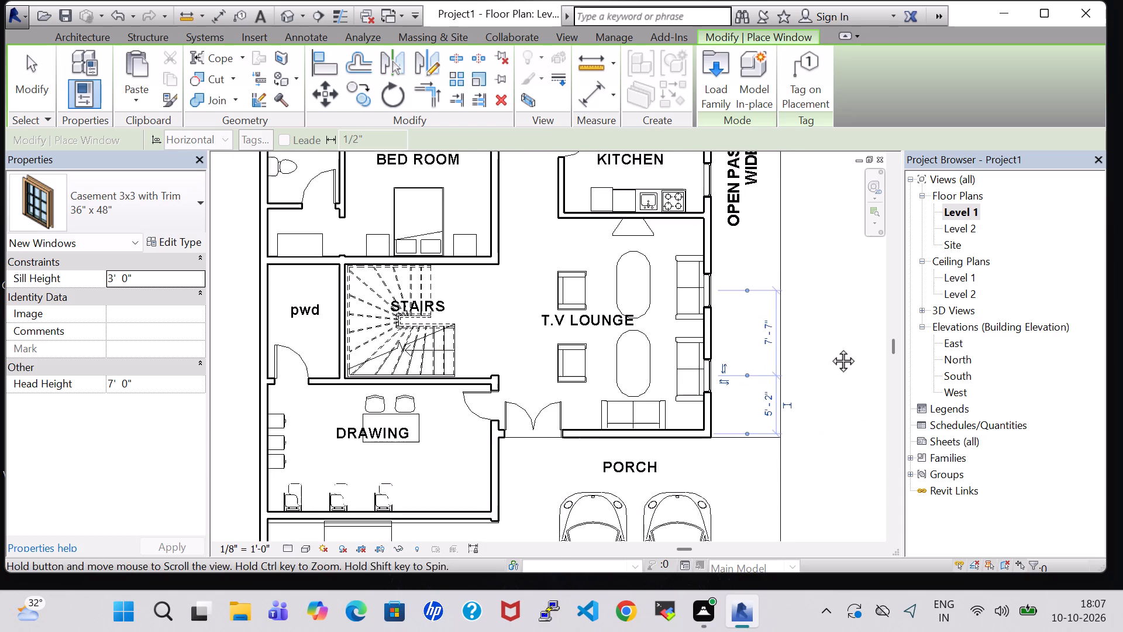
middle_click_drag(830, 348, 830, 329)
scroll(830, 324, "down", 1)
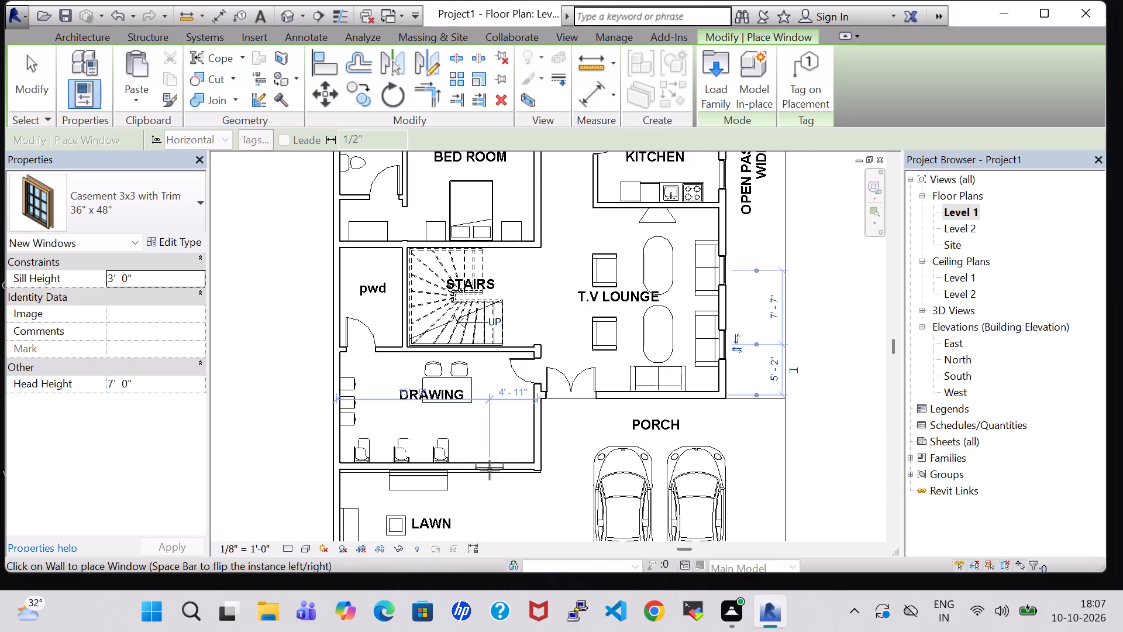
left_click(490, 470)
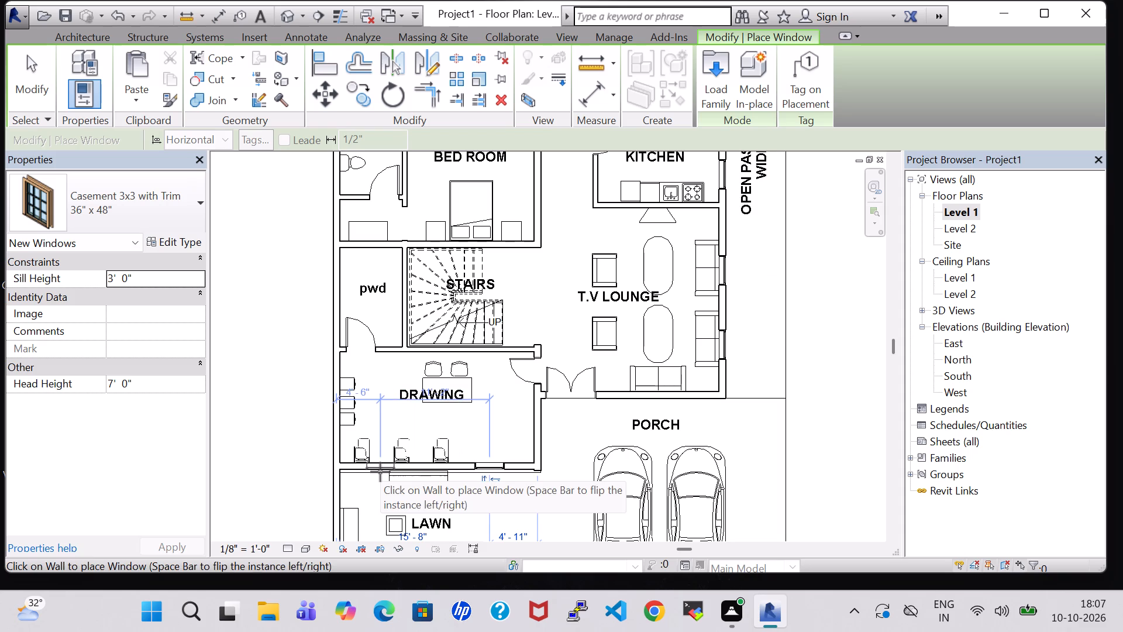
left_click(380, 472)
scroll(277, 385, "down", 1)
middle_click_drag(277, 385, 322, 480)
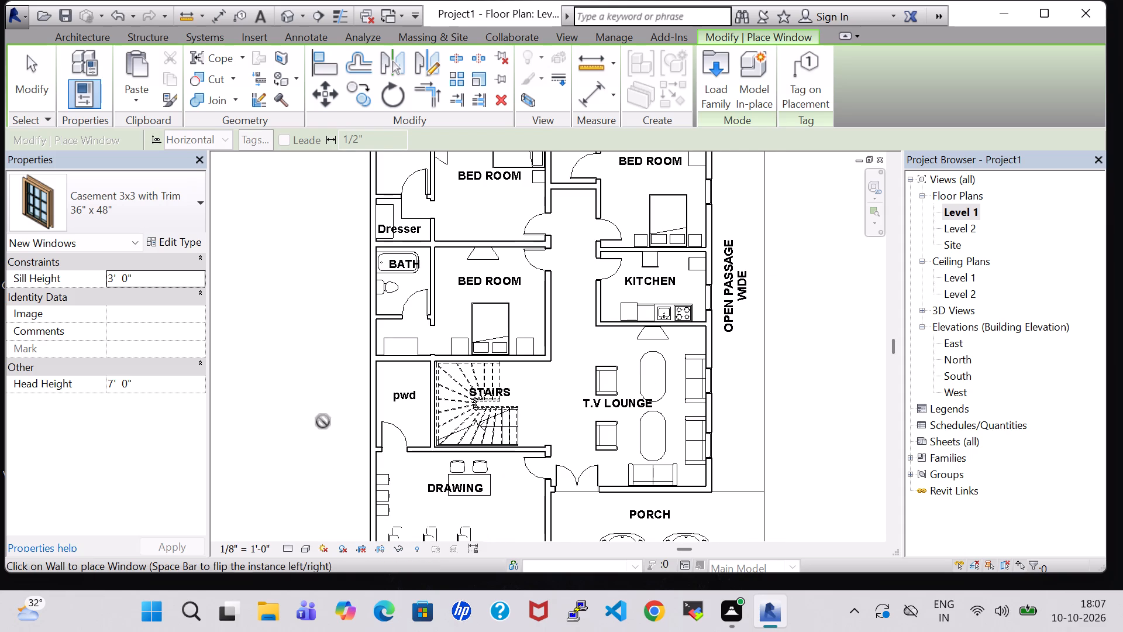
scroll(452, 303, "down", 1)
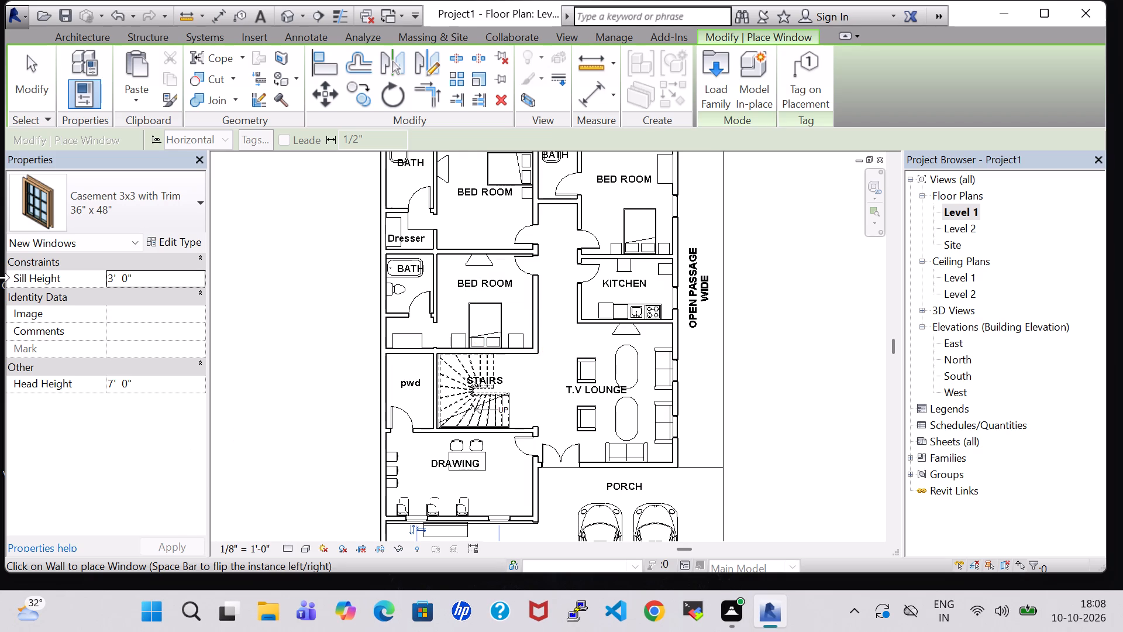
In the 3D view, delete the Drawing room's Lawn-wall casement window nearest the outer side wall.
scroll(397, 219, "down", 1)
scroll(323, 293, "down", 1)
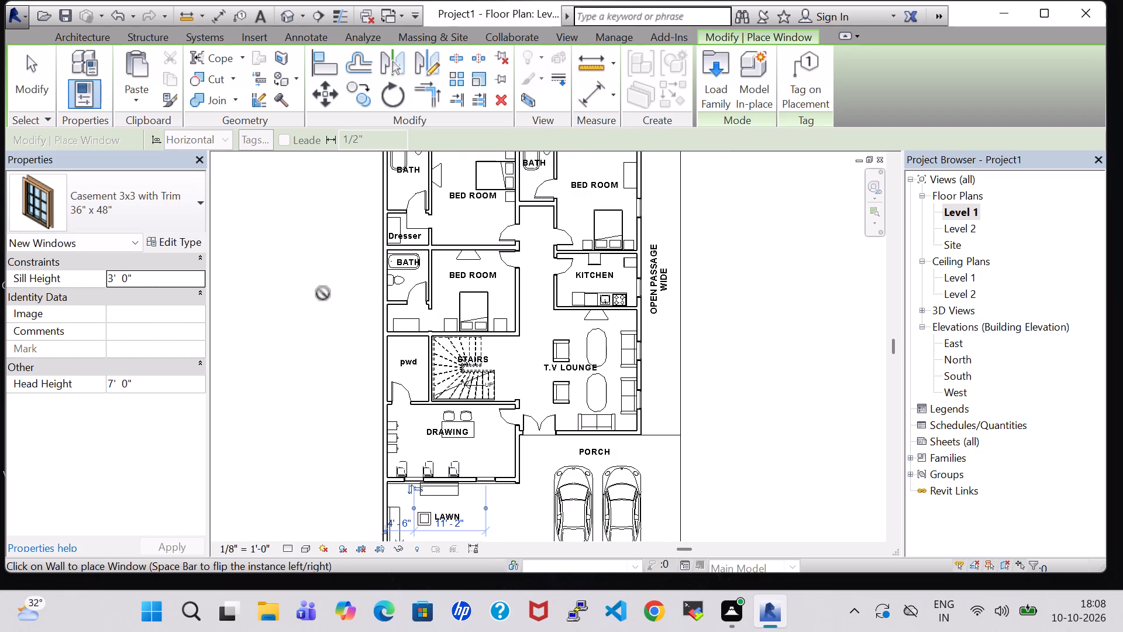
key("Escape")
key("Escape")
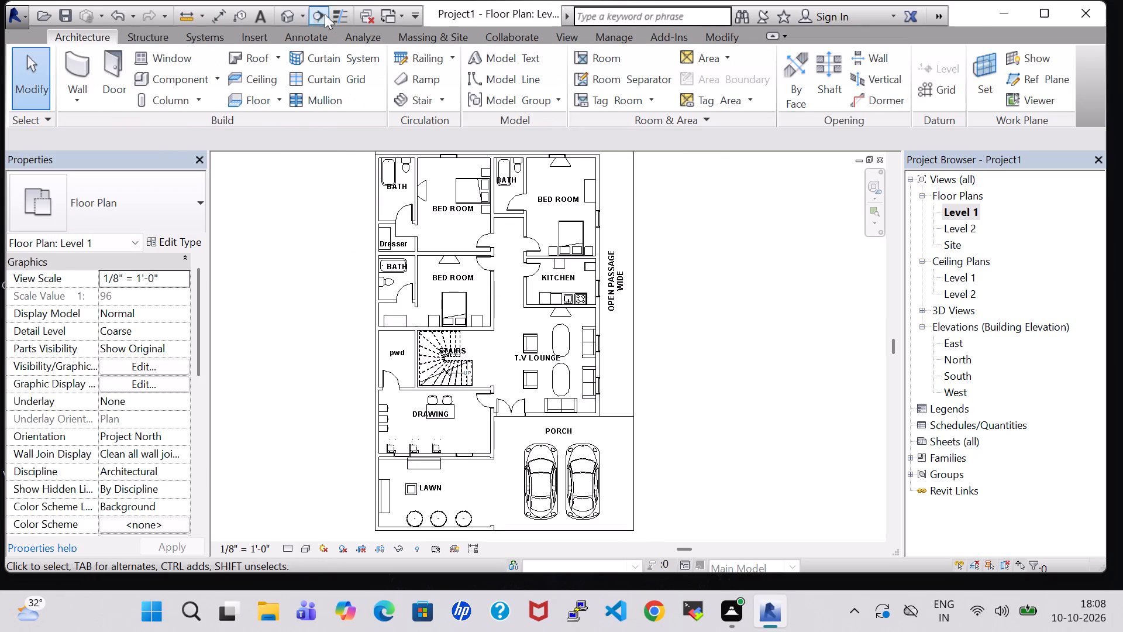
left_click(287, 16)
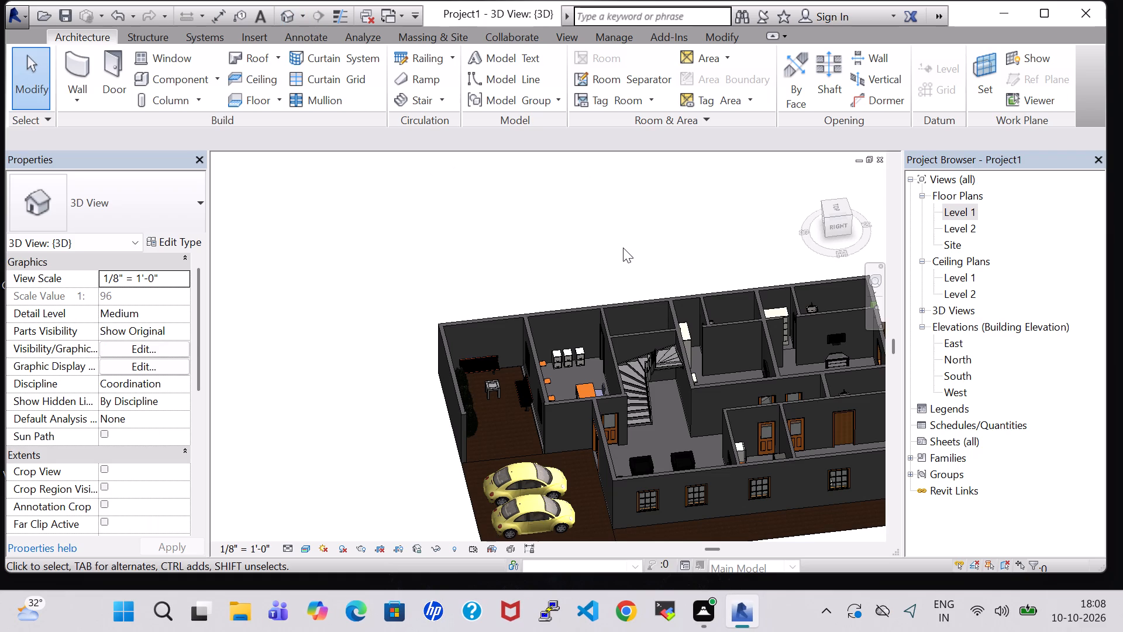
middle_click_drag(666, 249, 603, 255, "shift")
middle_click_drag(605, 255, 534, 304, "shift")
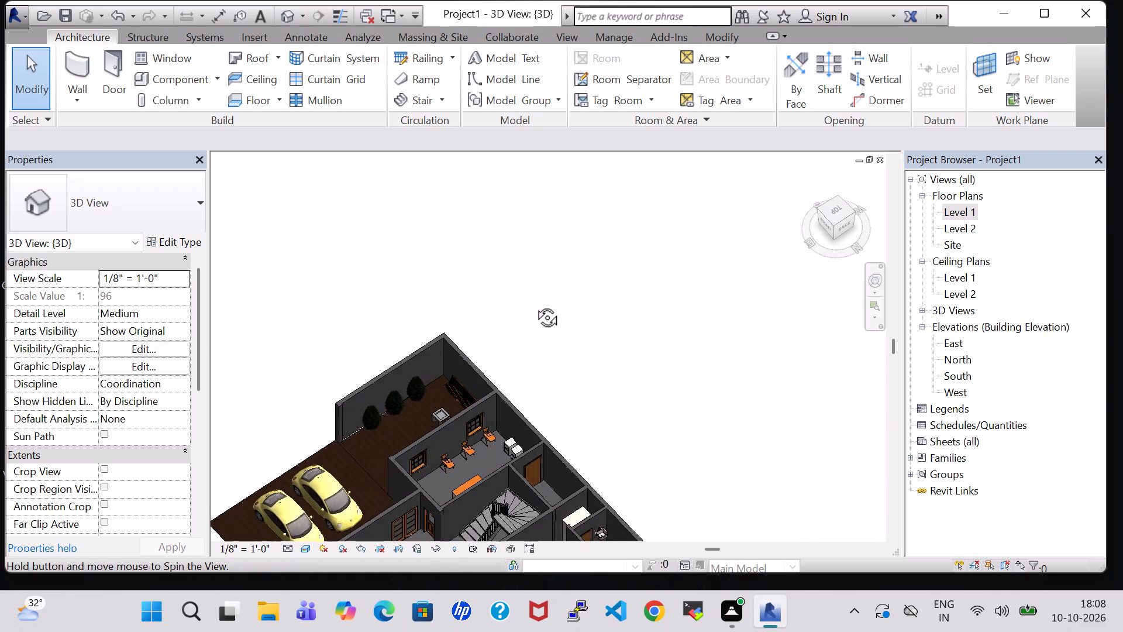
middle_click_drag(534, 304, 605, 301, "shift")
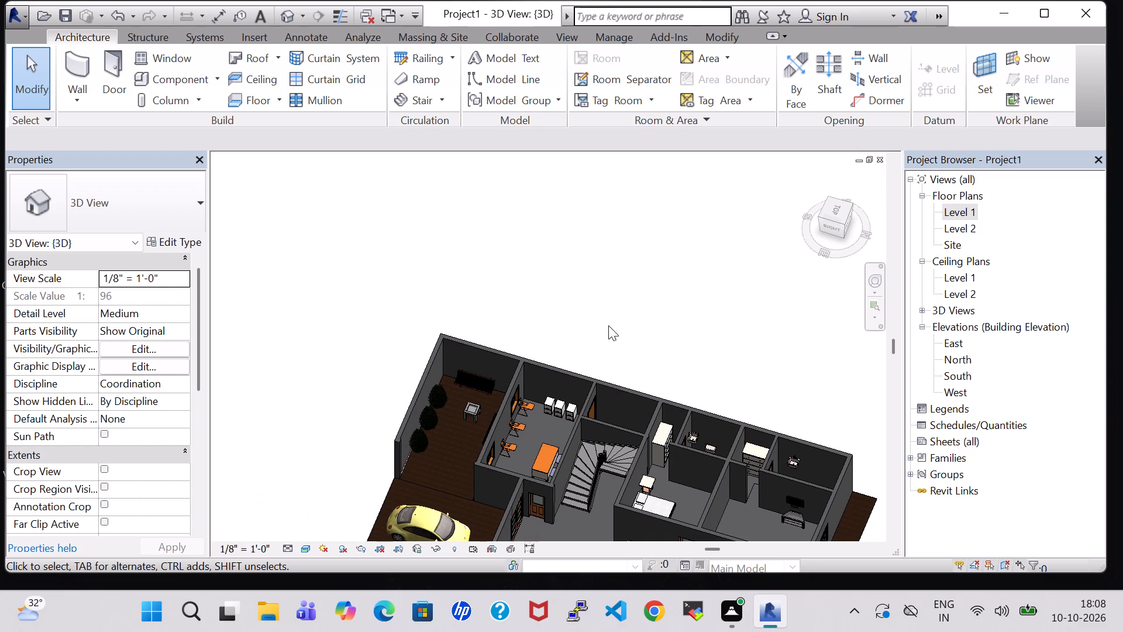
left_click(520, 404)
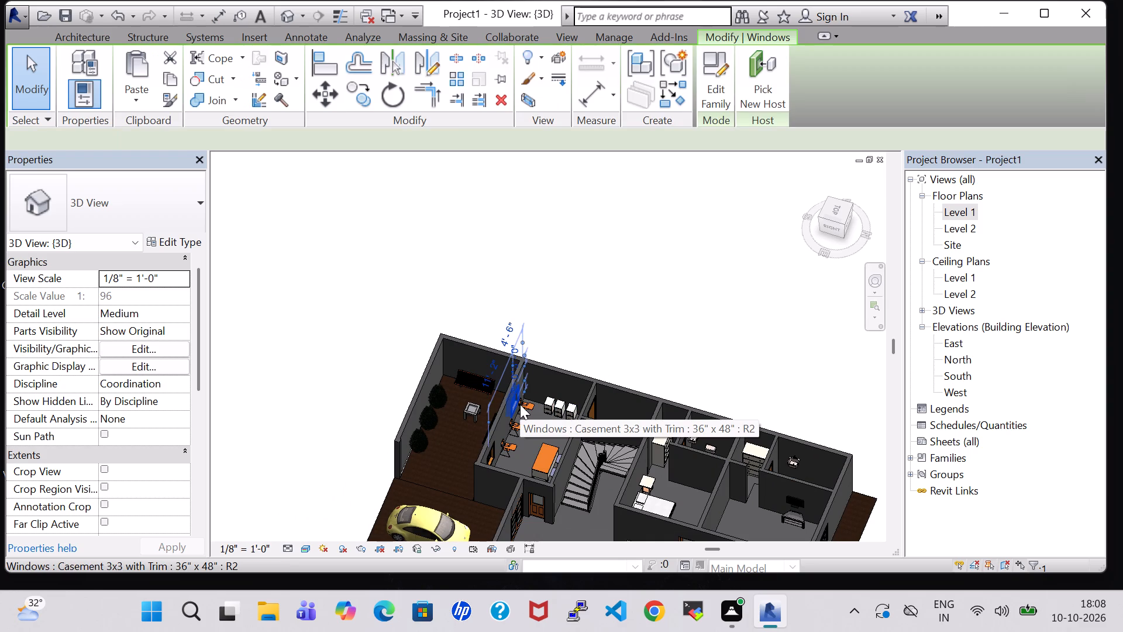
key("Delete")
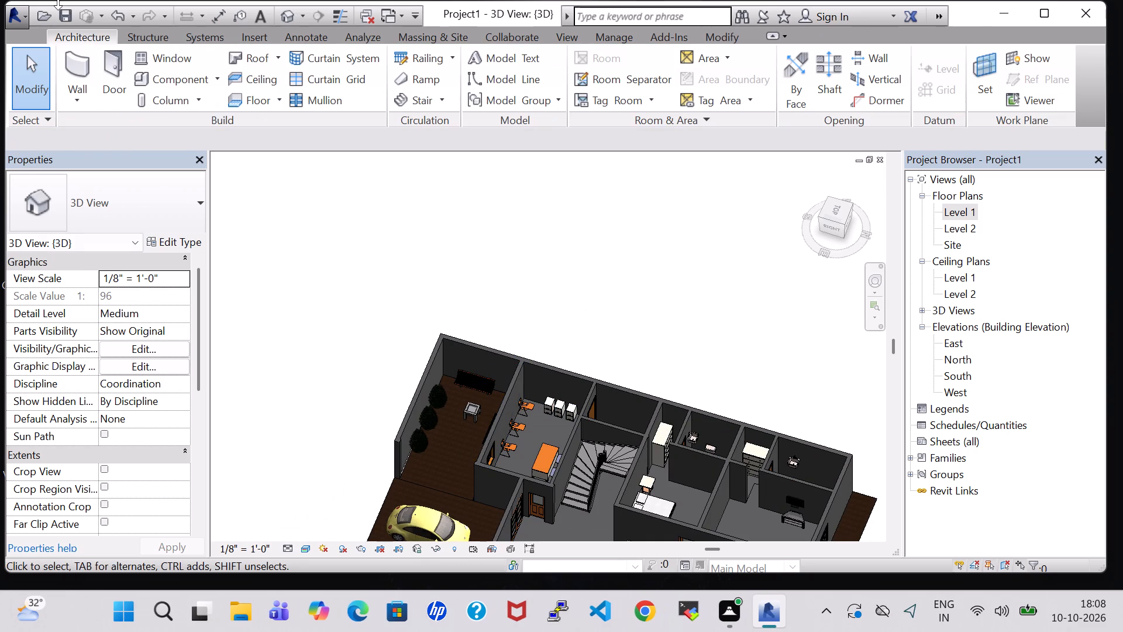
In the Level 1 plan, move the remaining Lawn-wall window along the Drawing room wall to about mid-wall, behind the lawn bench.
double_click(964, 211)
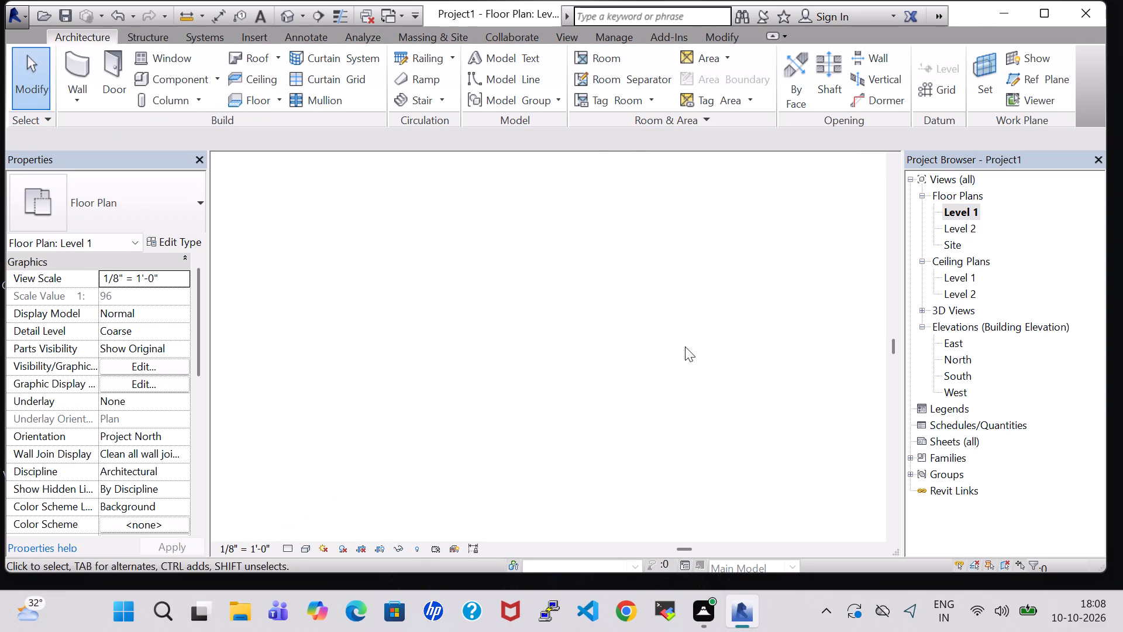
scroll(458, 429, "up", 4)
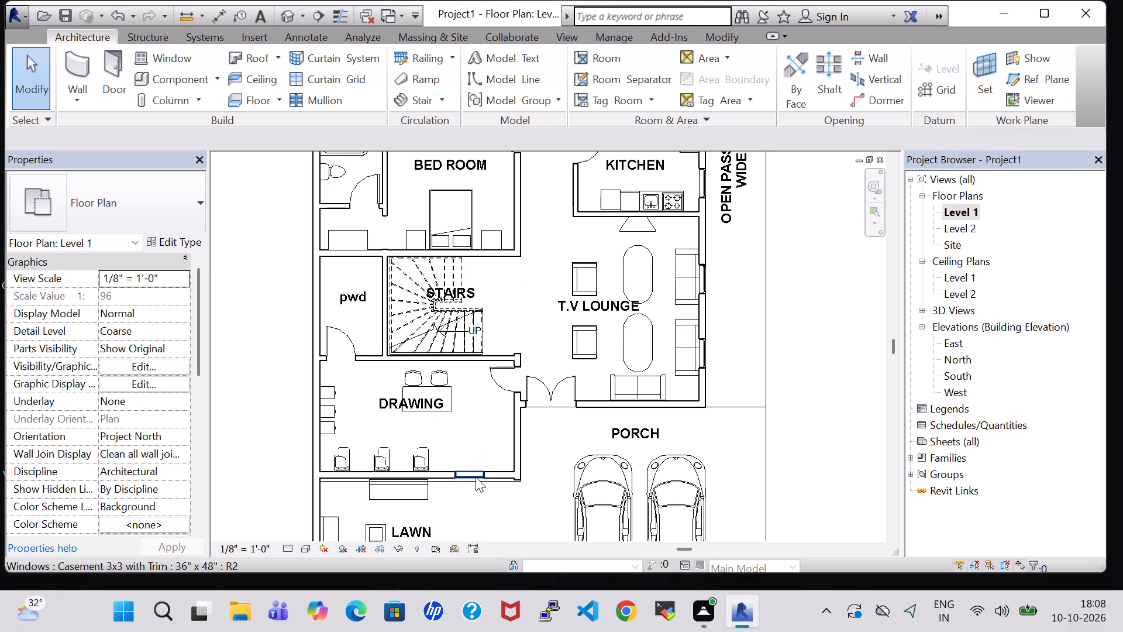
left_click(476, 477)
key("Left")
key("Left")
key("Left")
key("Left")
key("Left")
key("Left")
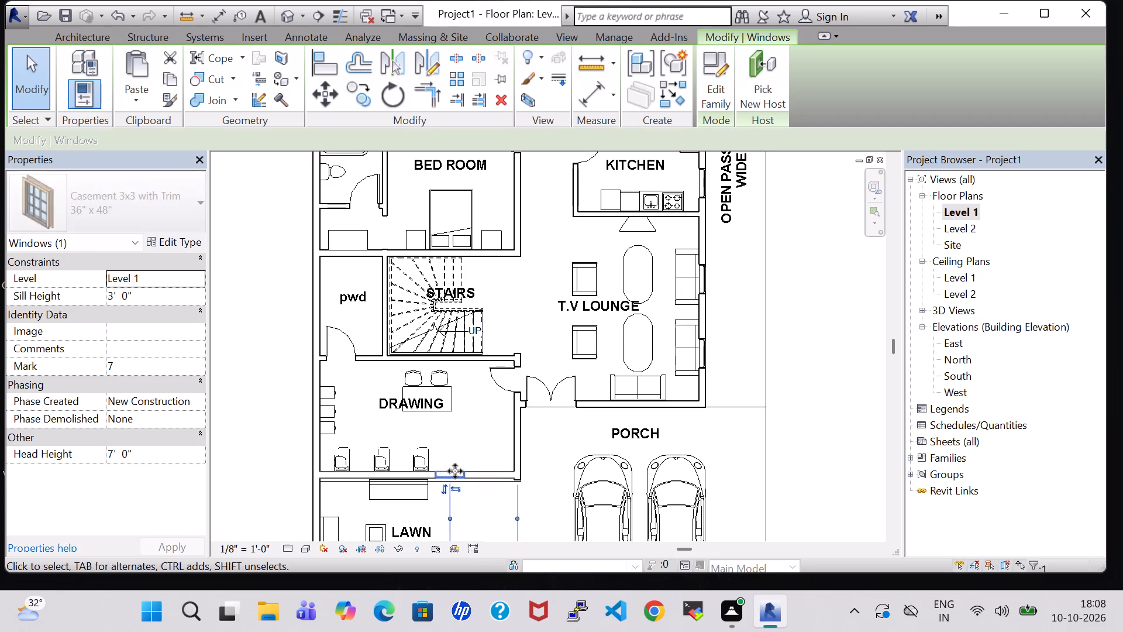
key("Left")
key("Left")
key("Left")
key("Left")
key("Left")
key("Left")
key("Left")
key("Left")
key("Left")
key("Left")
key("Left")
key("Left")
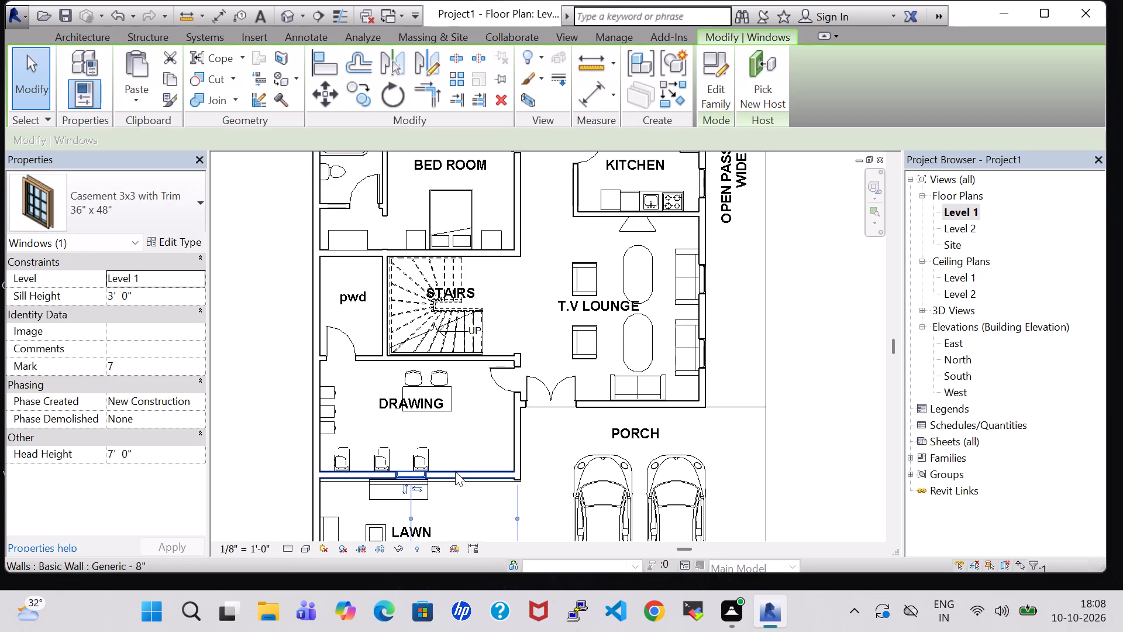
key("Right")
left_click(262, 258)
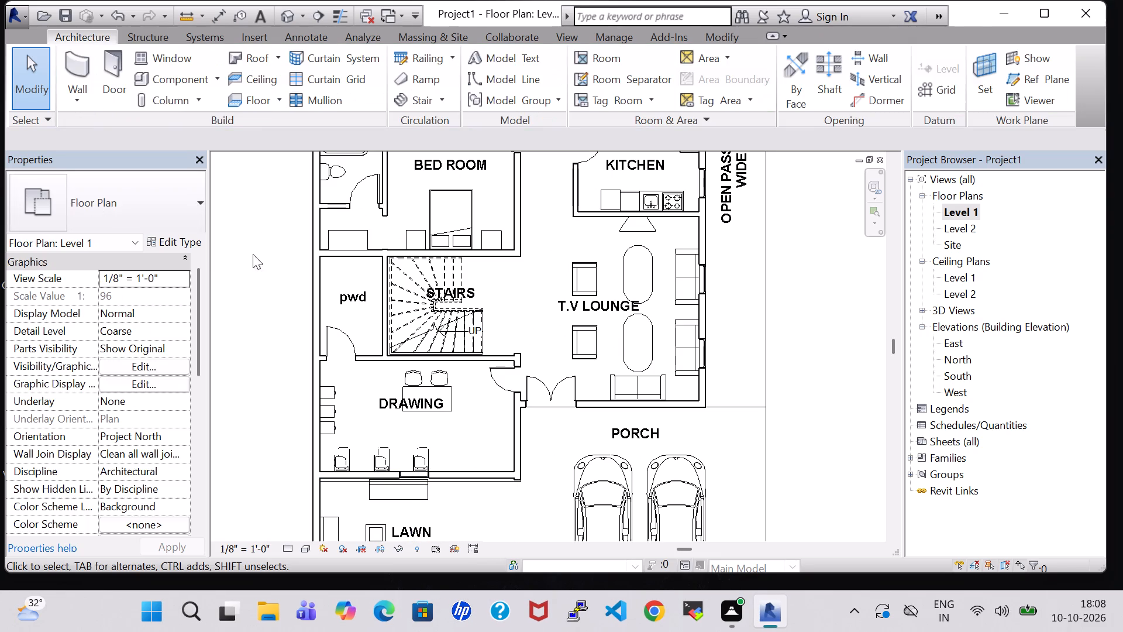
Place a 36" x 48" Casement 3x3 with Trim window in the Drawing room's outer side wall, centred about 5' 11 1/2" from each end.
left_click(177, 58)
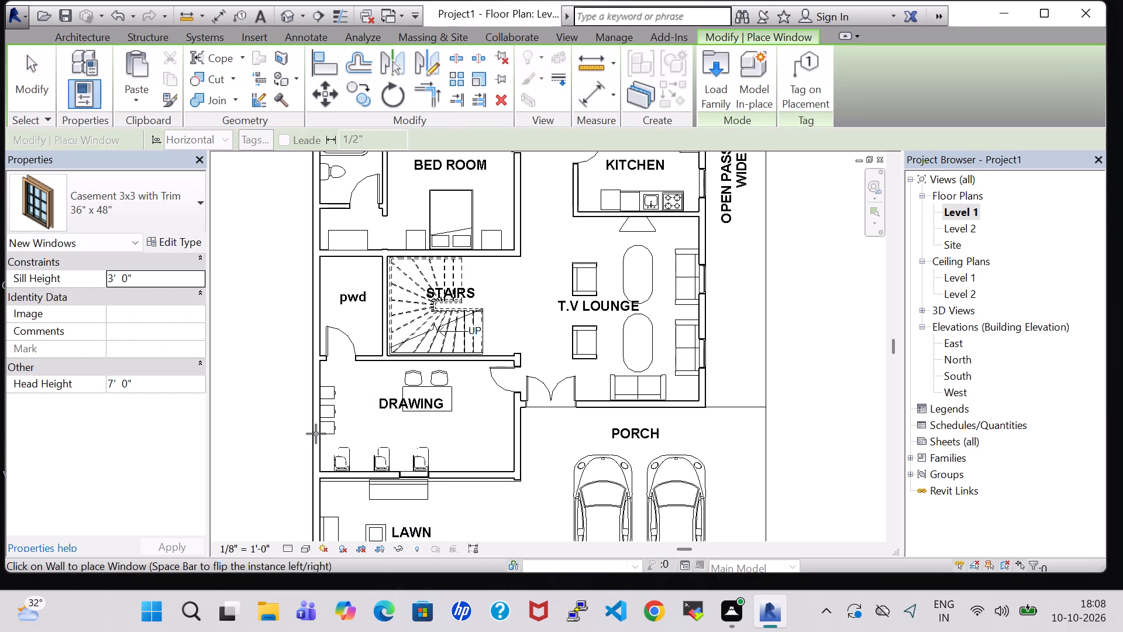
left_click(312, 421)
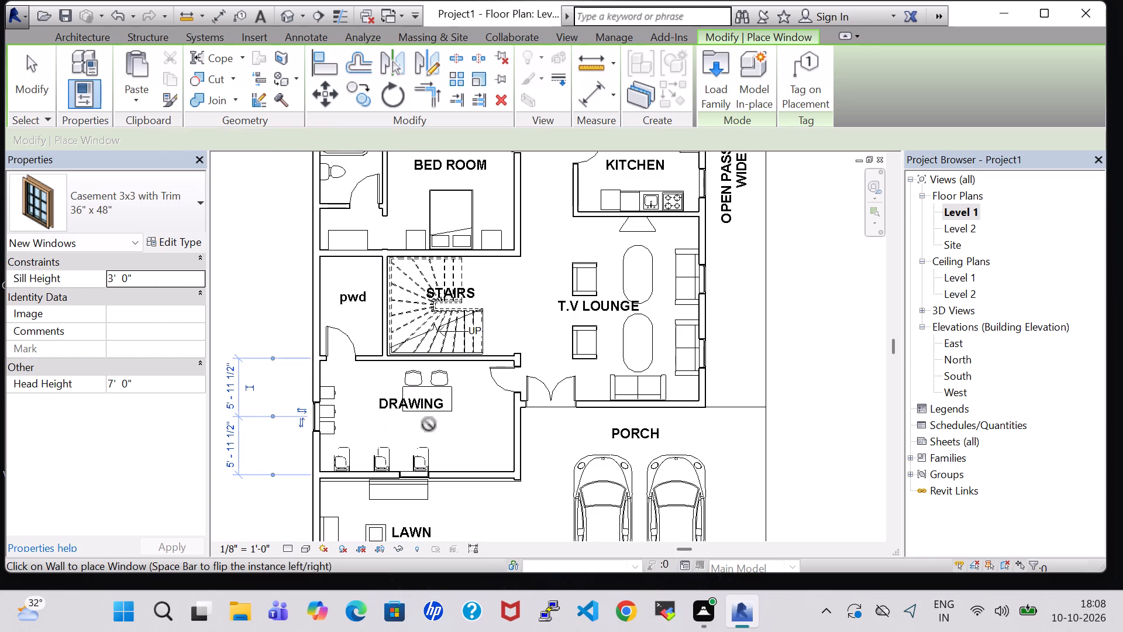
key("Escape")
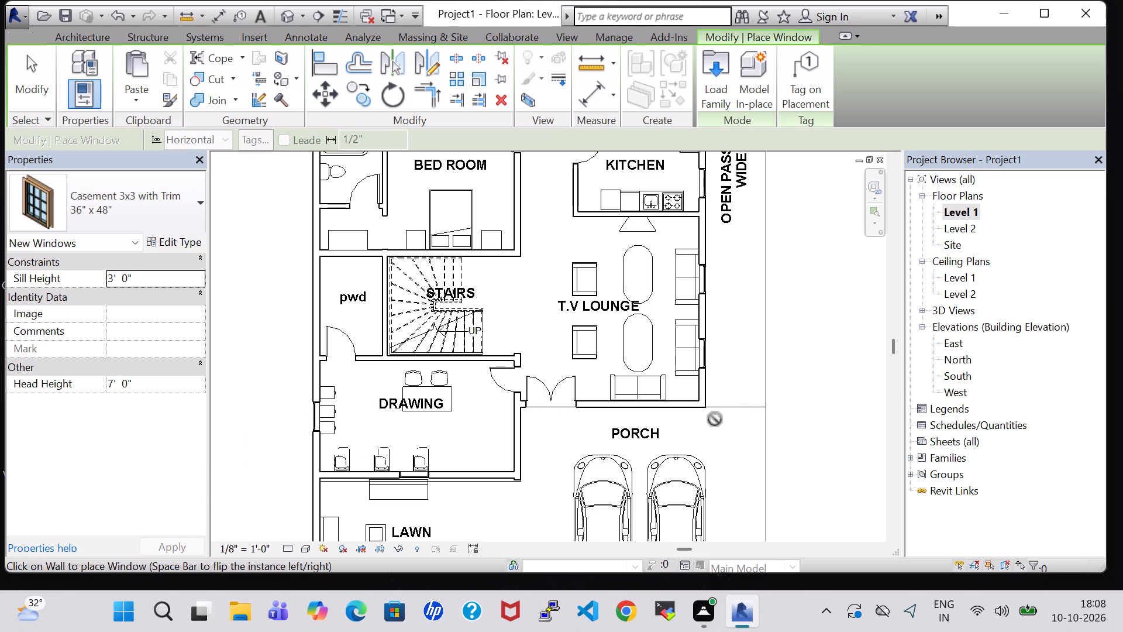
Place a 36" x 48" casement window in the T.V. Lounge's porch wall, about 6' 9" from the side passage wall and the double door's centre.
left_click(636, 414)
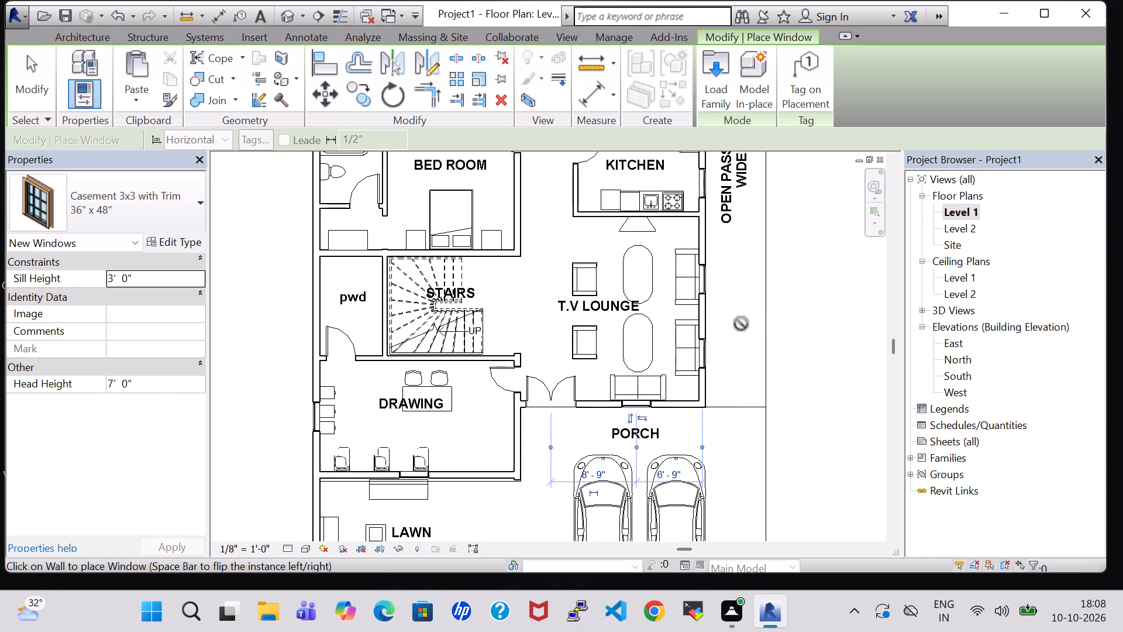
key("Escape")
Examine the Drawing room's and T.V. Lounge's front windows in the 3D view, and return to the Level 1 plan.
left_click(290, 15)
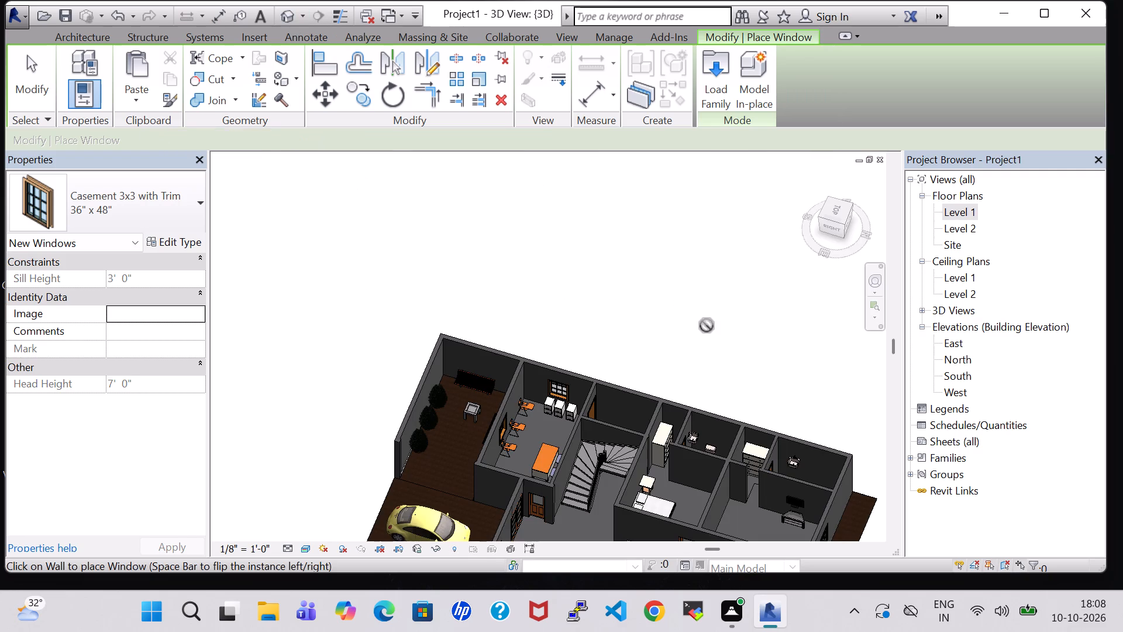
middle_click_drag(672, 321, 682, 241, "shift")
scroll(672, 321, "down", 1, "shift")
scroll(682, 241, "up", 1, "shift")
middle_click_drag(682, 241, 653, 355, "shift")
middle_click_drag(715, 367, 674, 317, "shift")
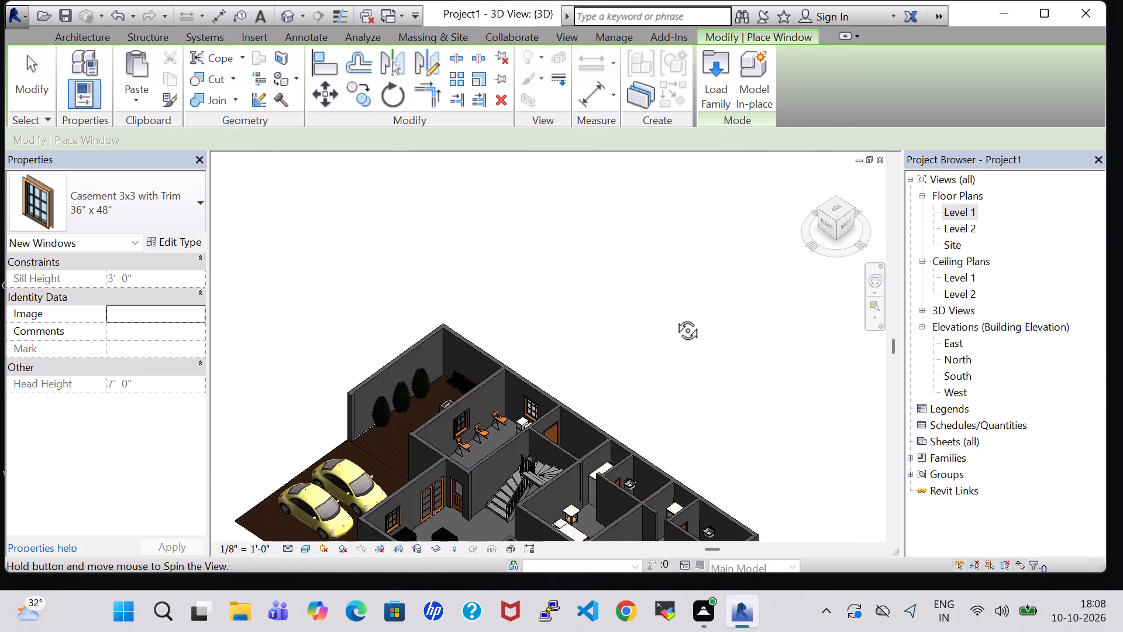
middle_click_drag(674, 317, 669, 340, "shift")
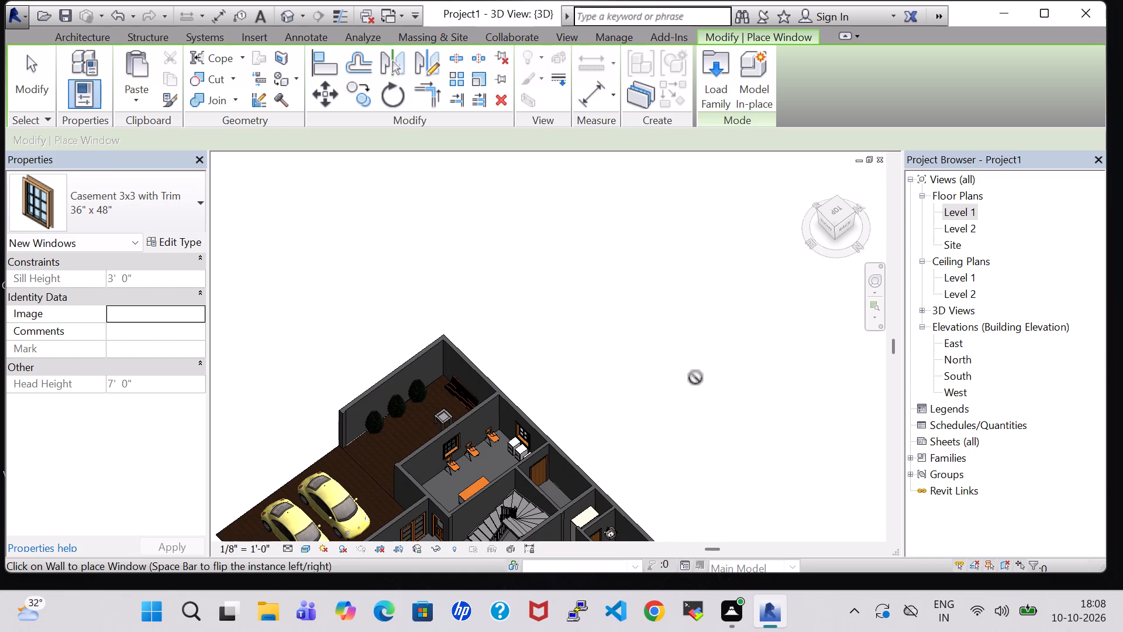
double_click(965, 210)
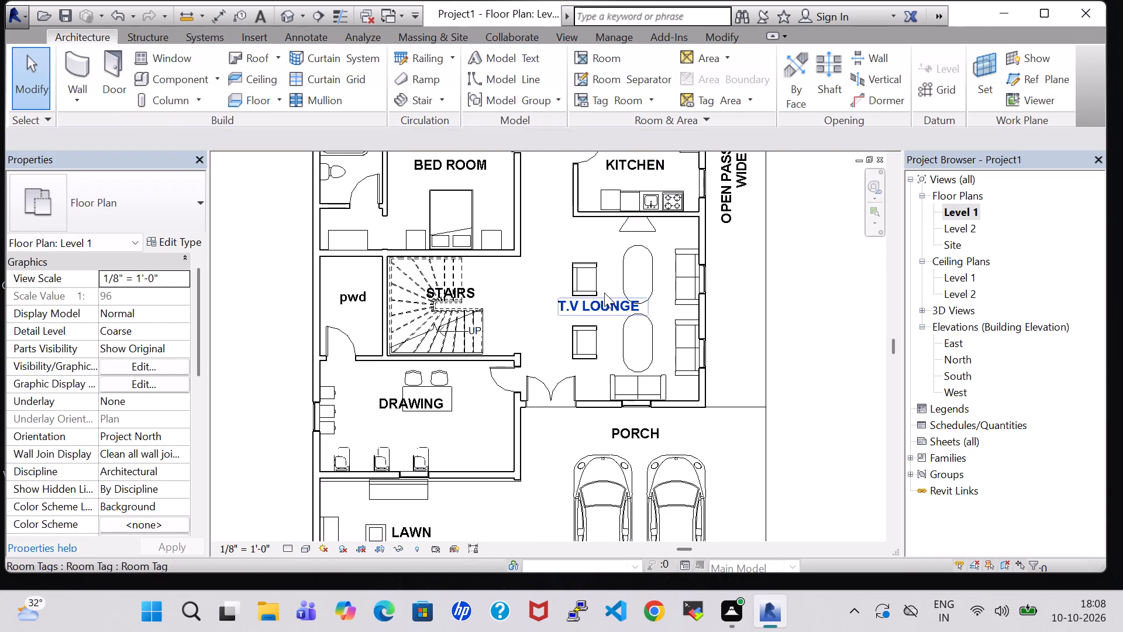
double_click(965, 215)
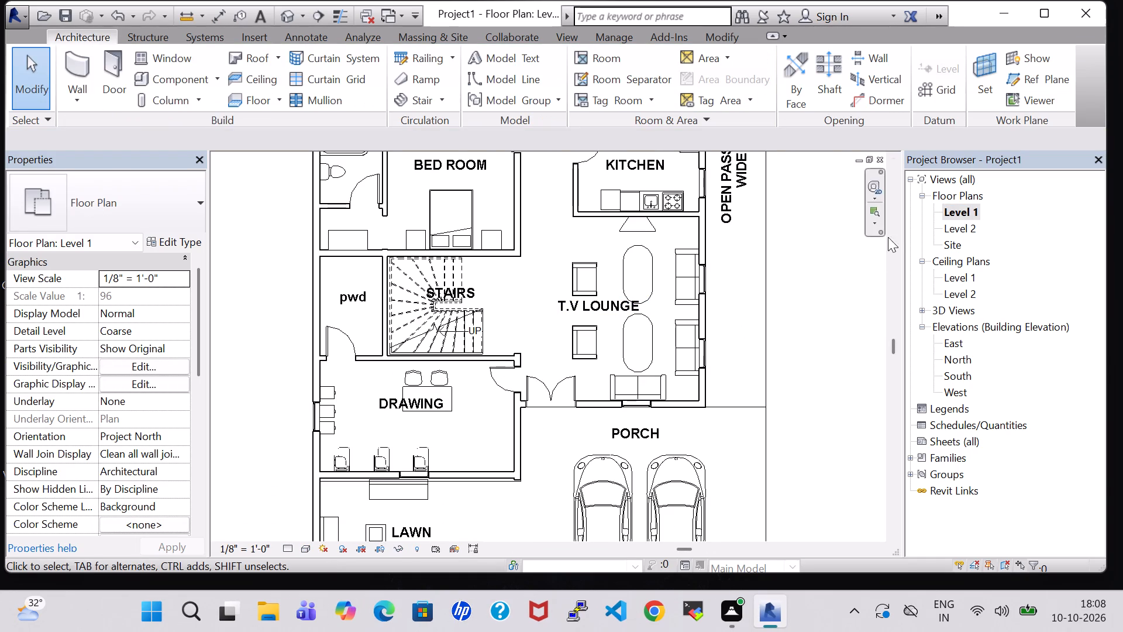
Examine the whole furnished house from above in the 3D view, checking the window layout room by room.
left_click(290, 23)
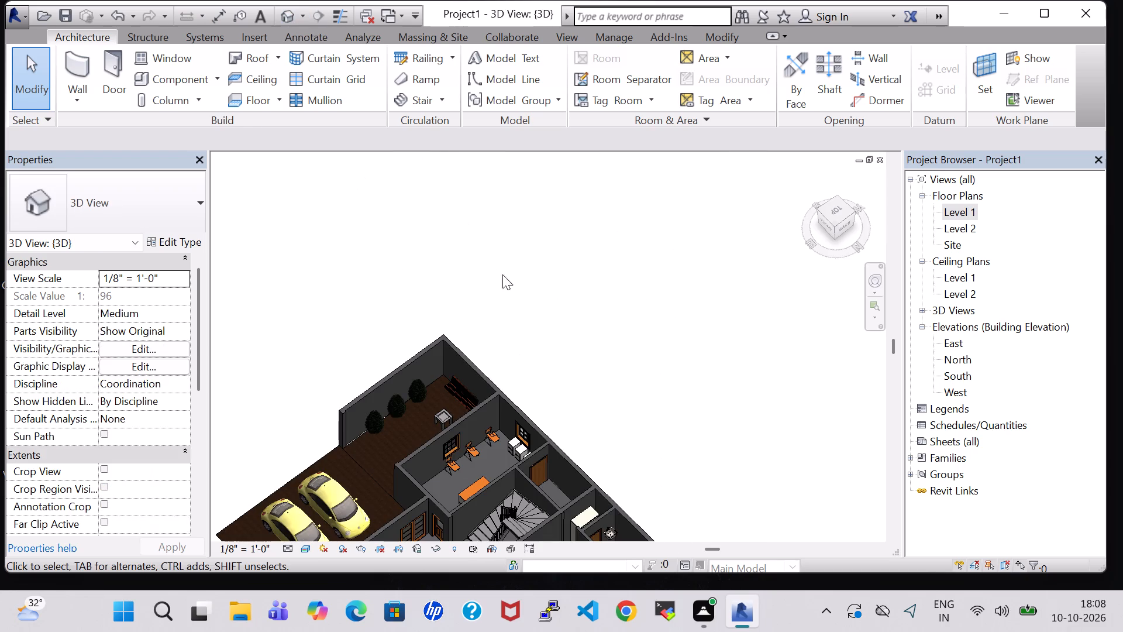
middle_click_drag(659, 410, 671, 379)
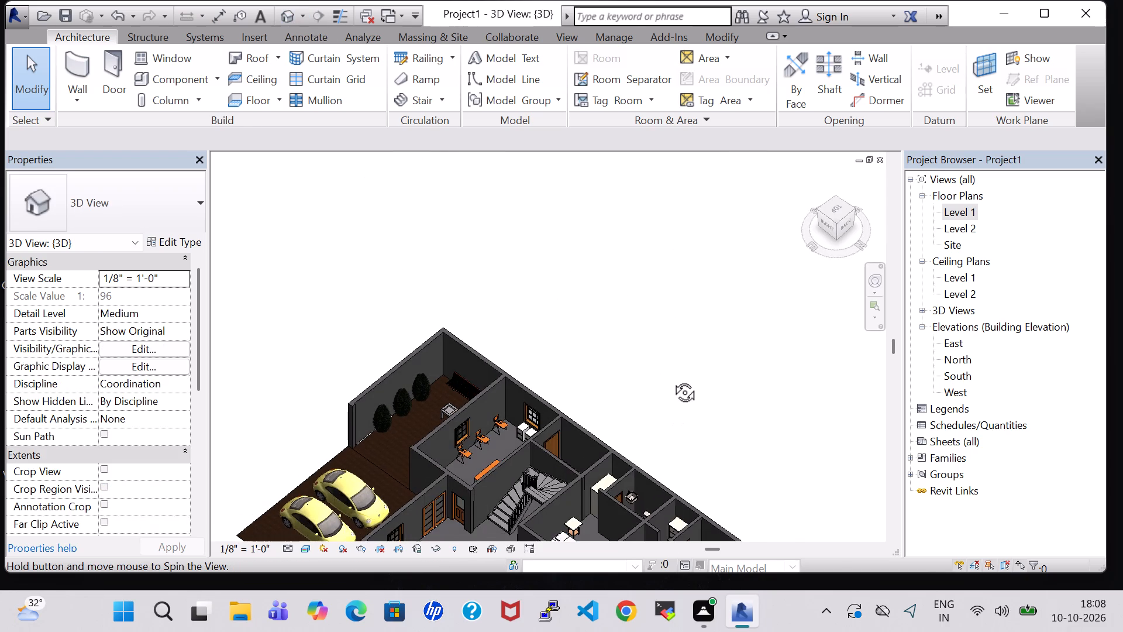
middle_click_drag(671, 379, 778, 467)
middle_click_drag(507, 268, 620, 279, "shift")
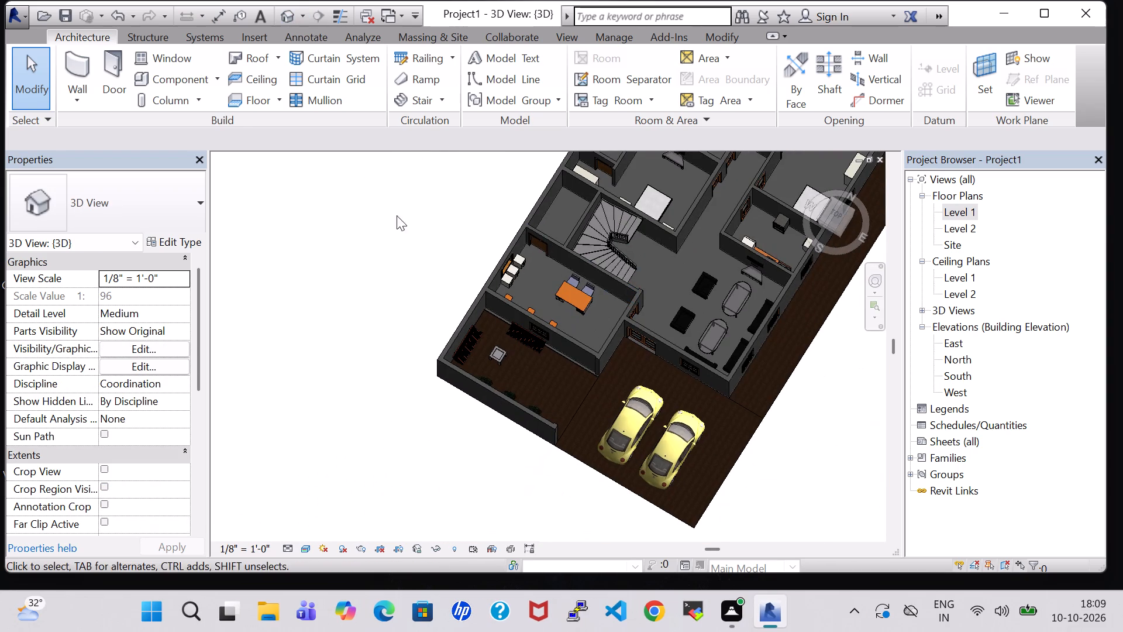
middle_click_drag(397, 215, 385, 387)
middle_click_drag(385, 387, 399, 341, "shift")
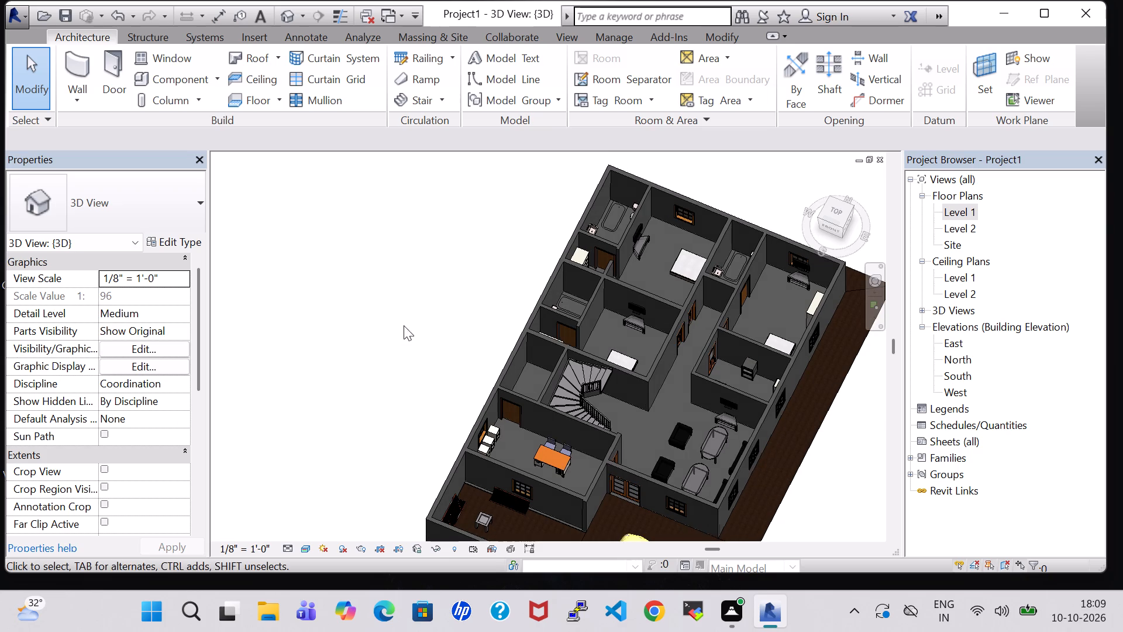
middle_click_drag(424, 289, 406, 389, "shift")
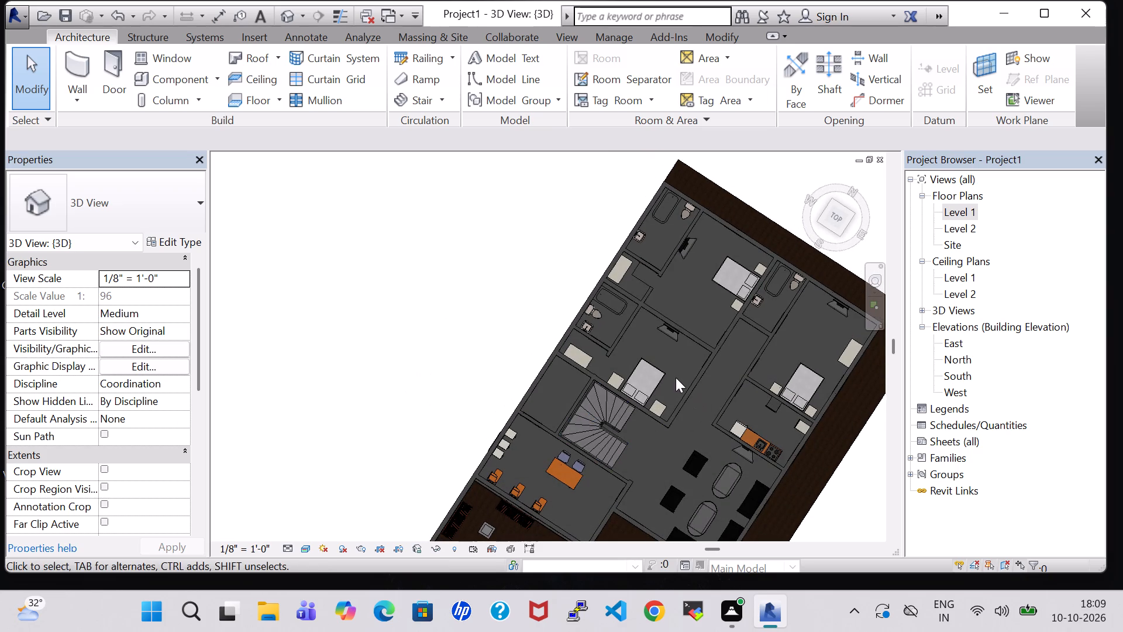
middle_click_drag(700, 386, 684, 353, "shift")
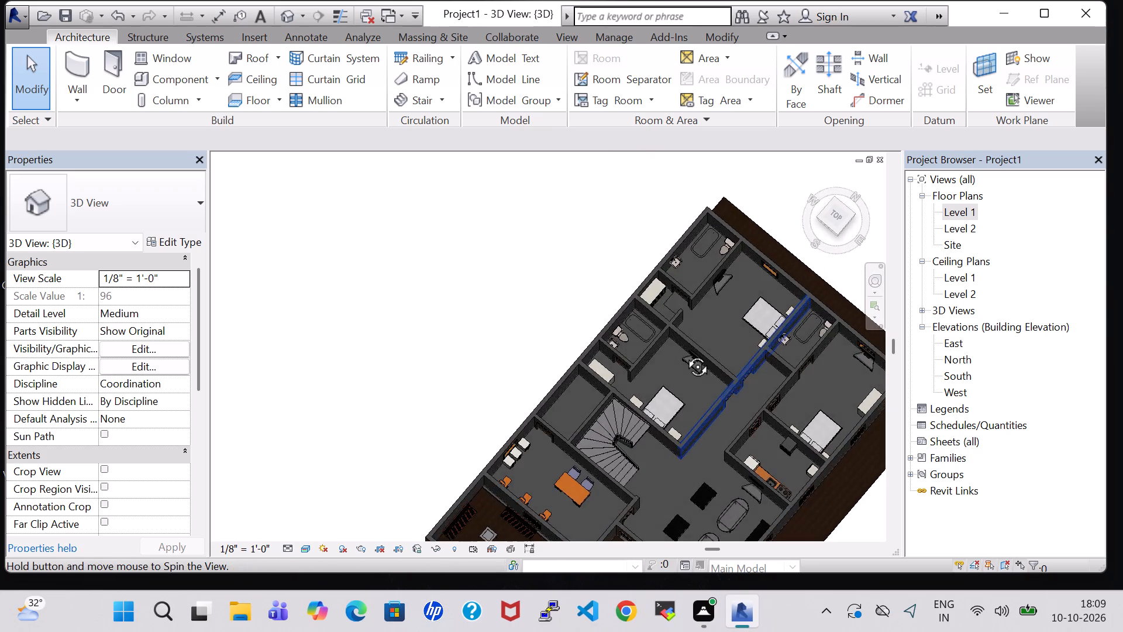
middle_click_drag(684, 353, 636, 252, "shift")
middle_click_drag(650, 355, 561, 327)
middle_click_drag(577, 356, 418, 168)
Examine the outer side wall behind the powder room, stairs and bathrooms, and the rear bedroom wall, in close 3D view.
scroll(538, 217, "up", 2)
middle_click_drag(590, 297, 589, 229)
middle_click(662, 274, "shift")
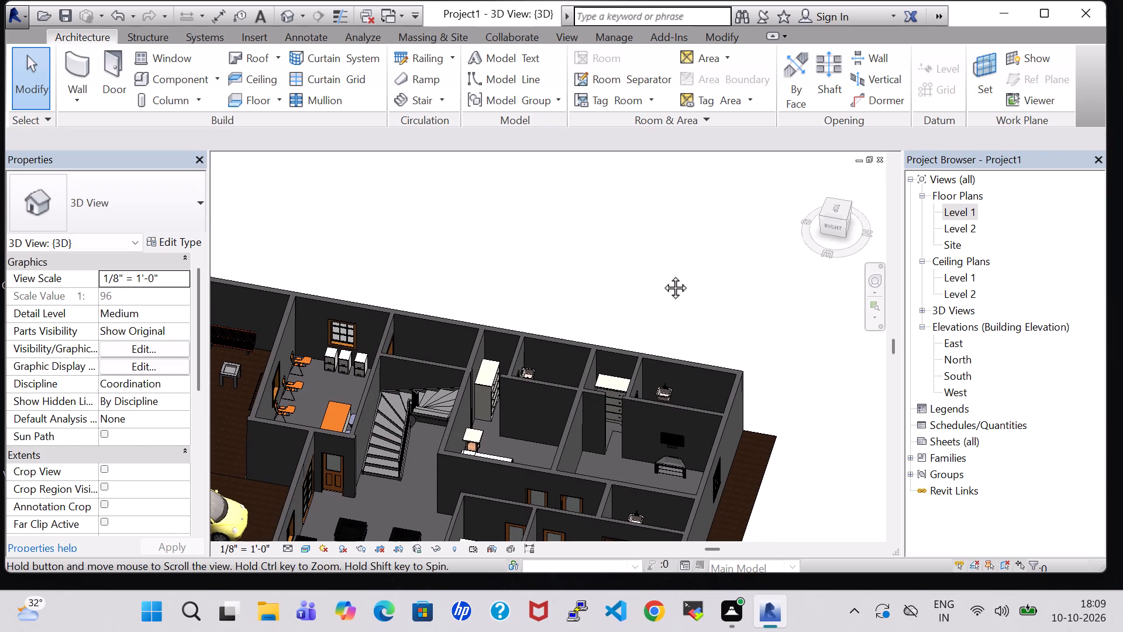
scroll(662, 274, "up", 2, "shift")
scroll(584, 254, "up", 2)
middle_click_drag(580, 268, 608, 253, "shift")
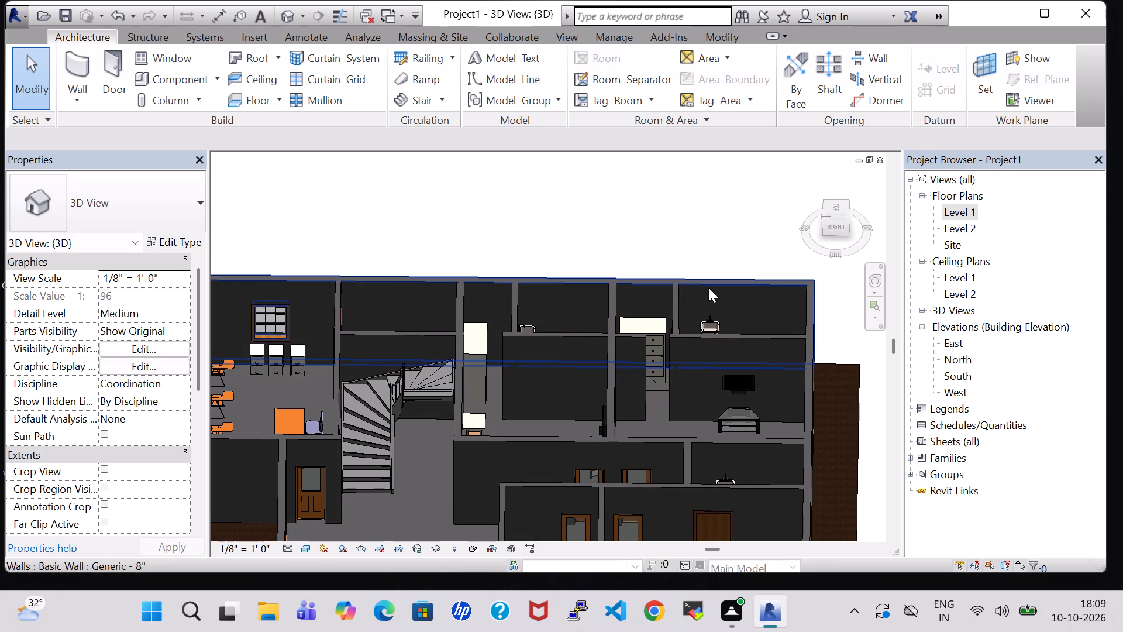
middle_click_drag(719, 222, 708, 272, "shift")
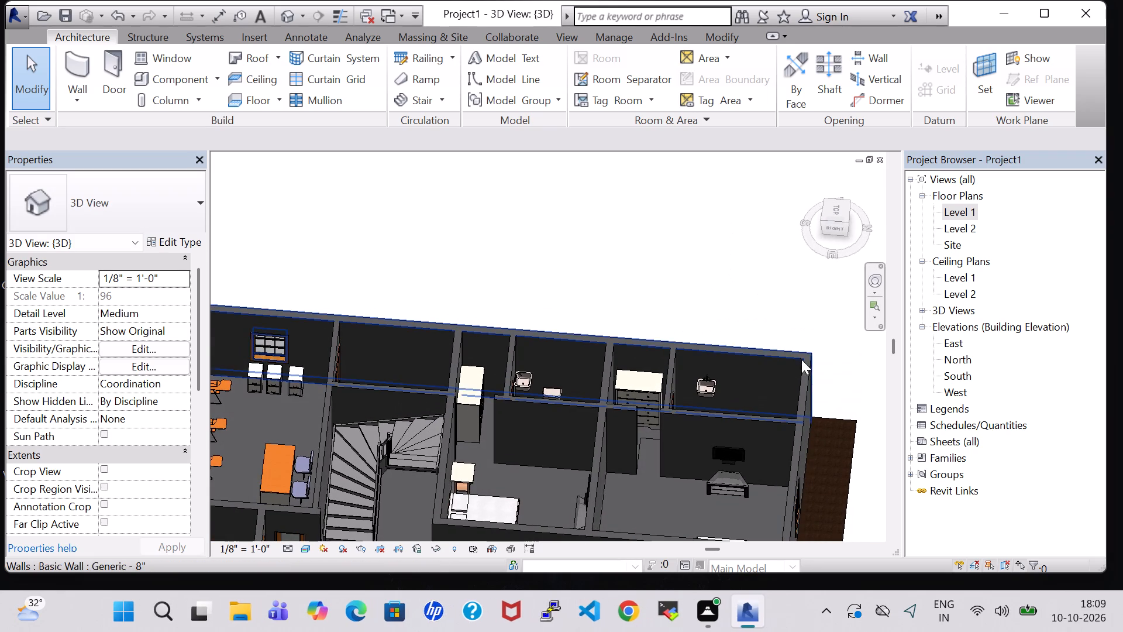
middle_click_drag(844, 394, 827, 417, "shift")
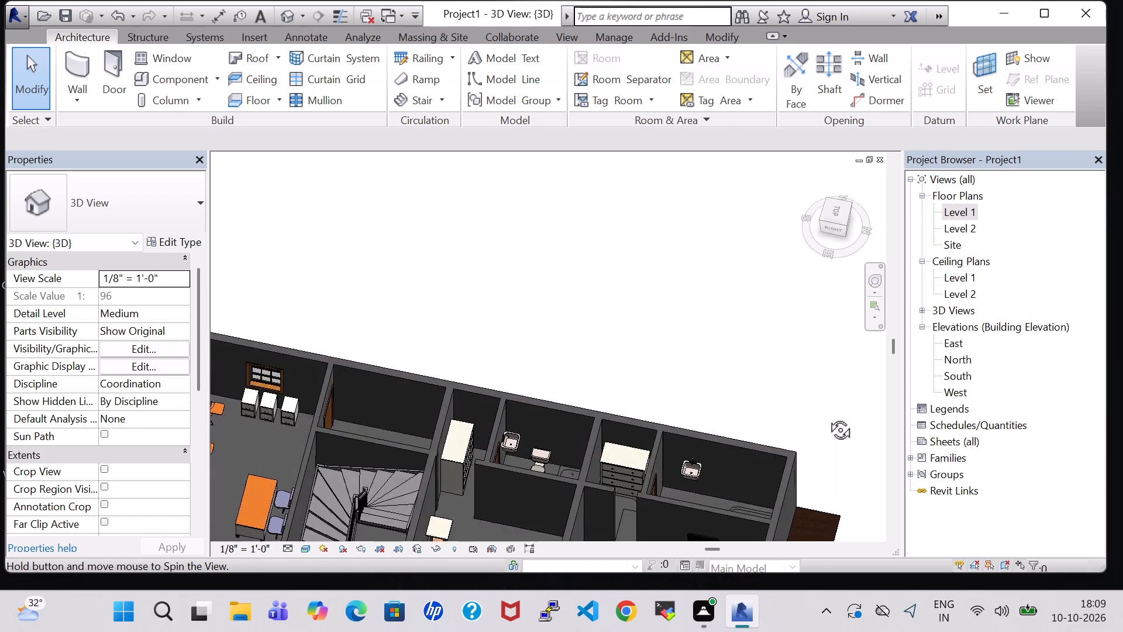
middle_click_drag(827, 417, 788, 349, "shift")
middle_click_drag(701, 461, 733, 358)
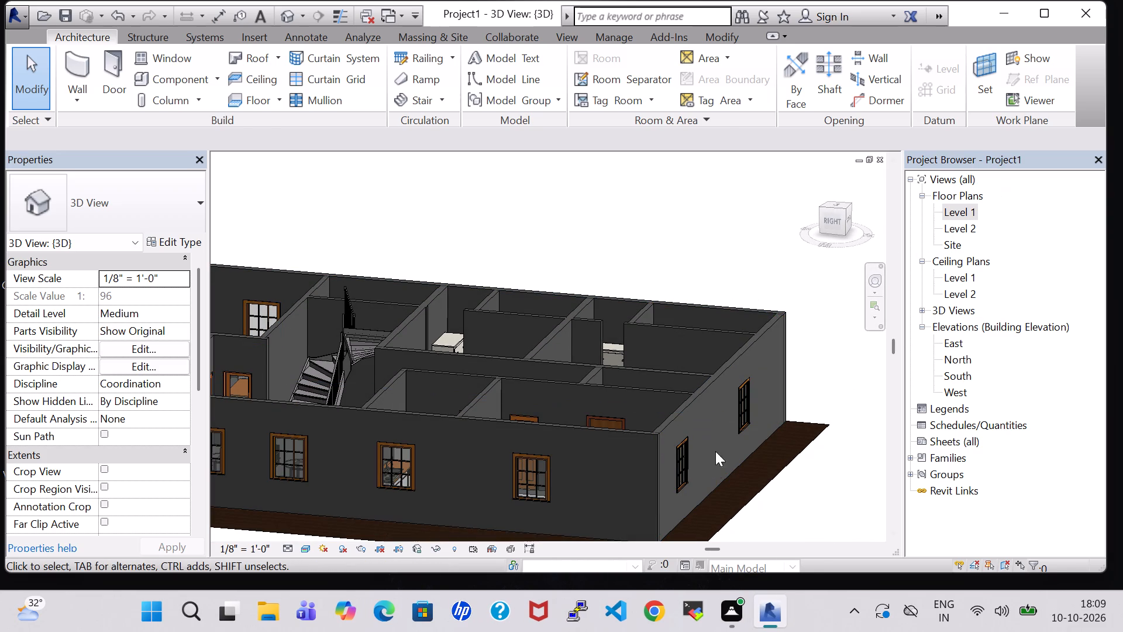
Examine the house's exterior walls in the 3D view, checking the windows along the side passage and porch.
middle_click_drag(779, 524, 867, 455, "shift")
scroll(793, 519, "up", 1, "shift")
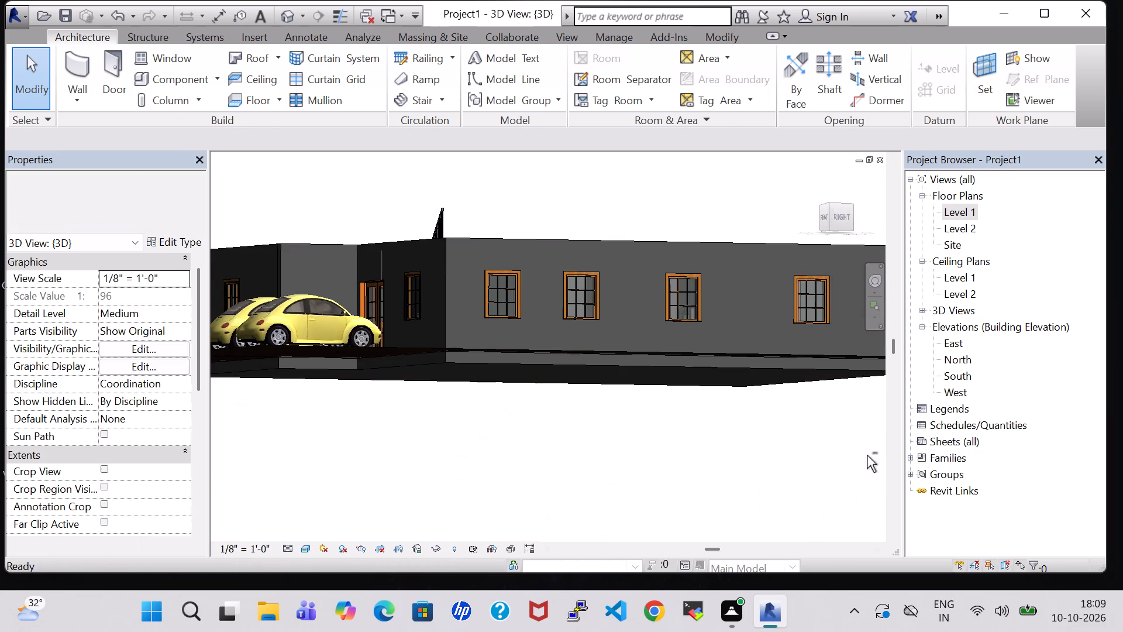
middle_click_drag(276, 415, 488, 513, "shift")
middle_click_drag(658, 298, 569, 390, "shift")
middle_click_drag(668, 399, 757, 394)
middle_click_drag(526, 480, 645, 465)
middle_click_drag(645, 465, 660, 376, "shift")
middle_click_drag(484, 379, 540, 484)
middle_click_drag(568, 472, 571, 424, "shift")
scroll(568, 472, "up", 1, "shift")
In the Level 1 plan, load the Toilet-Domestic-3D family from the architectural plumbing fixtures' Water Closets library folder.
double_click(946, 210)
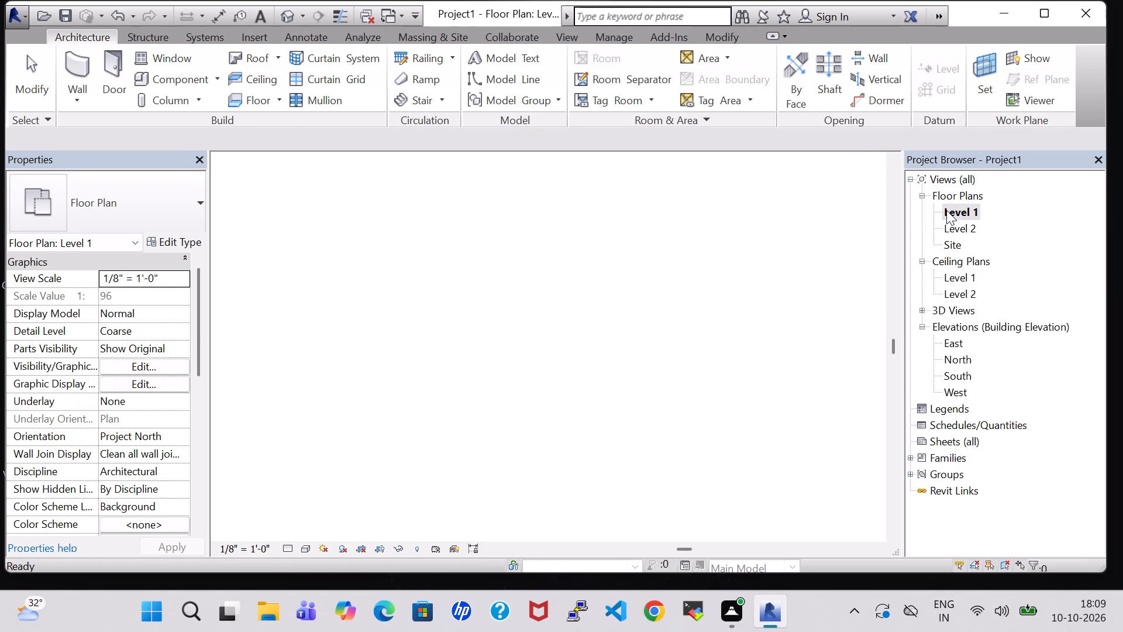
scroll(573, 219, "down", 1)
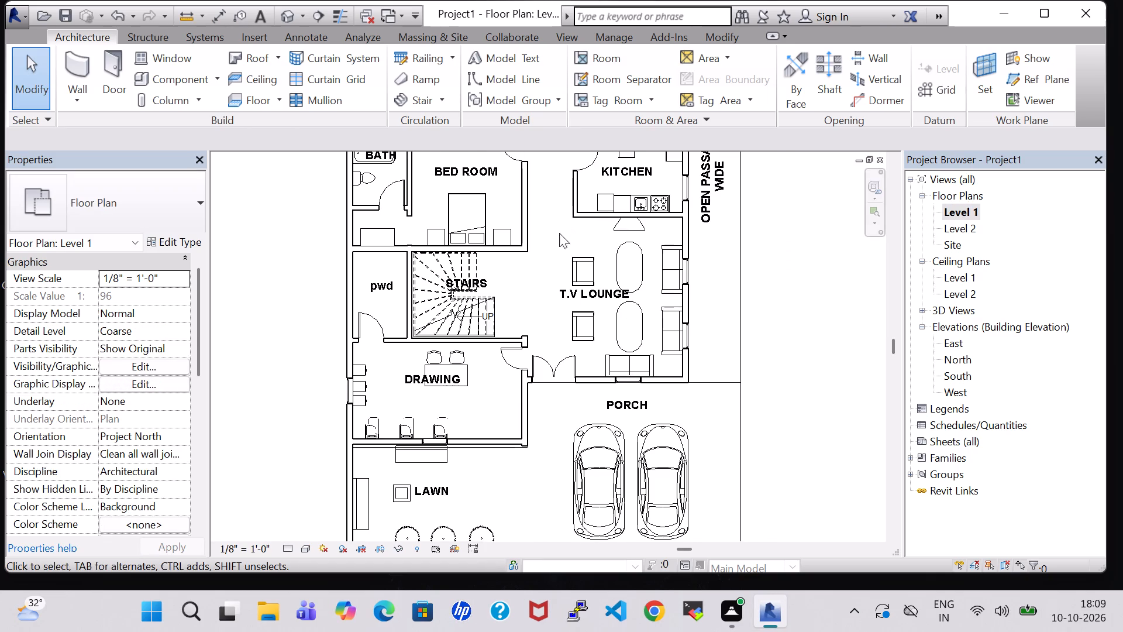
left_click(157, 72)
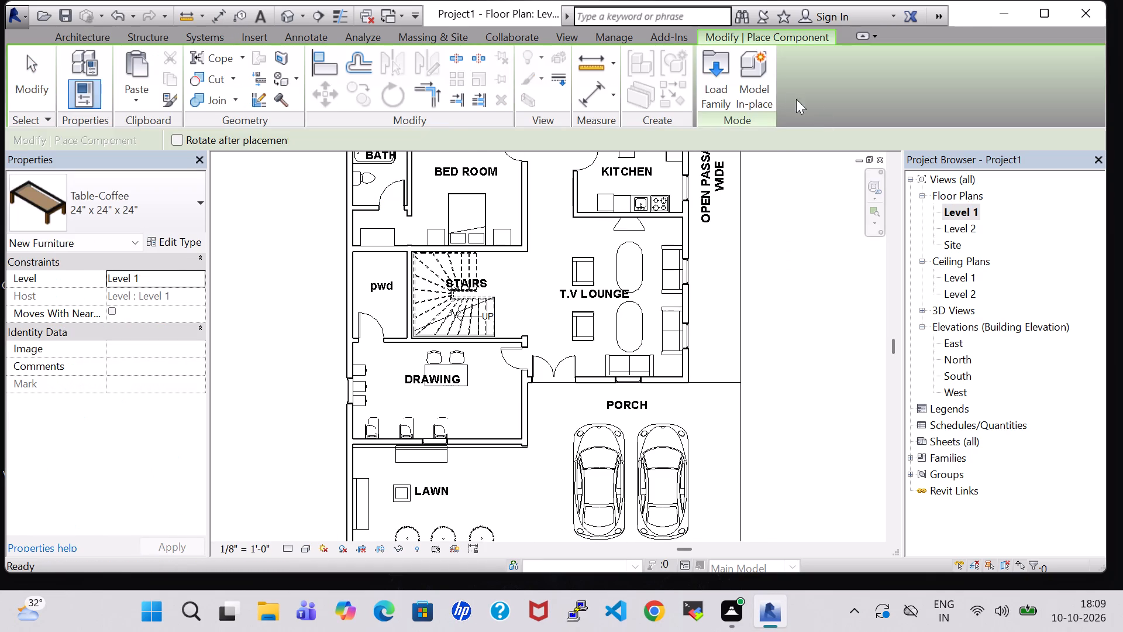
left_click(717, 88)
scroll(639, 309, "down", 4)
scroll(549, 278, "up", 1)
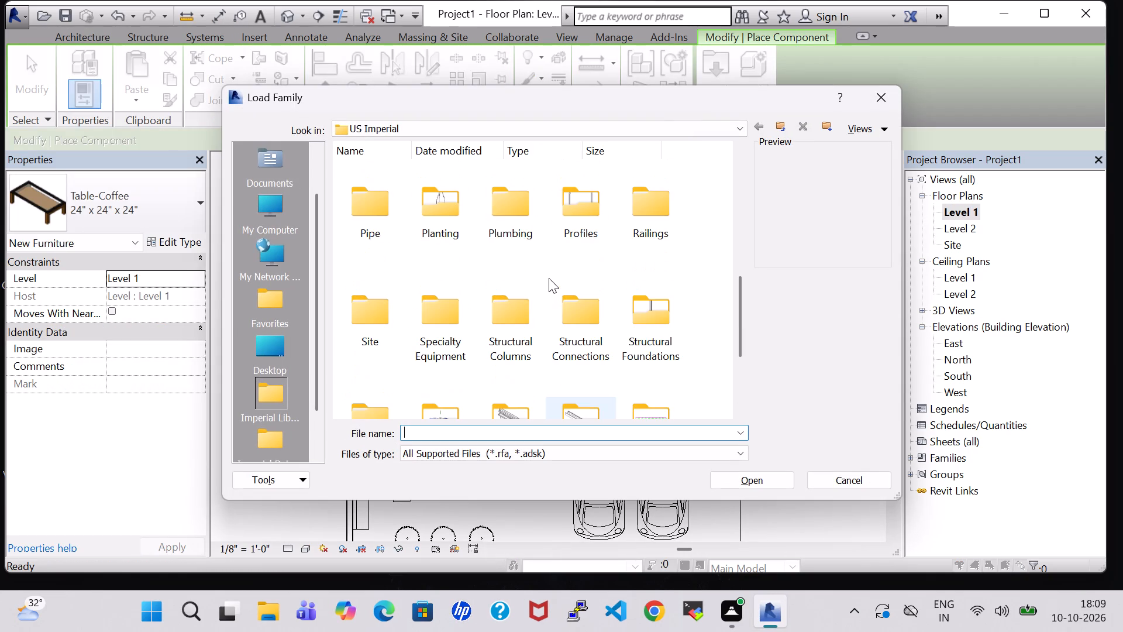
double_click(495, 215)
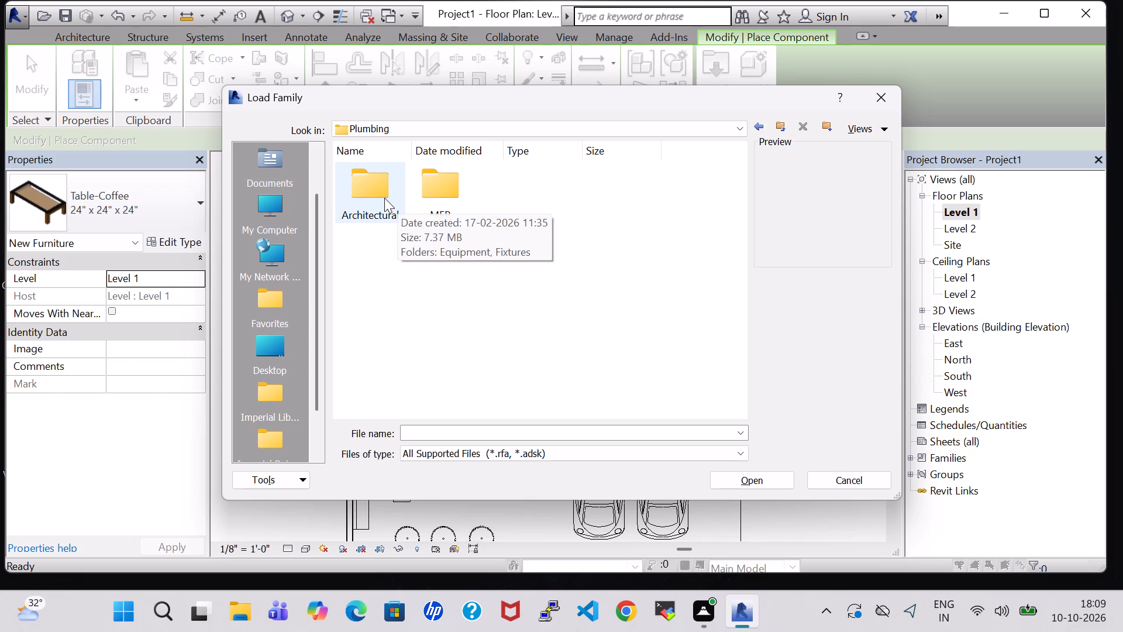
double_click(384, 204)
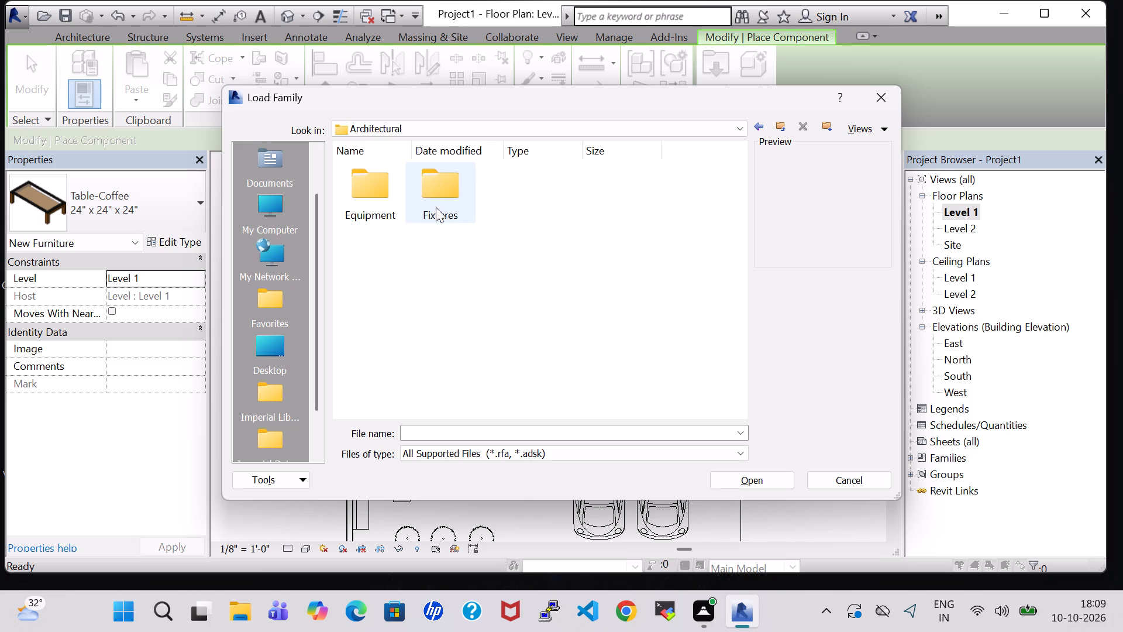
double_click(436, 203)
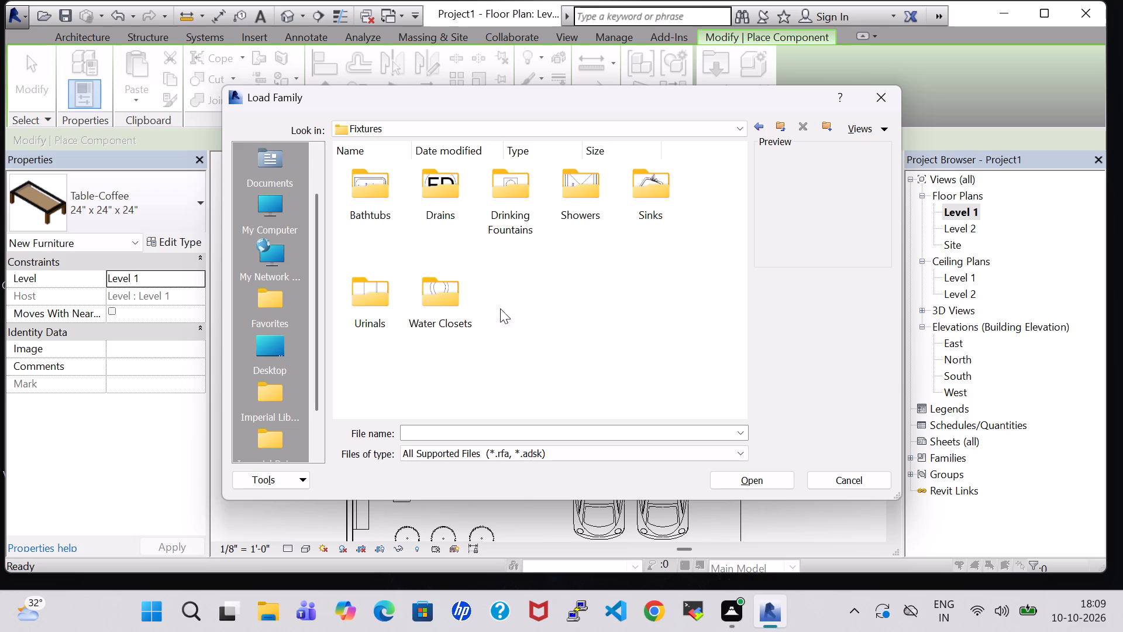
double_click(458, 307)
left_click(589, 209)
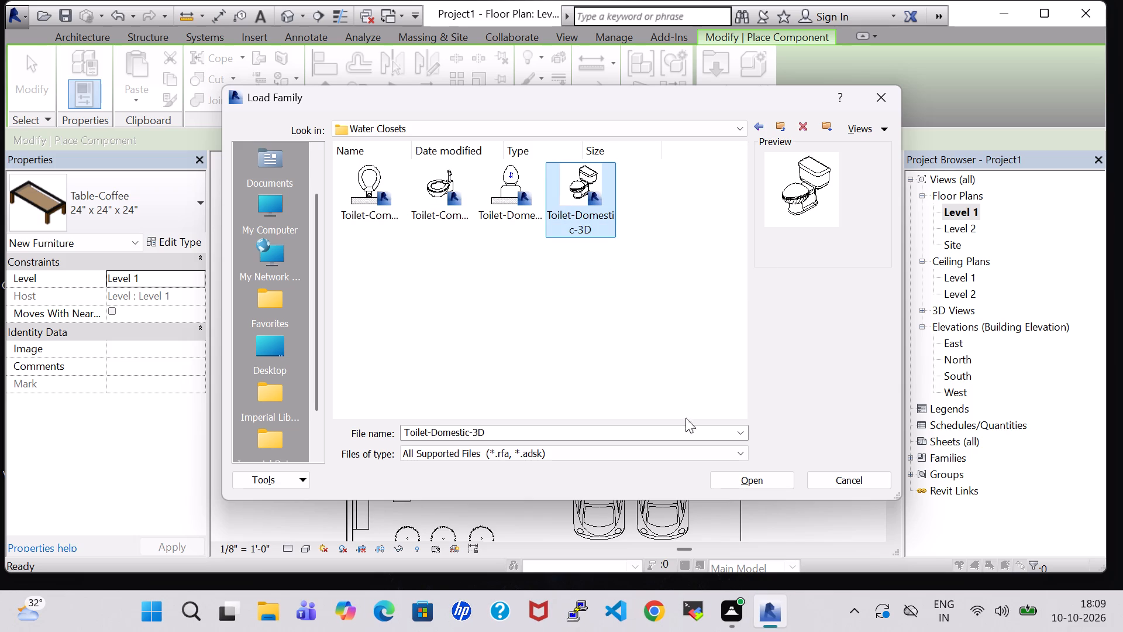
left_click(784, 488)
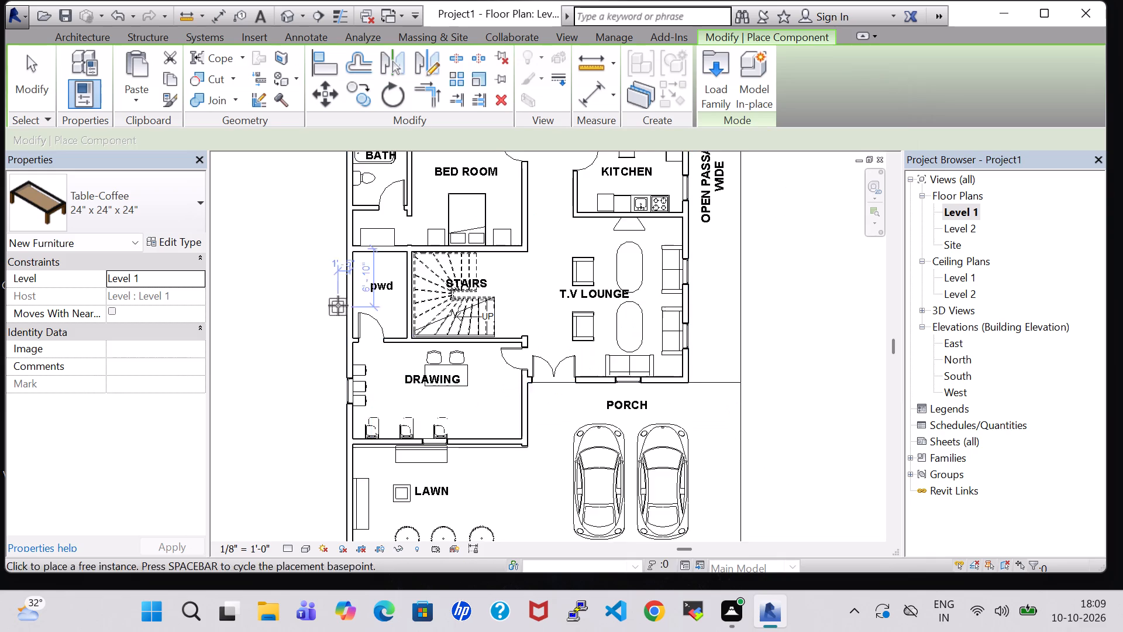
Place a 20" x 18" Sink Vanity-Square against the powder room's outer wall, about 4'-6" from the wall shared with the bedroom.
scroll(346, 305, "up", 4)
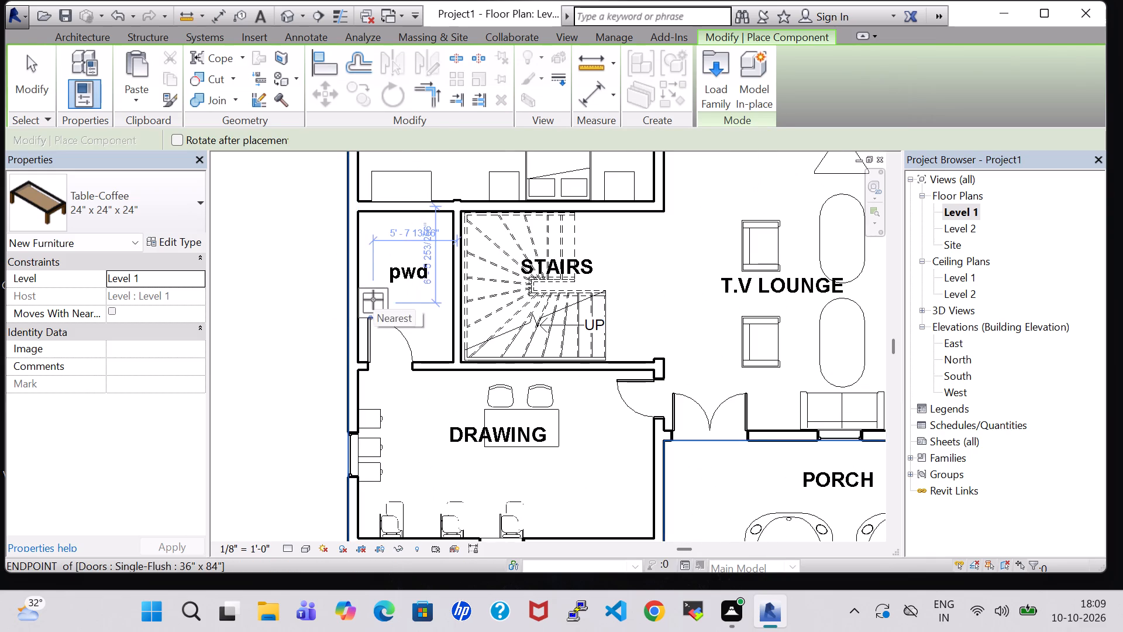
key("Escape")
left_click(177, 77)
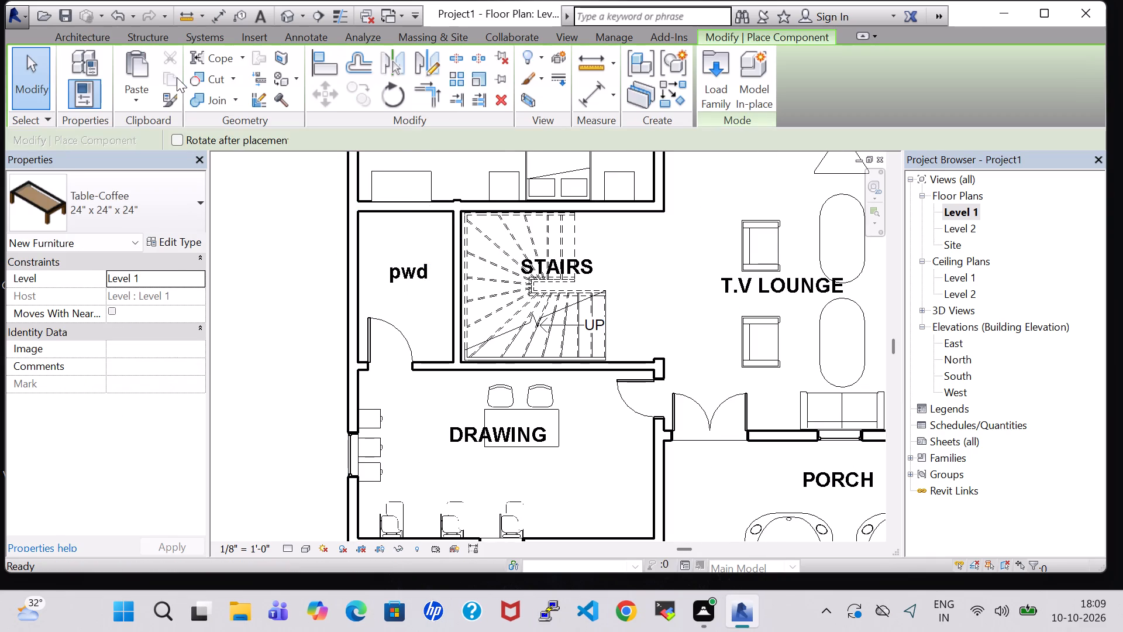
left_click(179, 207)
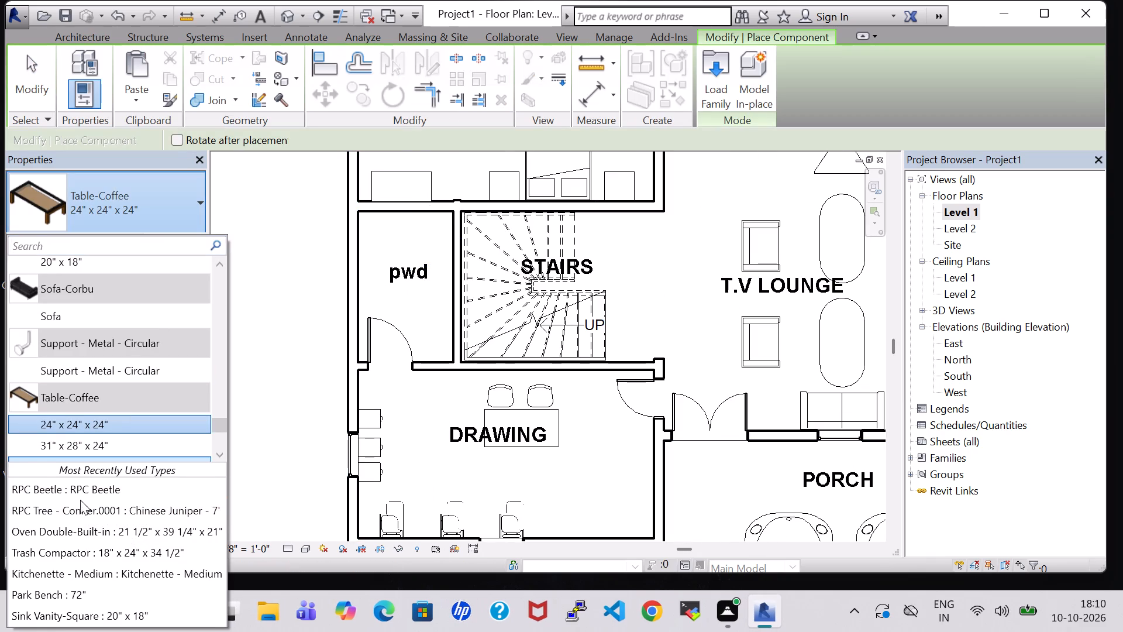
scroll(44, 509, "down", 1)
scroll(77, 581, "down", 1)
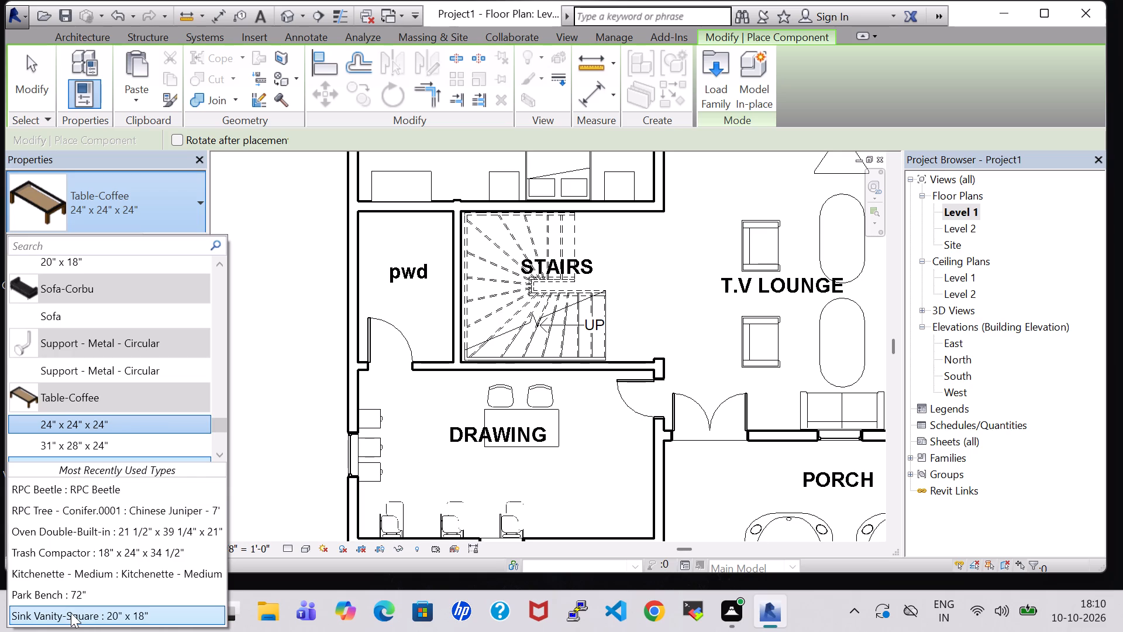
left_click(71, 613)
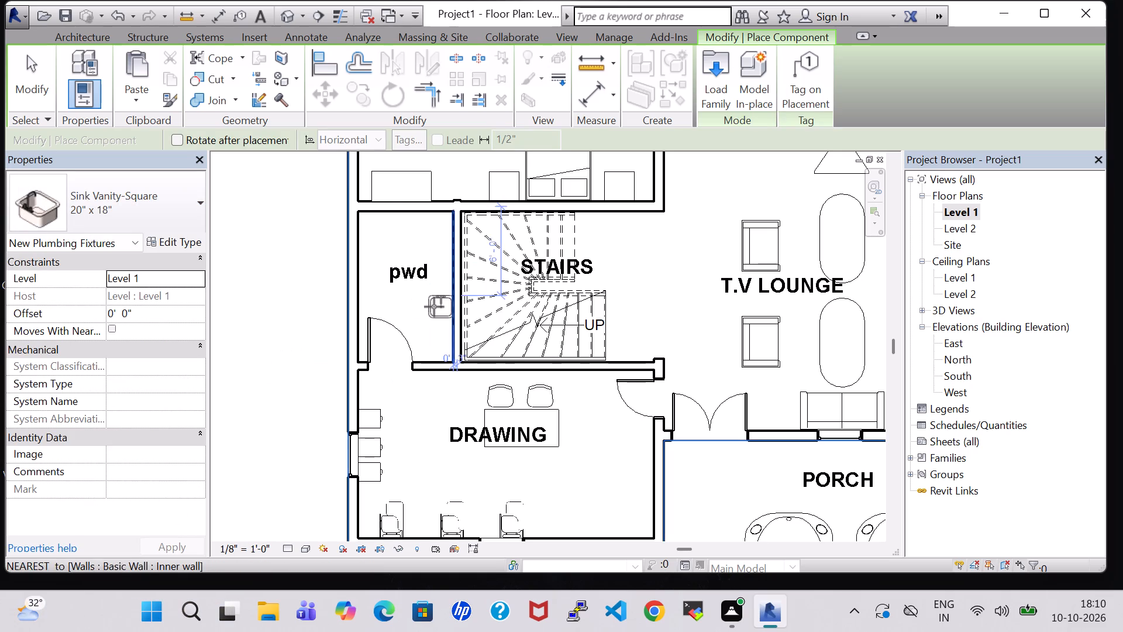
scroll(434, 307, "up", 2)
key("space")
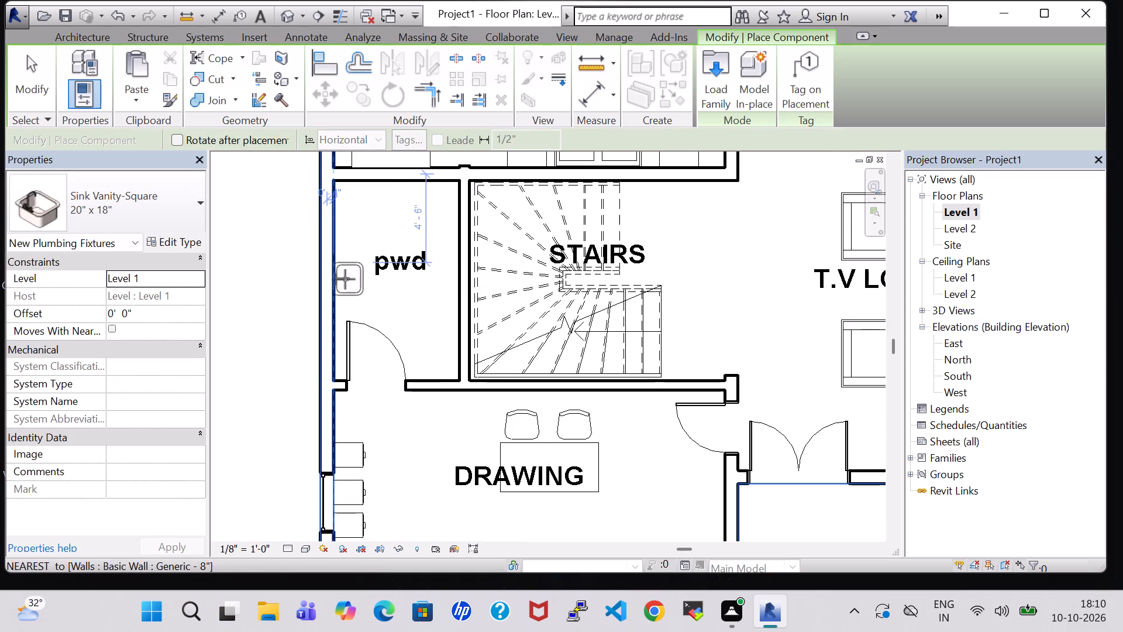
left_click(354, 279)
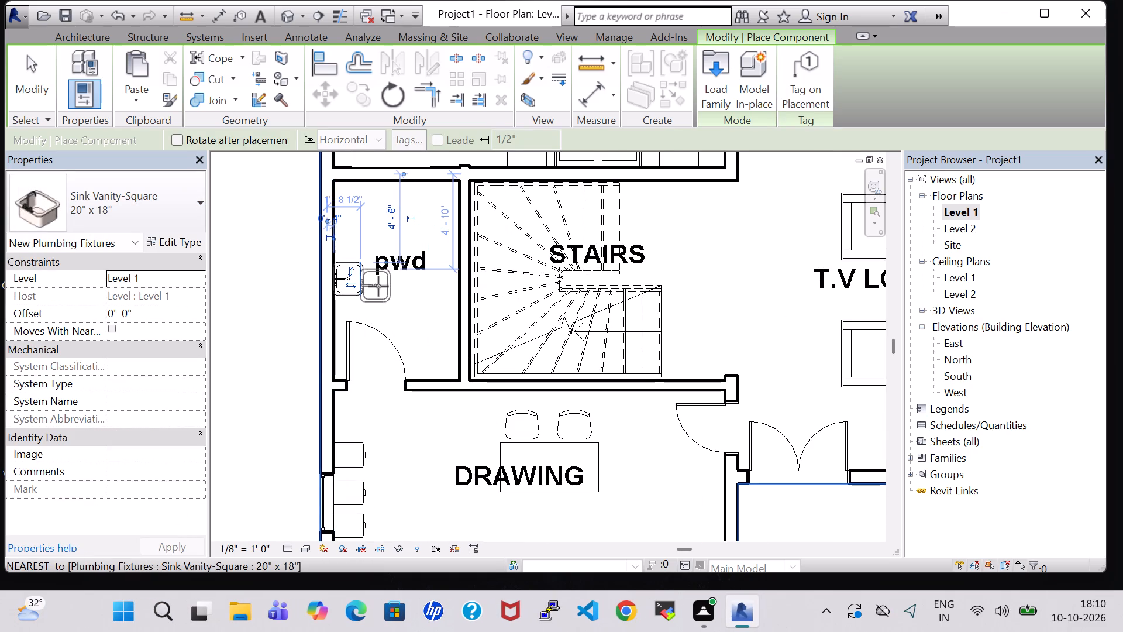
key("Escape")
key("Escape")
Set the powder room sink's offset from Level 1 to 3' 0".
left_click(356, 273)
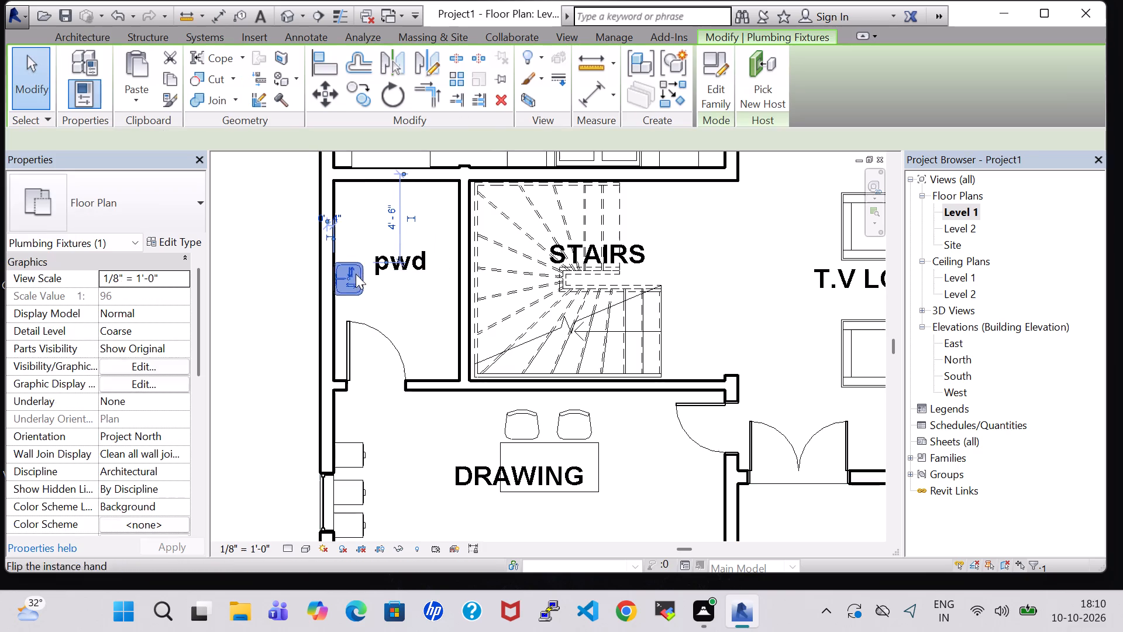
left_click(106, 310)
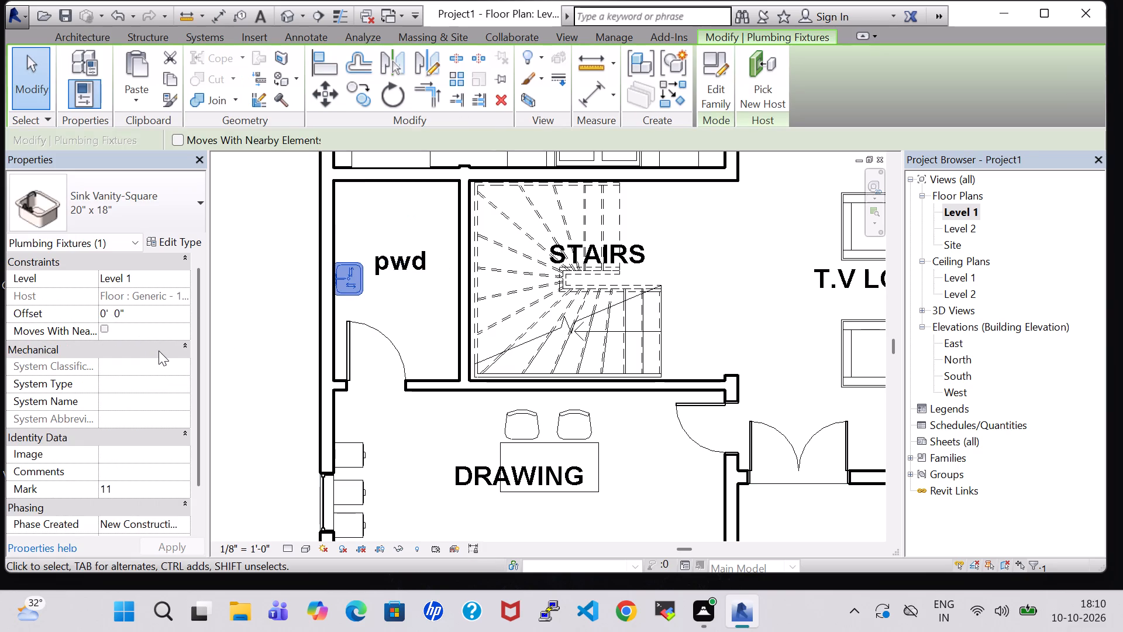
key("BackSpace")
key("3")
key("Return")
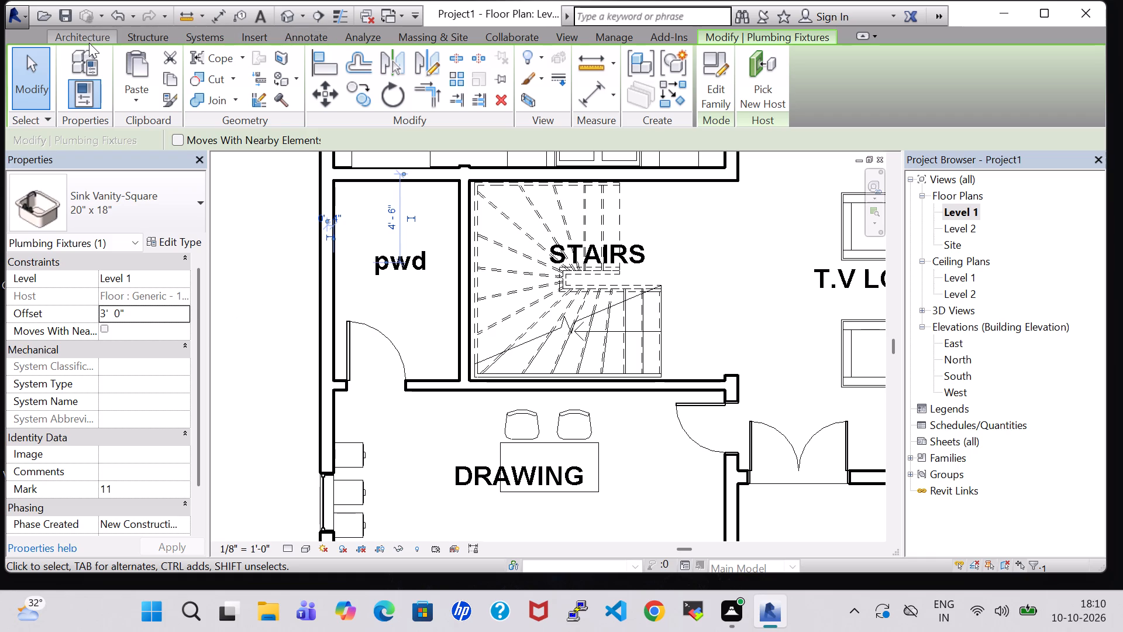
Change the selected powder room sink to the Tub-2D type and nudge it off the outer wall into the room.
left_click(166, 200)
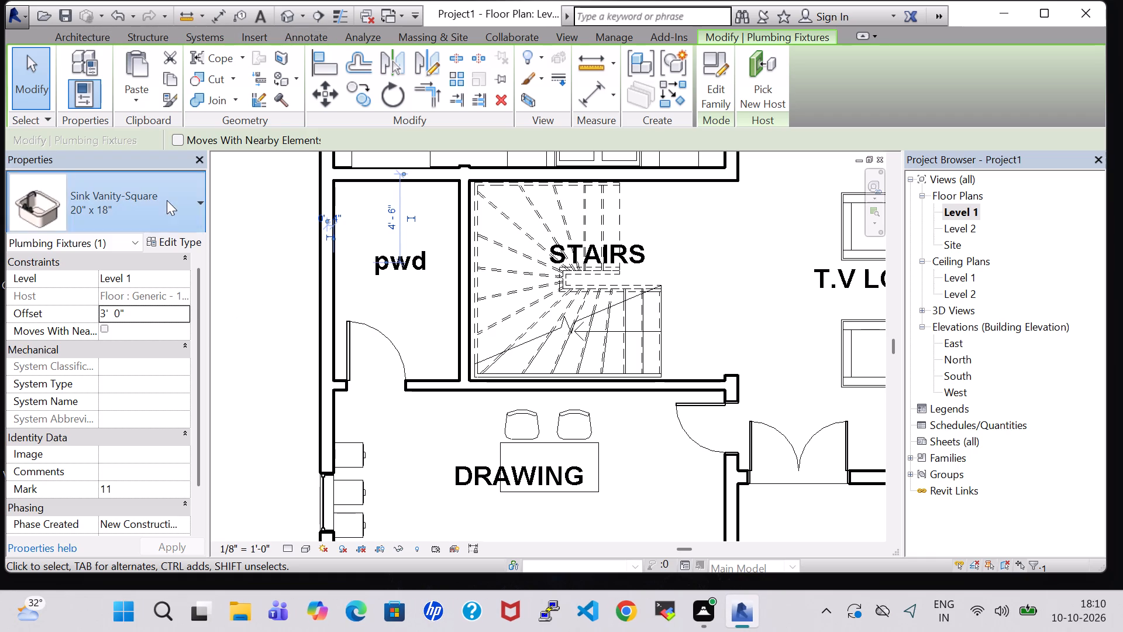
left_click(88, 375)
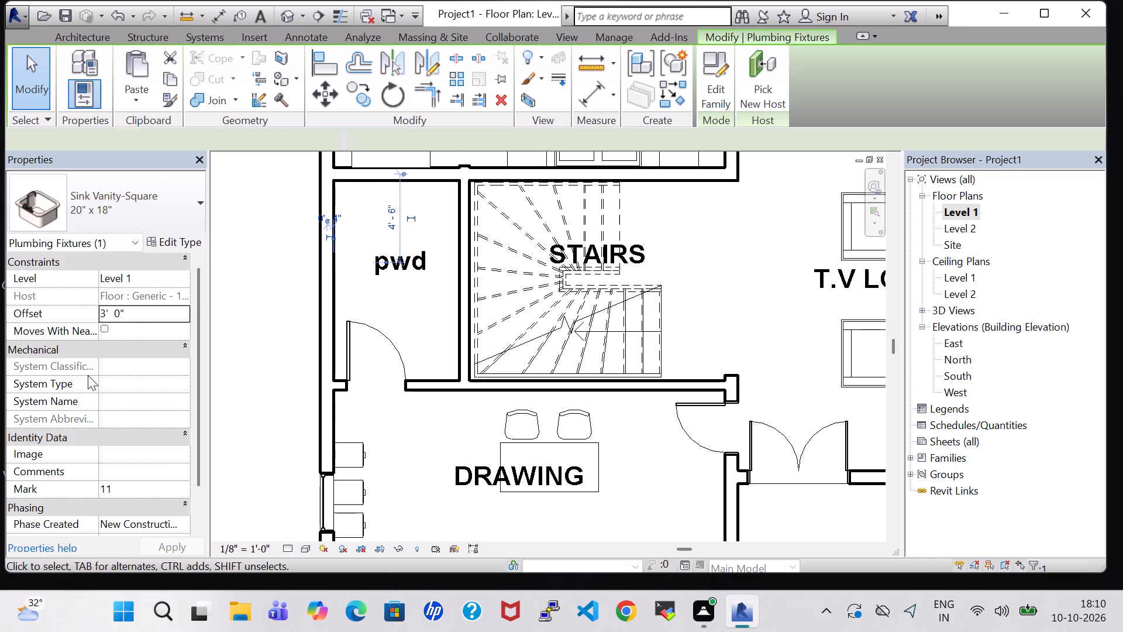
key("Right")
key("Right")
key("Right")
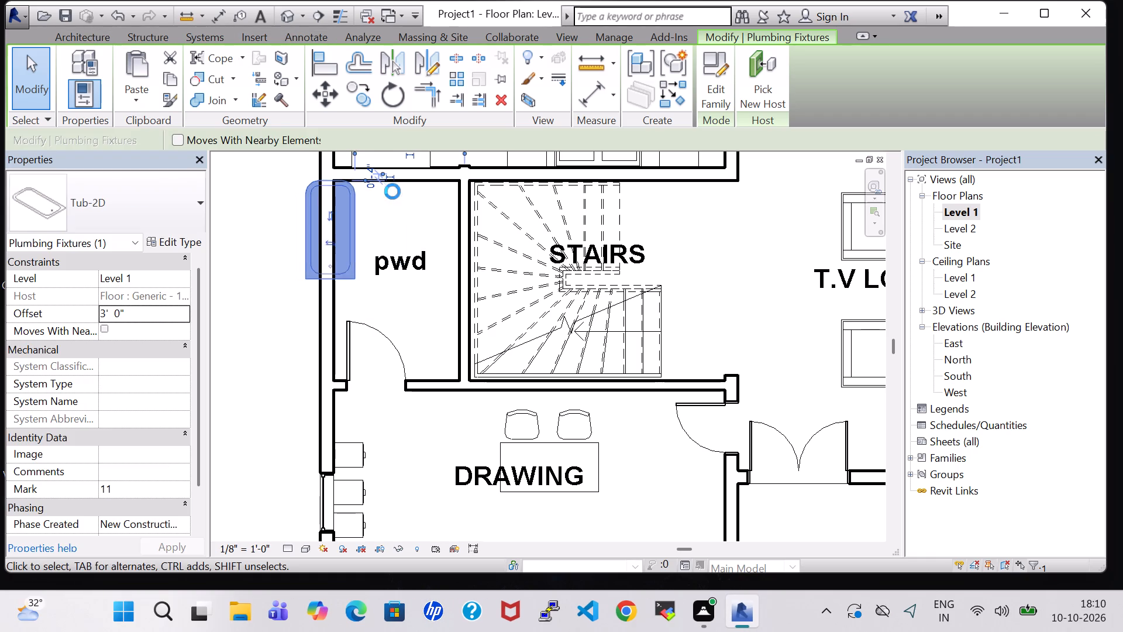
key("Right")
key("Right")
key("Right")
key("Right")
key("Right")
key("Right")
key("Right")
key("Right")
key("Right")
key("Right")
key("Right")
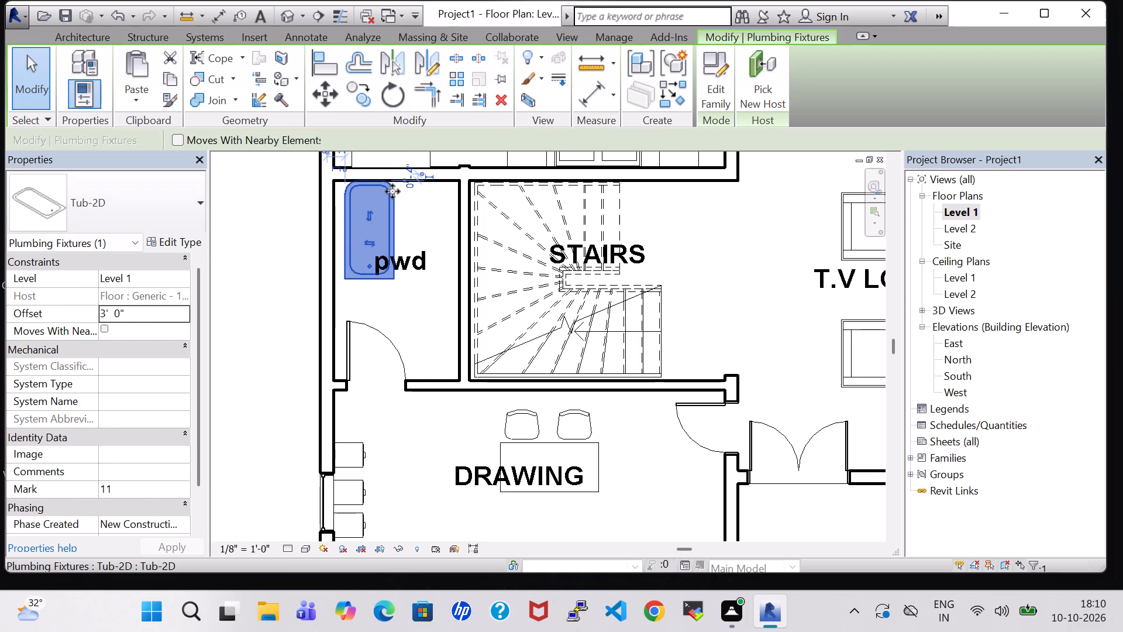
Rotate the tub and move it into the powder room corner where the outer wall meets the wall shared with the bedroom.
key("space")
key("space")
key("space")
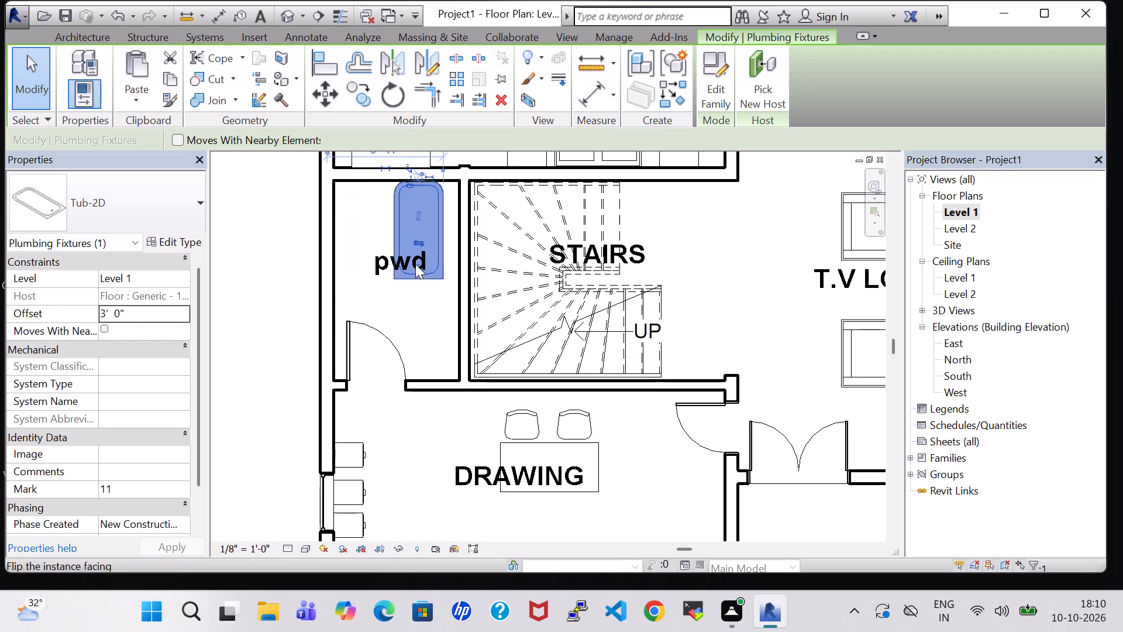
left_click(259, 286)
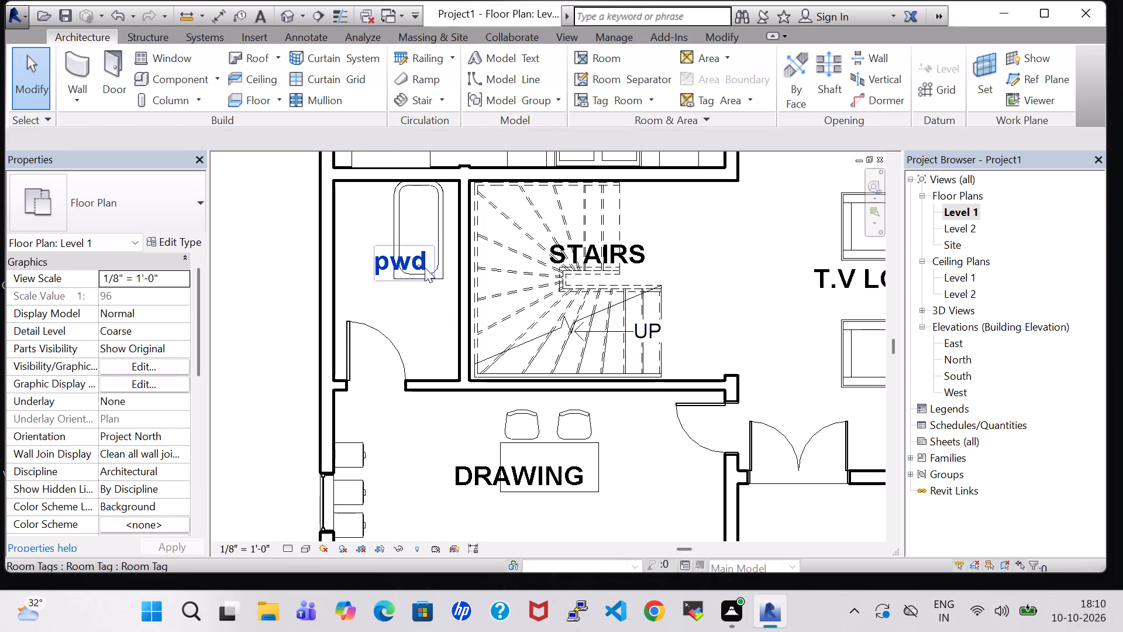
left_click(437, 202)
key("Down")
key("Down")
key("Down")
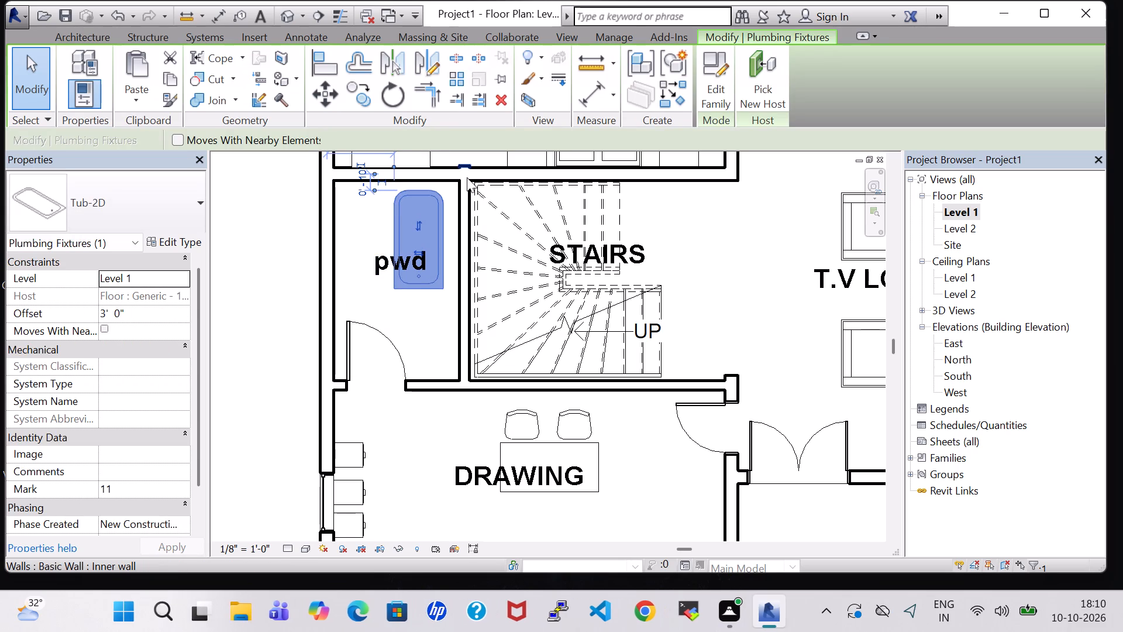
key("space")
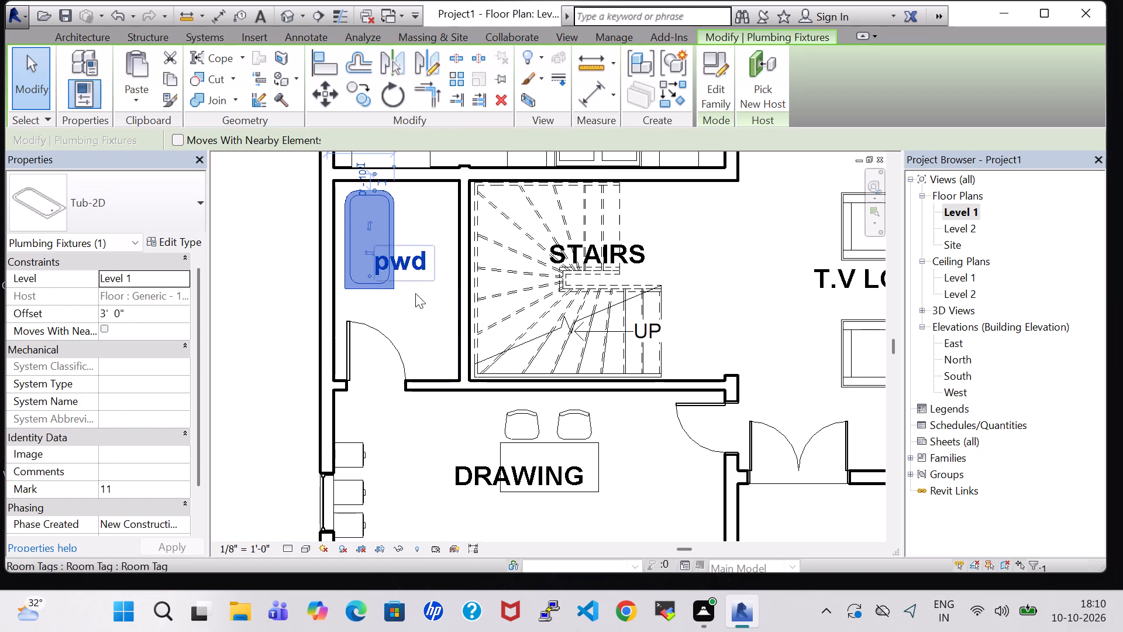
left_click(291, 284)
left_click(377, 200)
key("space")
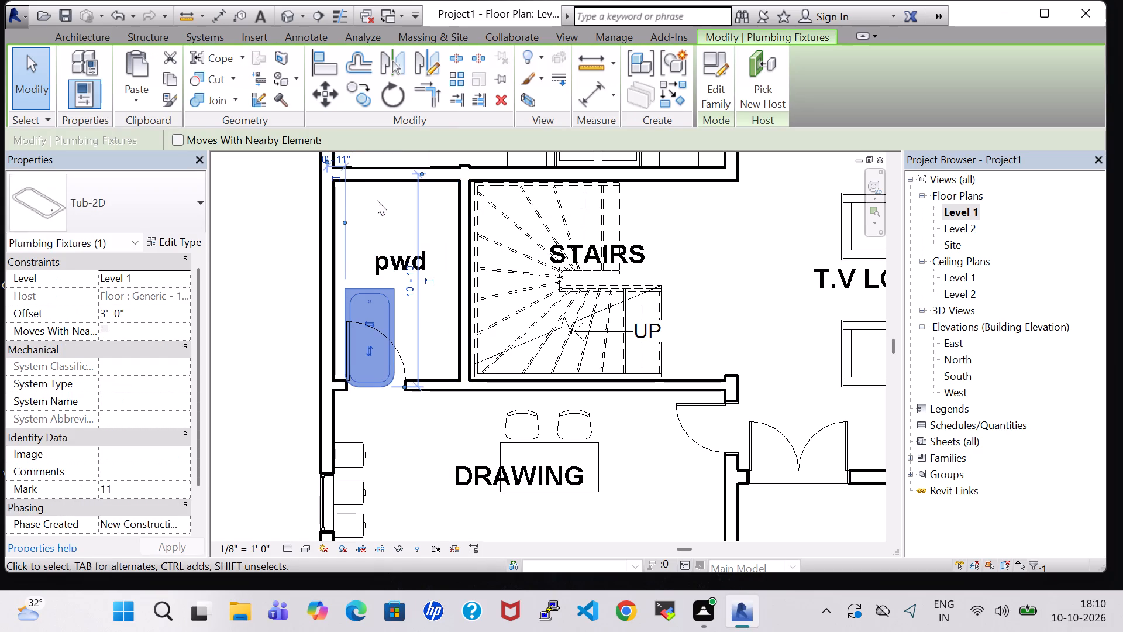
left_click(268, 252)
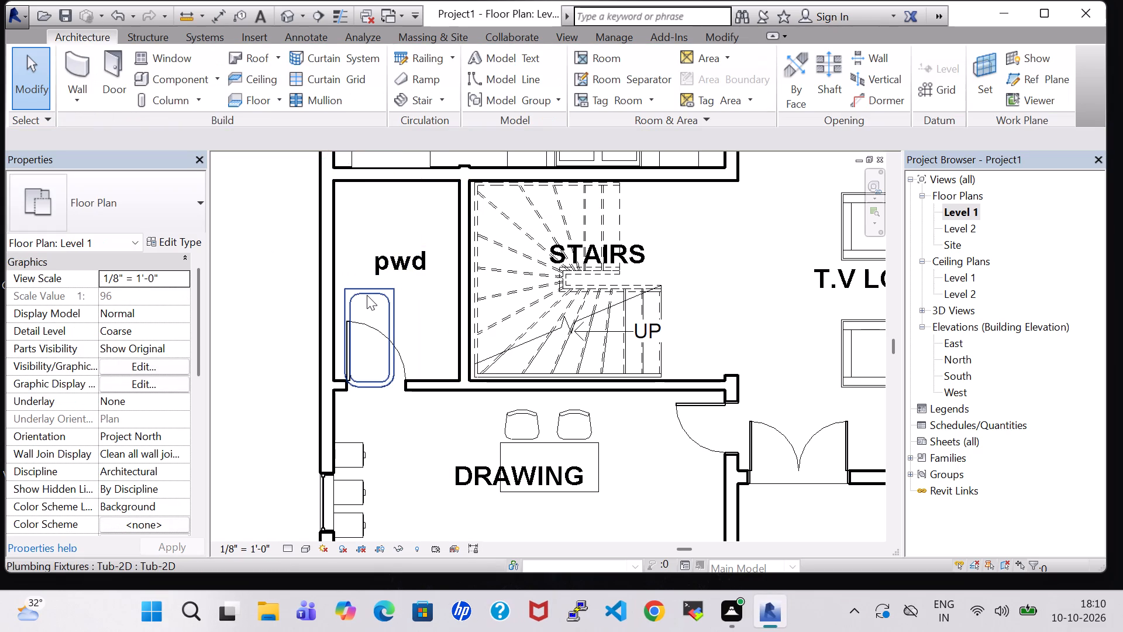
left_click_drag(367, 295, 368, 191)
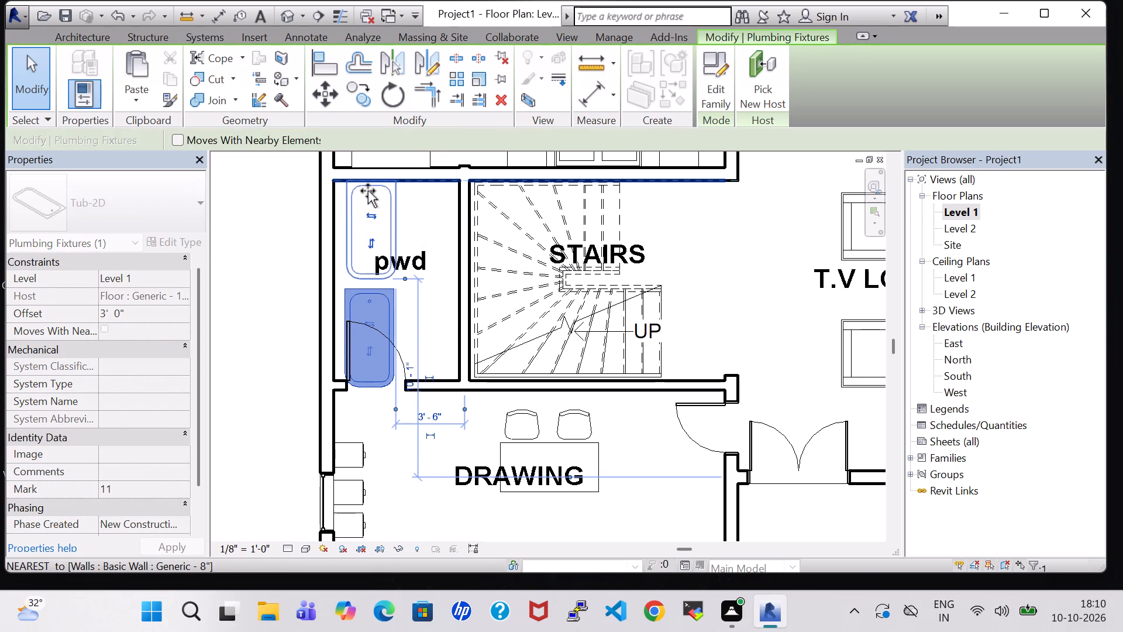
left_click_drag(368, 191, 368, 193)
left_click(270, 220)
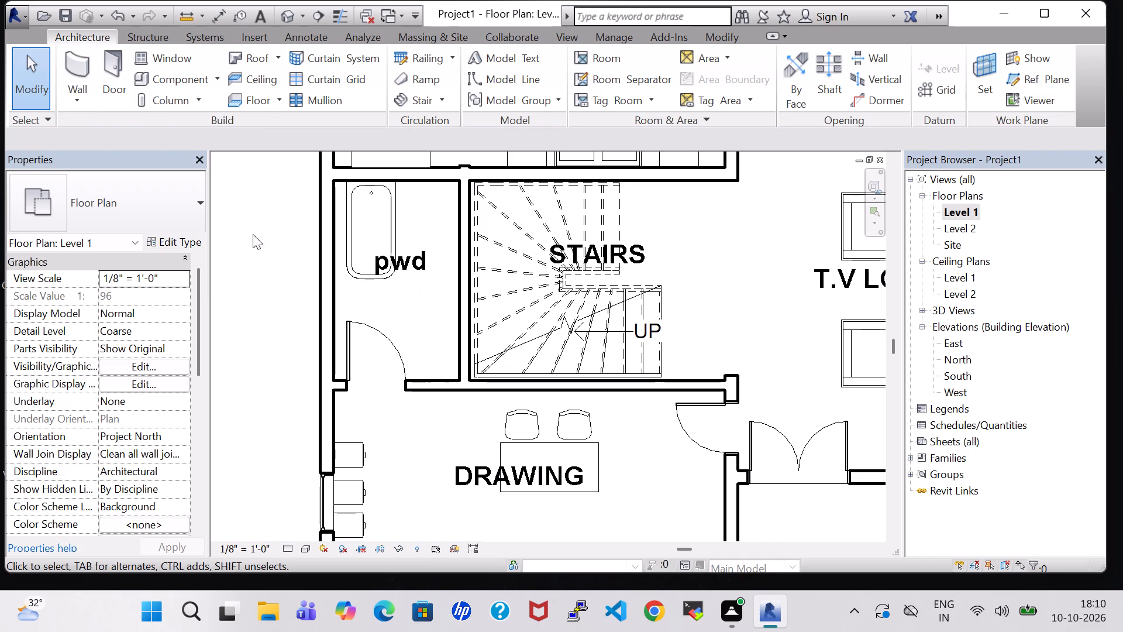
Look through the placeable component types in the project for a toilet for the powder room.
left_click(185, 83)
left_click(149, 209)
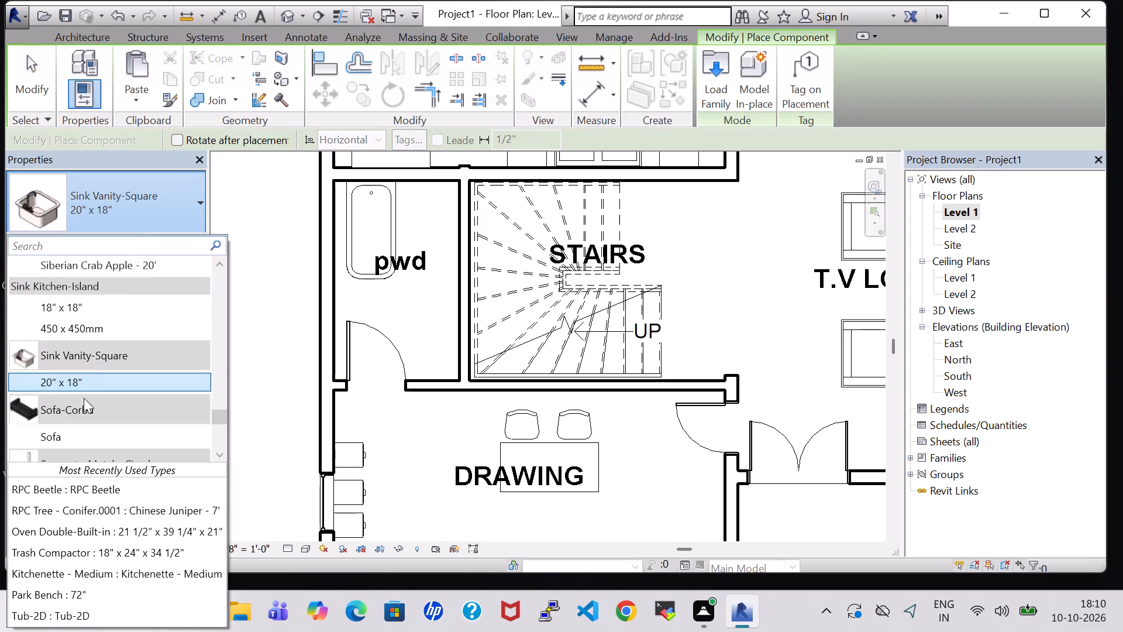
scroll(85, 349, "up", 1)
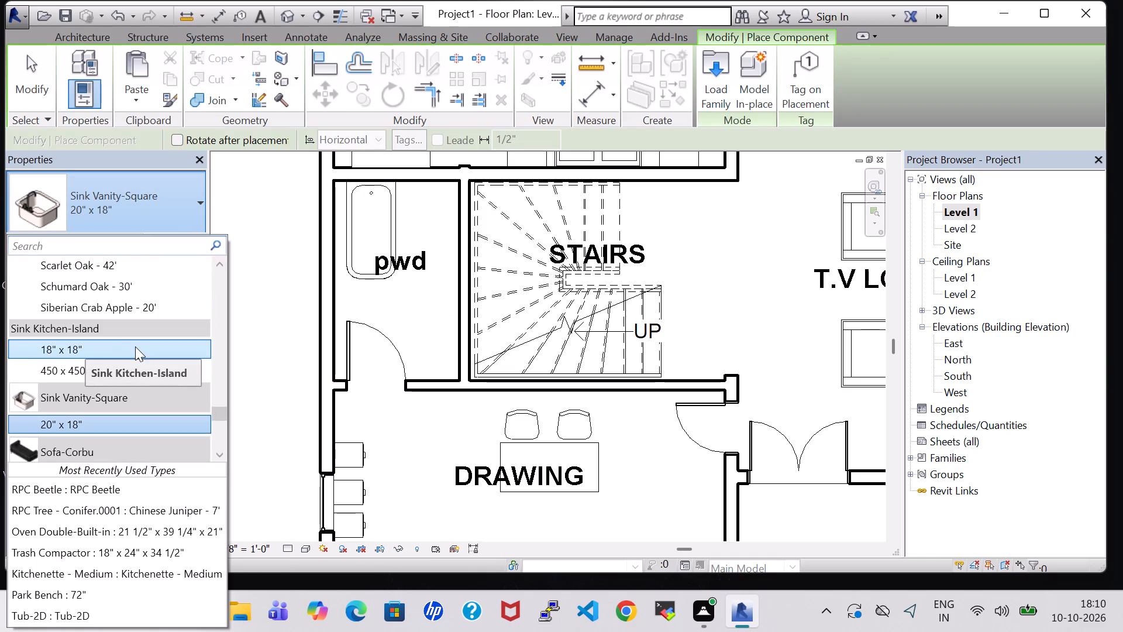
scroll(135, 346, "up", 1)
scroll(97, 370, "down", 3)
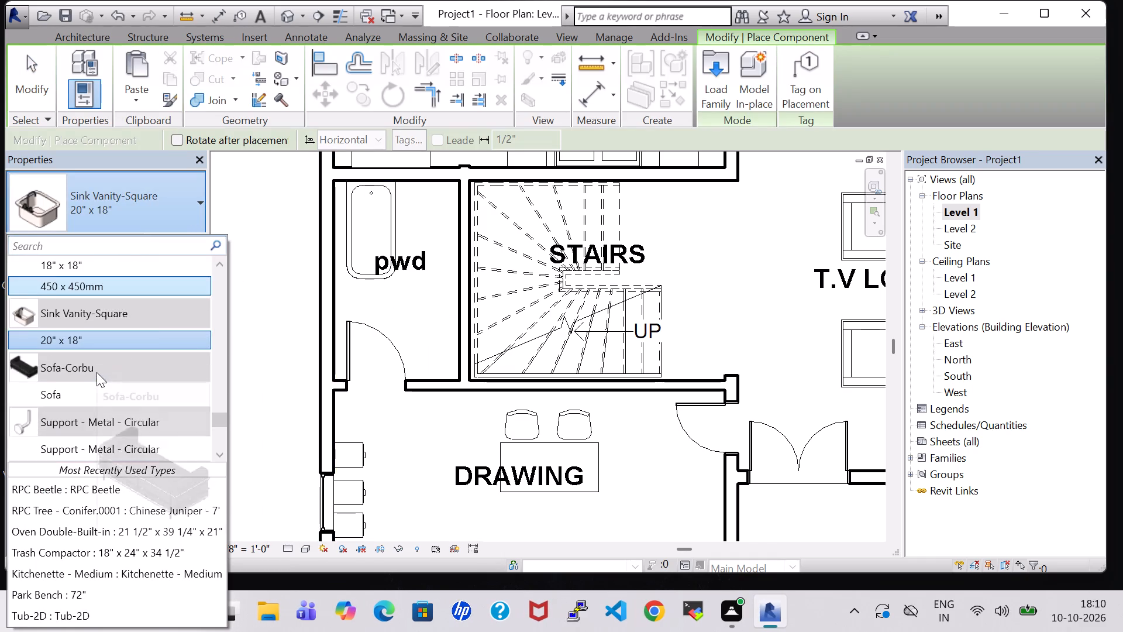
scroll(97, 372, "down", 9)
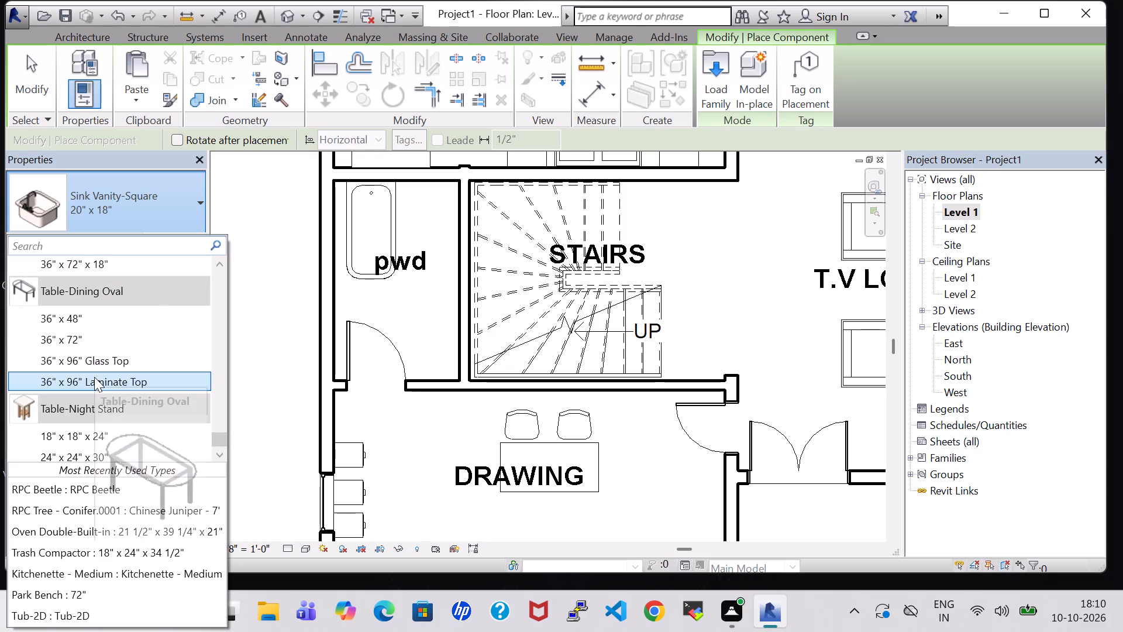
scroll(94, 377, "down", 4)
scroll(125, 419, "down", 2)
scroll(125, 419, "up", 8)
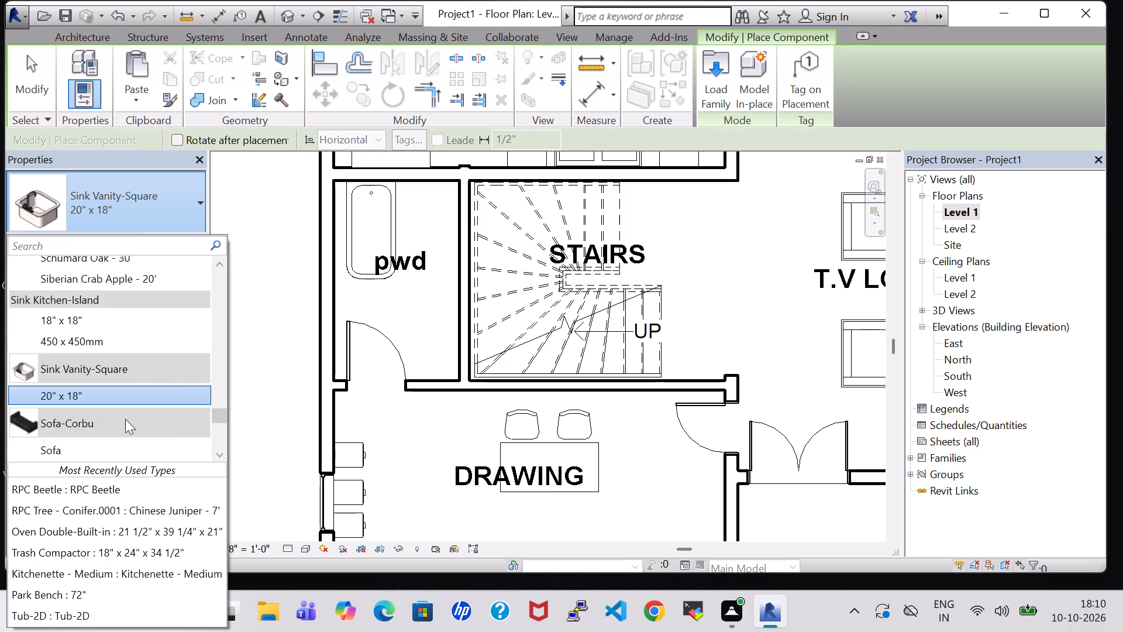
scroll(125, 419, "up", 18)
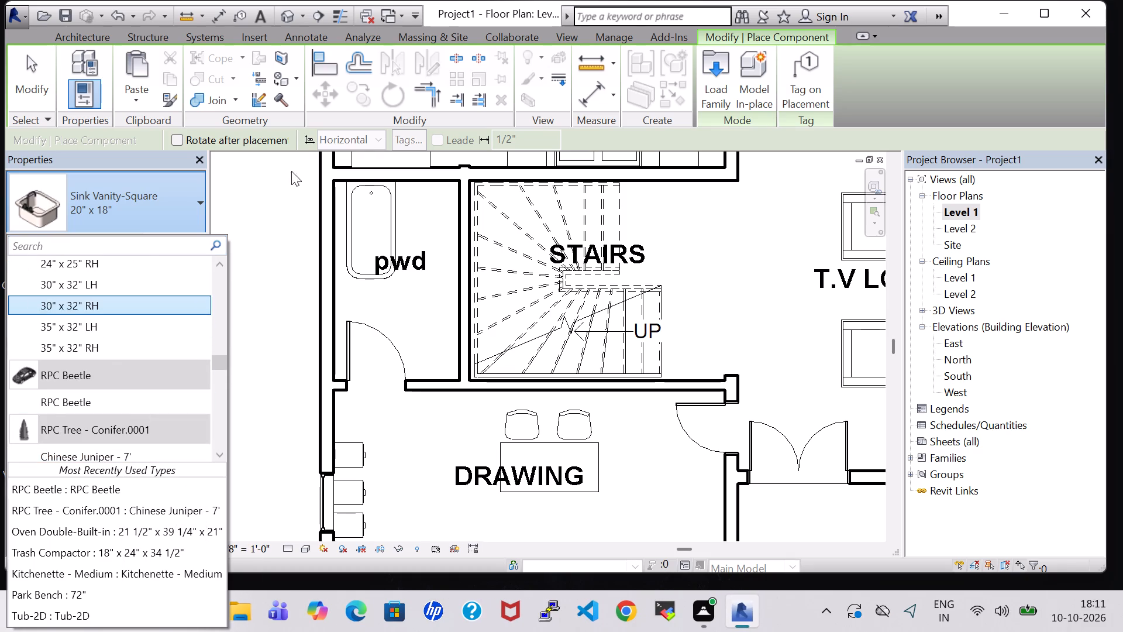
Load the last Toilet-Domestic family from the US Imperial library's Plumbing, Architectural, Fixtures, Water Closets folder.
left_click(724, 53)
scroll(674, 305, "down", 1)
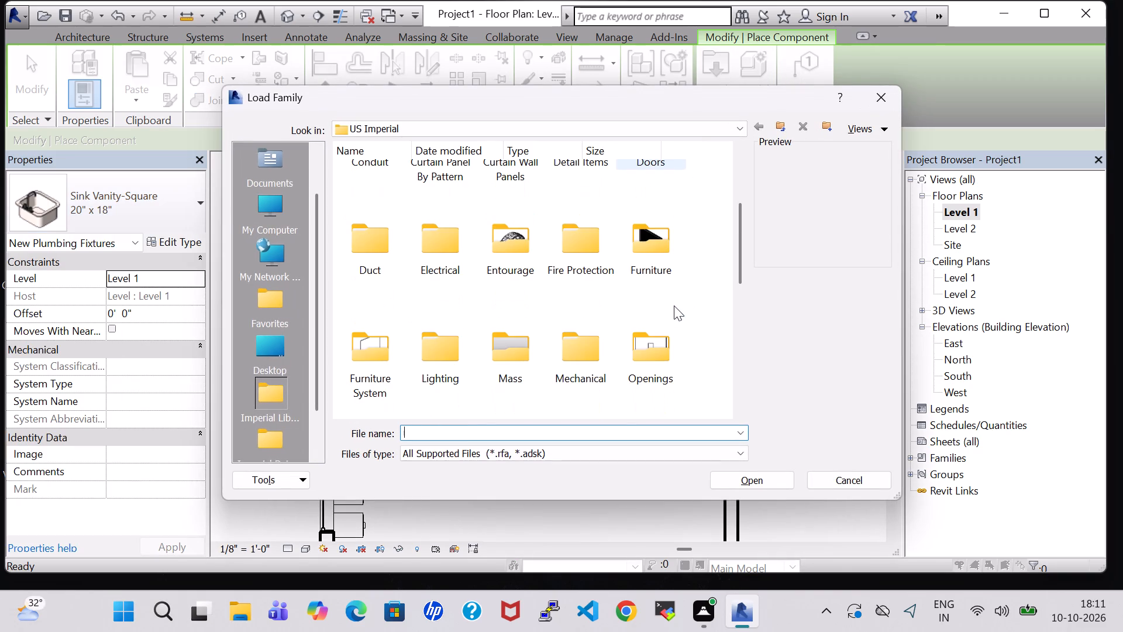
scroll(635, 255, "down", 1)
double_click(528, 287)
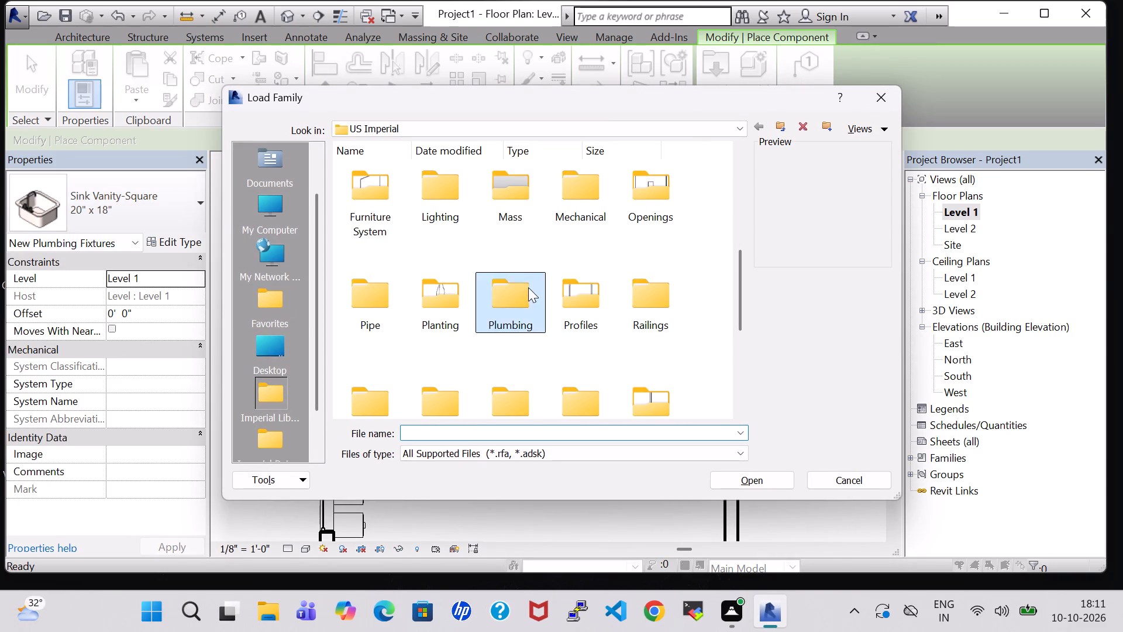
double_click(367, 190)
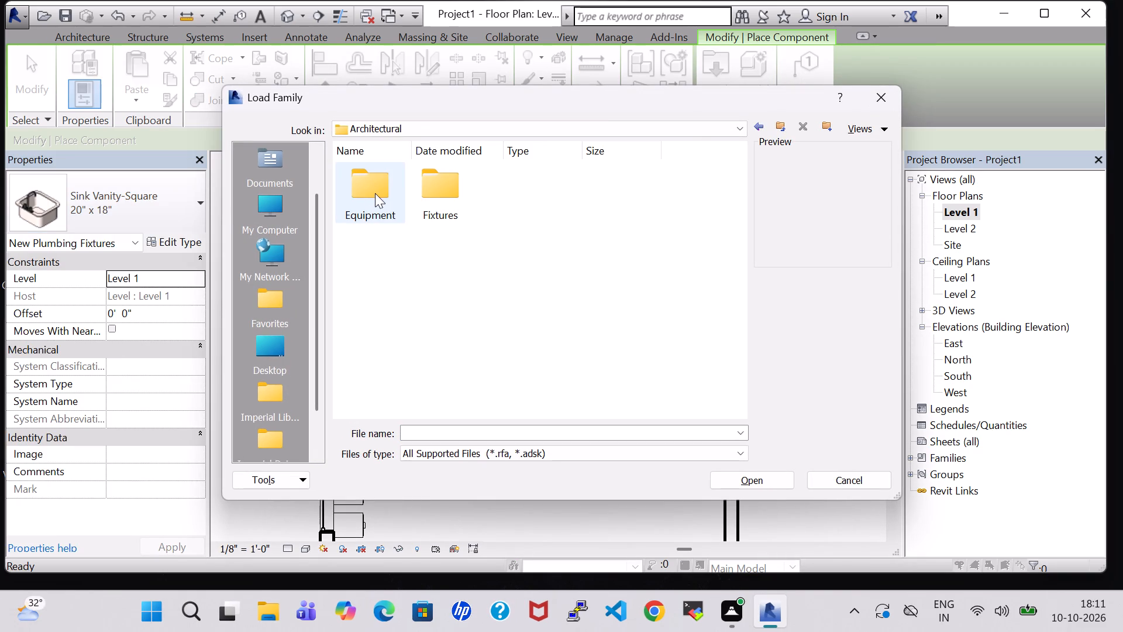
left_click(375, 193)
double_click(425, 193)
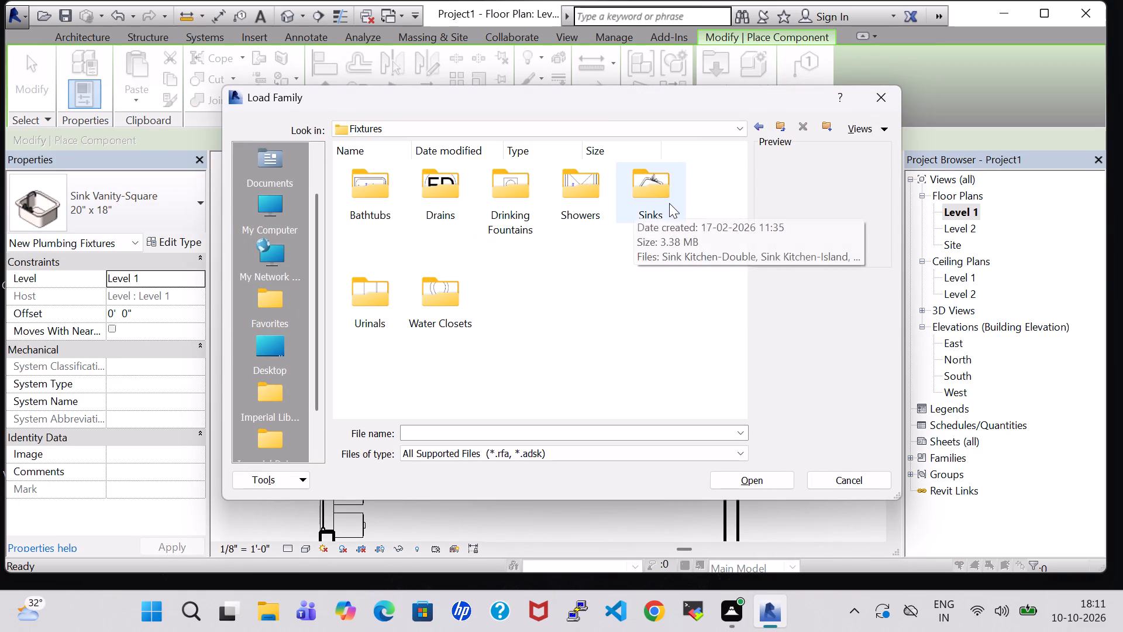
double_click(440, 286)
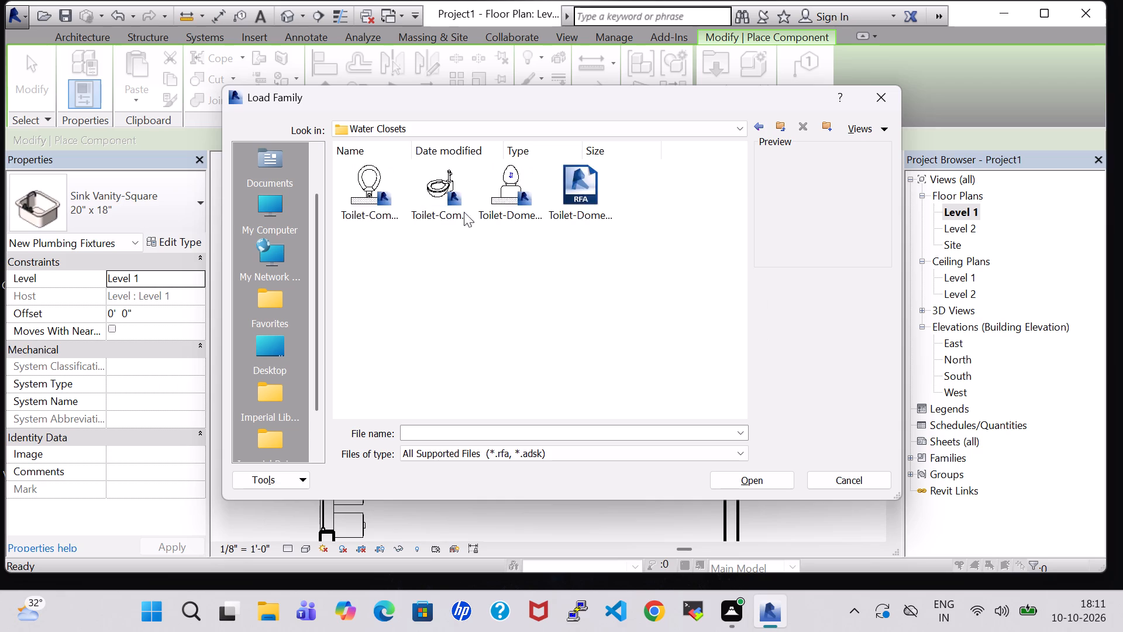
left_click(600, 191)
left_click(761, 482)
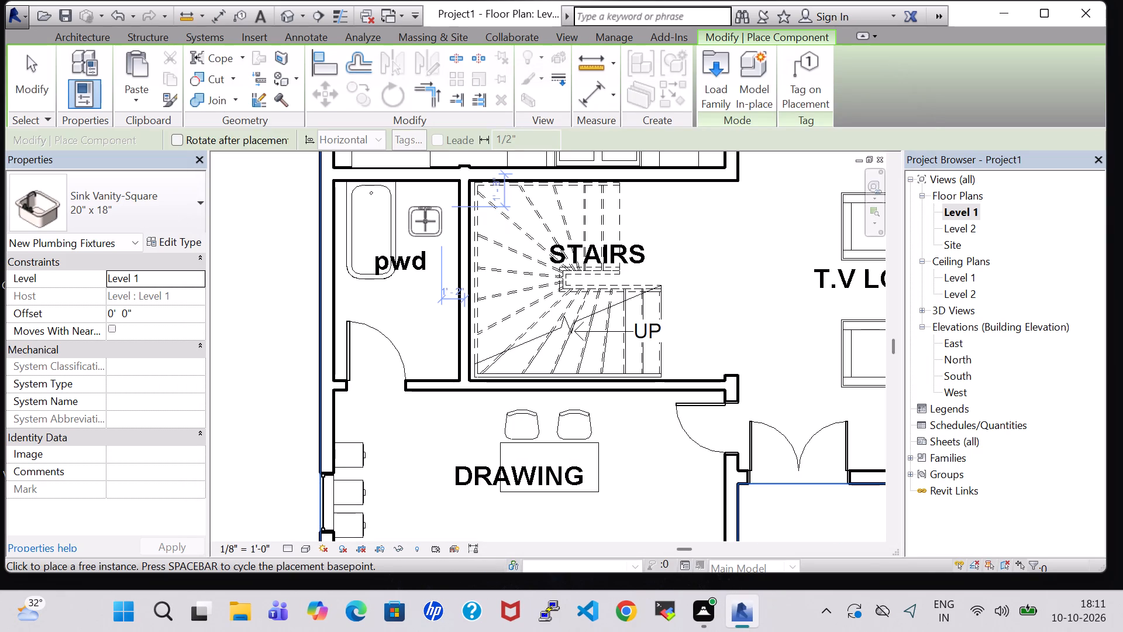
Search the full list of component types for the loaded toilet family, and leave component placement.
left_click(168, 212)
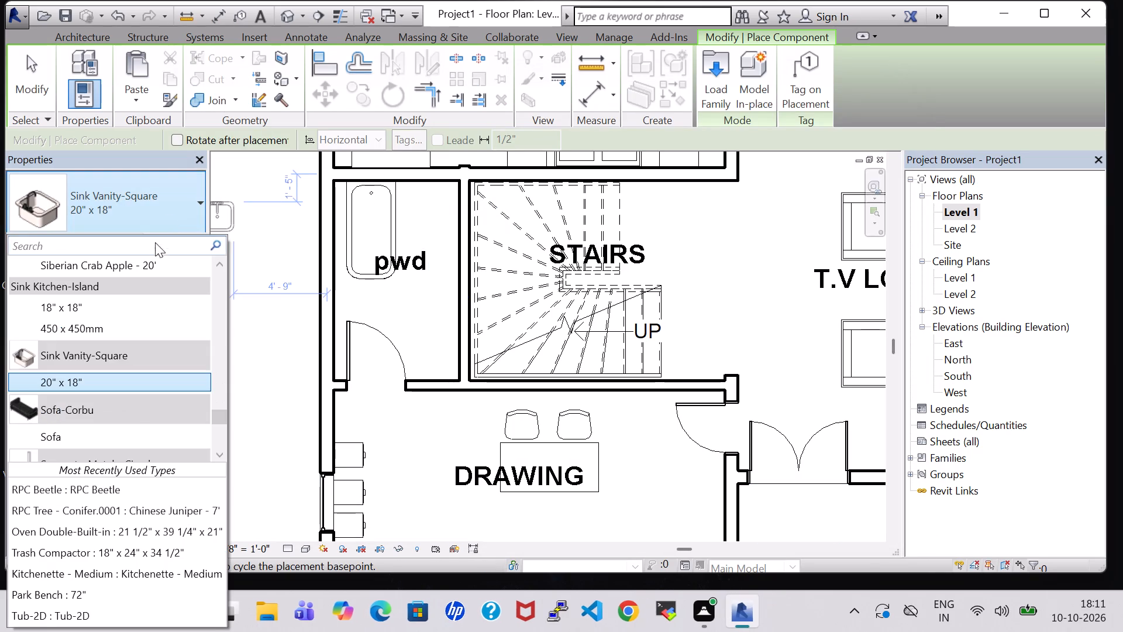
scroll(127, 341, "down", 1)
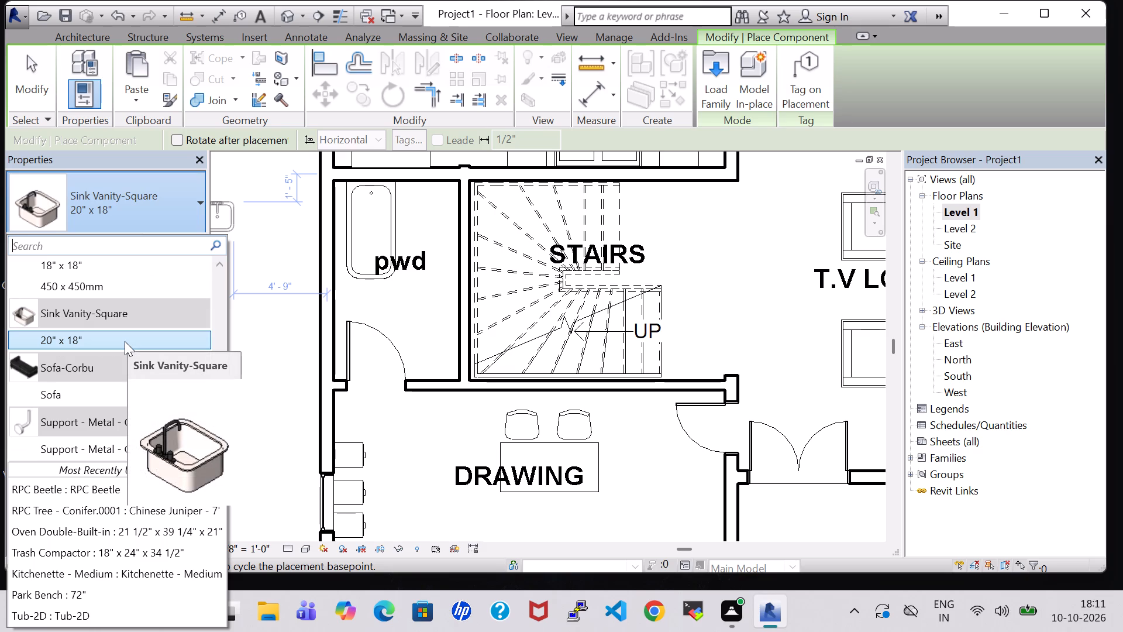
scroll(125, 341, "up", 3)
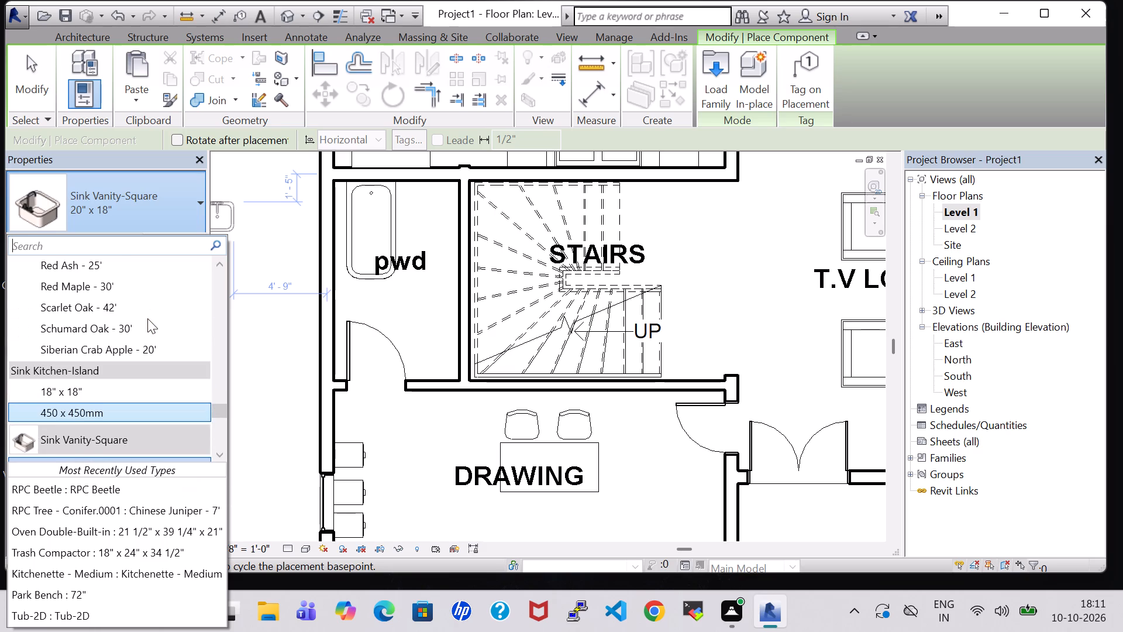
scroll(147, 318, "up", 1)
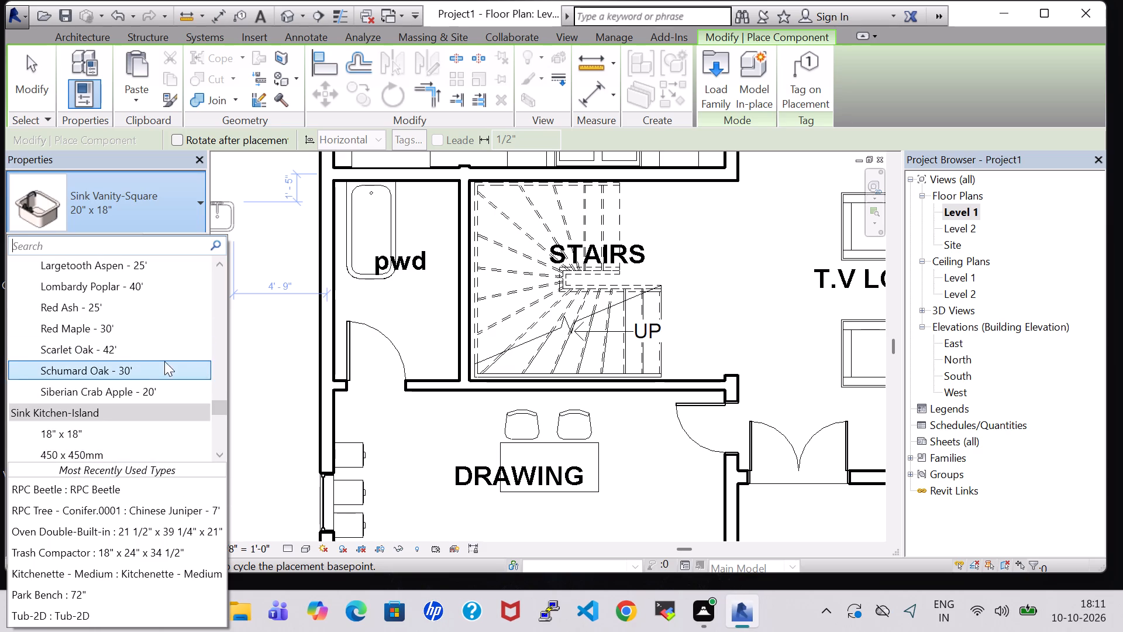
scroll(150, 345, "up", 13)
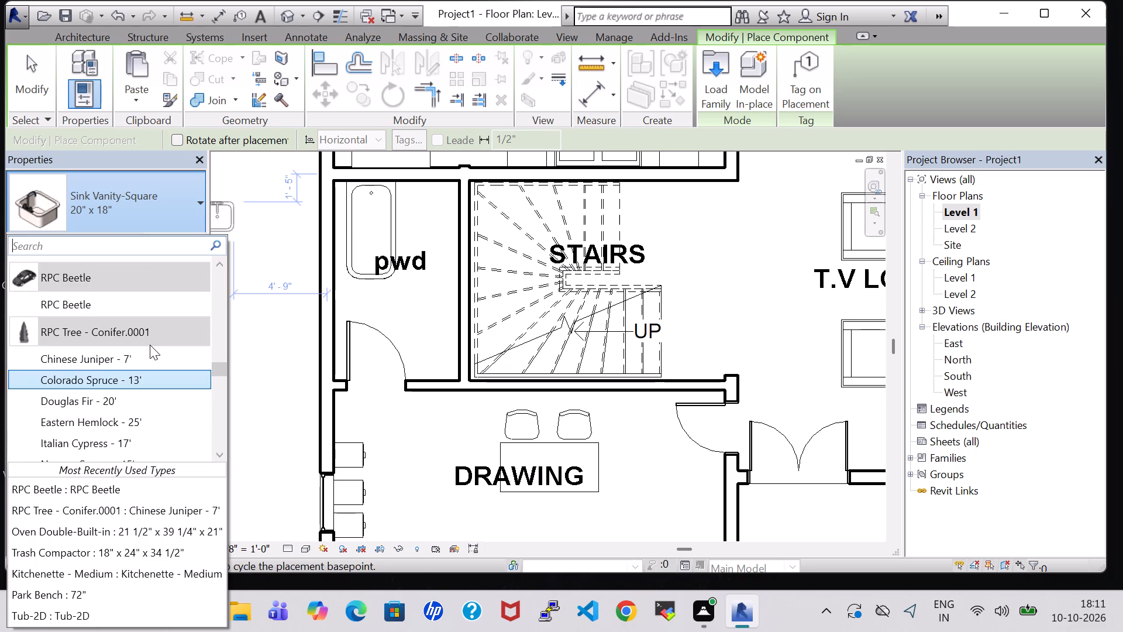
scroll(150, 345, "up", 12)
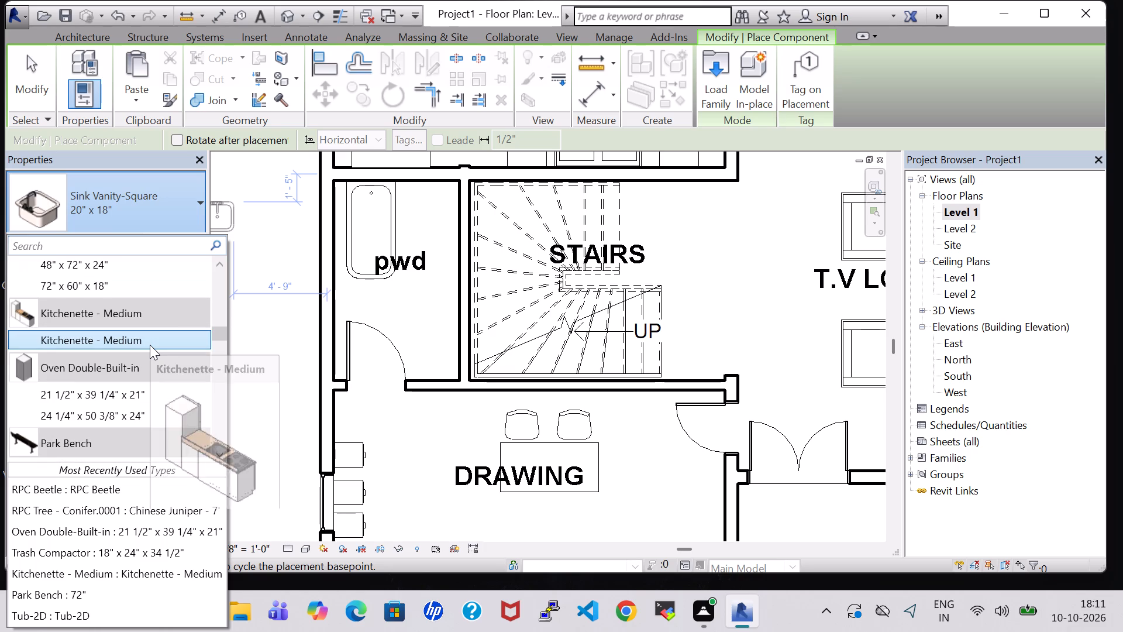
scroll(150, 345, "up", 12)
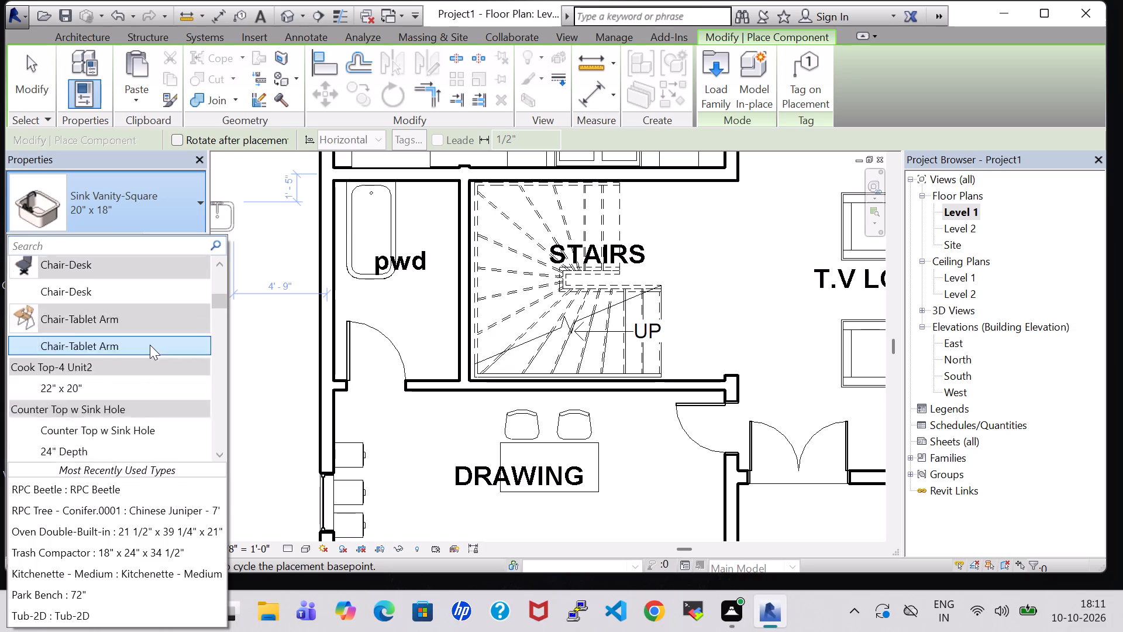
scroll(150, 345, "up", 10)
scroll(149, 346, "down", 3)
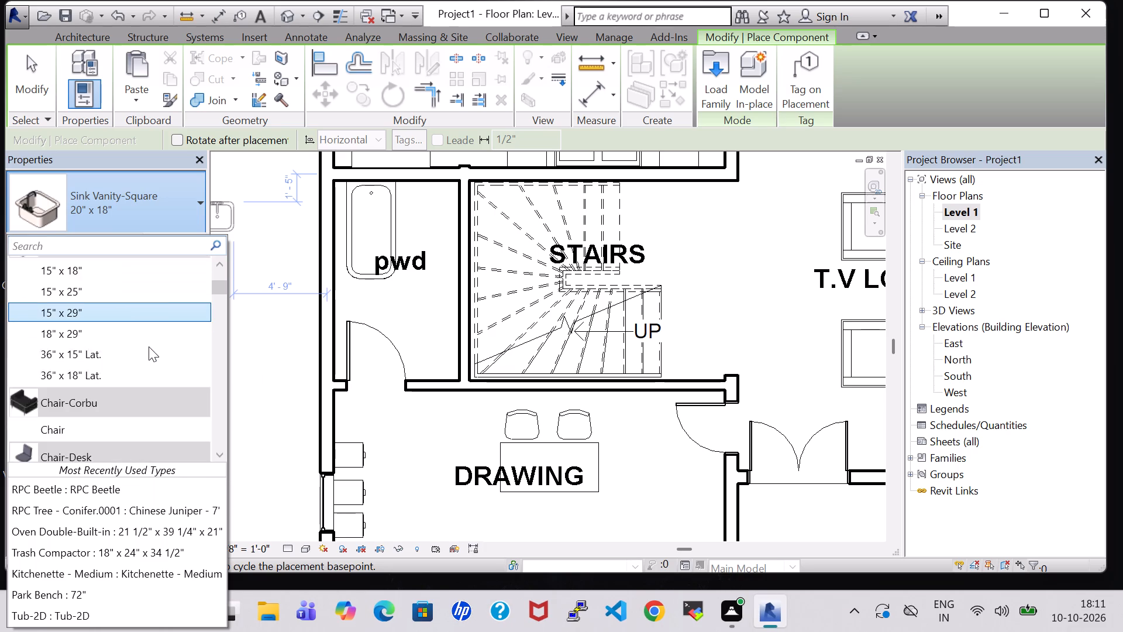
scroll(149, 346, "down", 6)
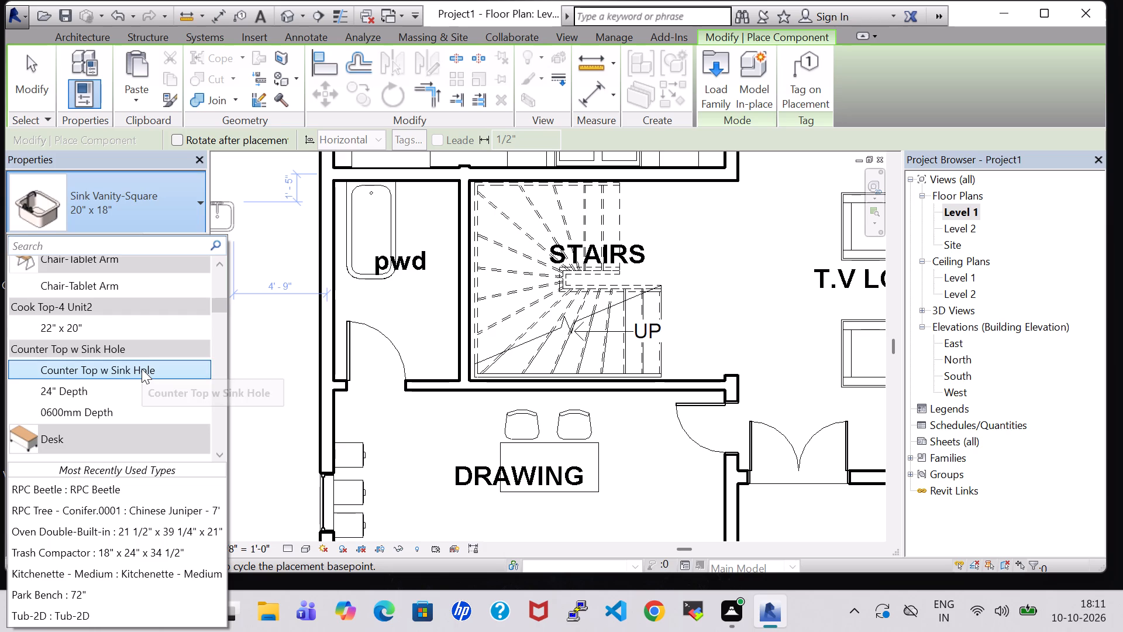
scroll(69, 333, "down", 1)
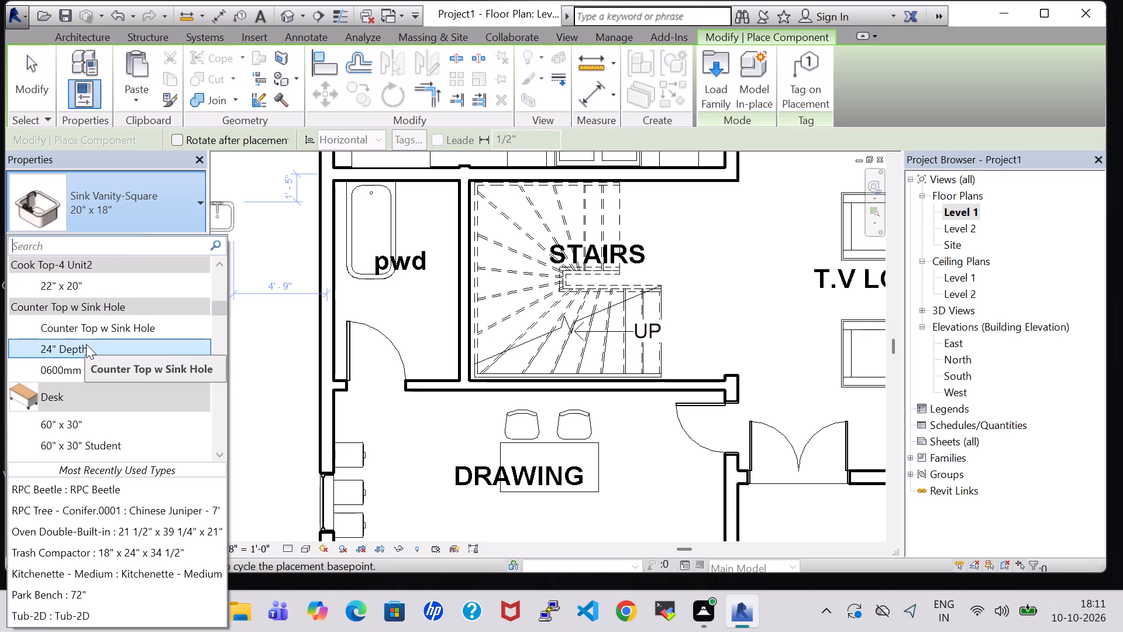
scroll(153, 381, "down", 4)
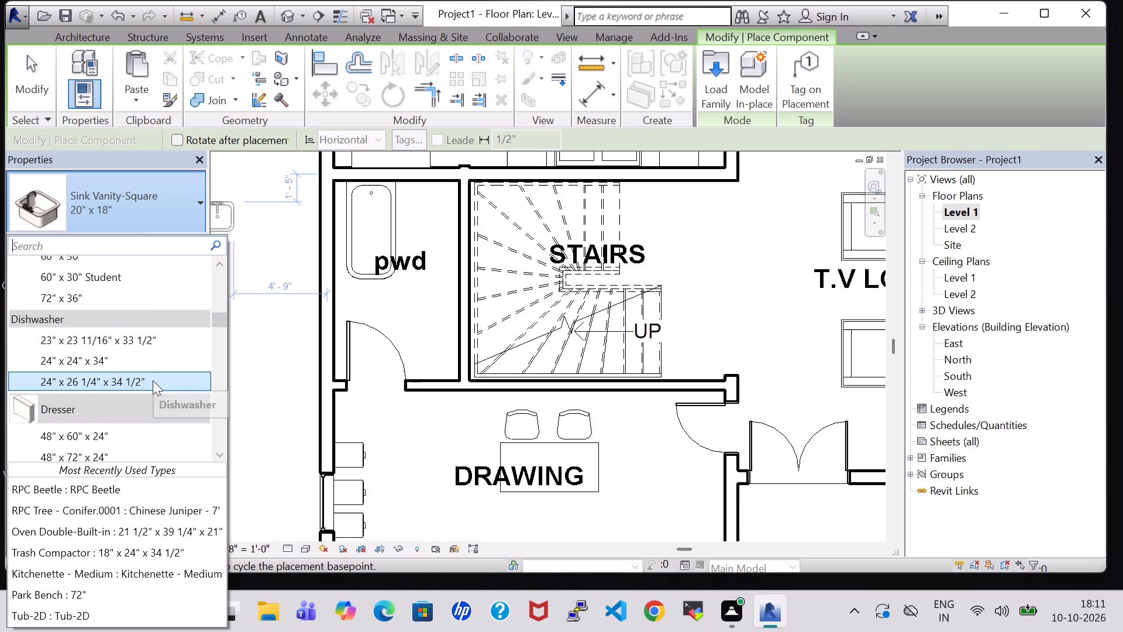
scroll(153, 380, "down", 13)
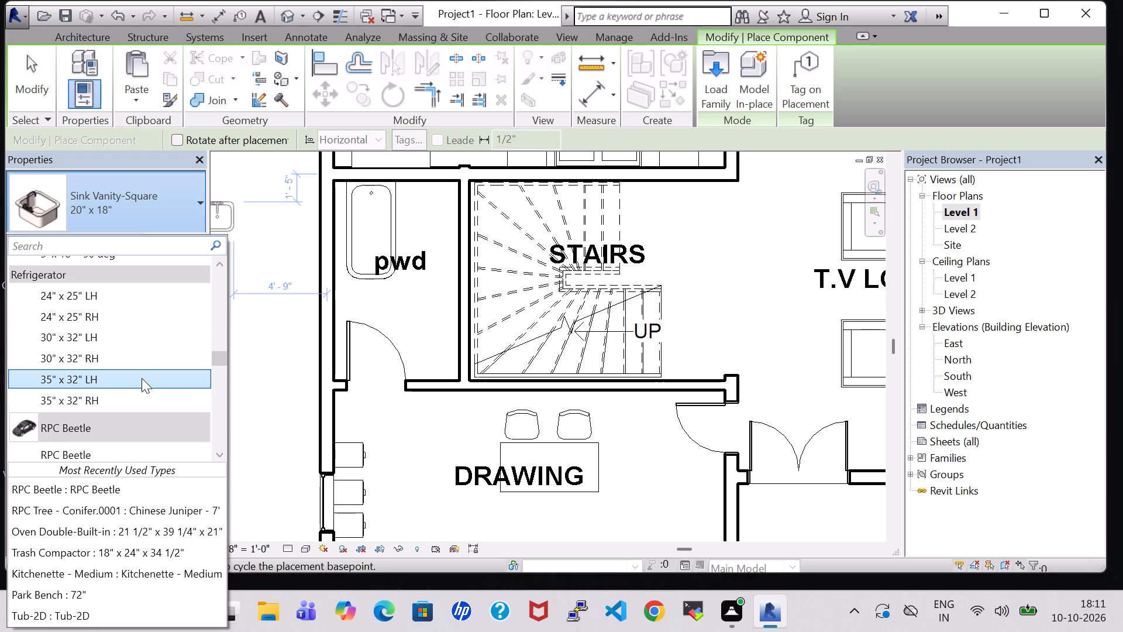
scroll(140, 373, "down", 12)
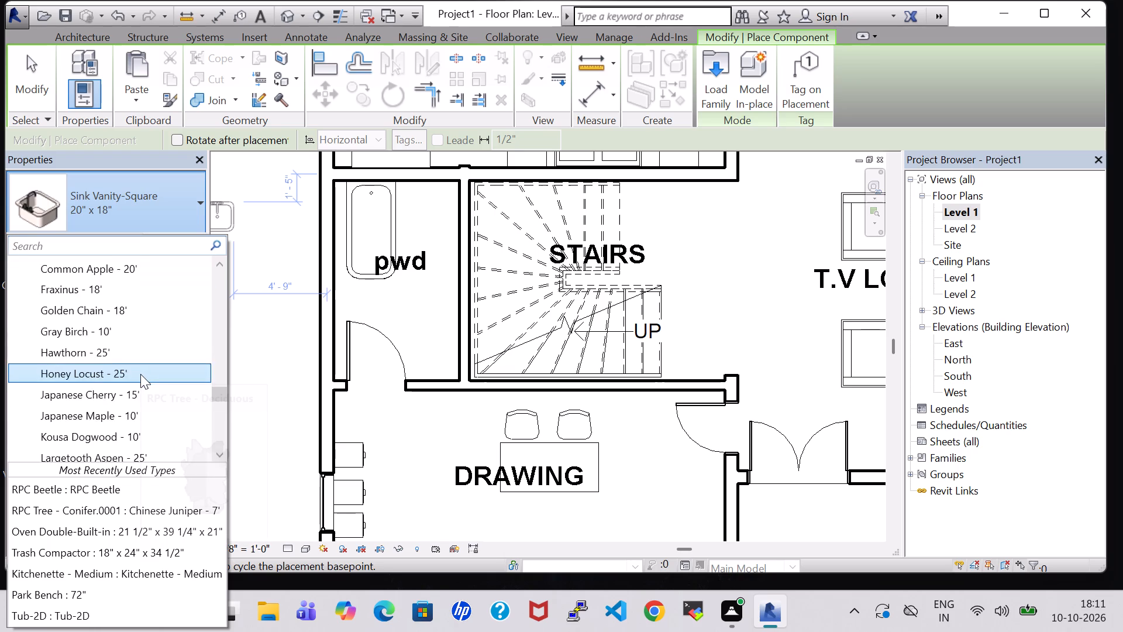
scroll(140, 374, "down", 11)
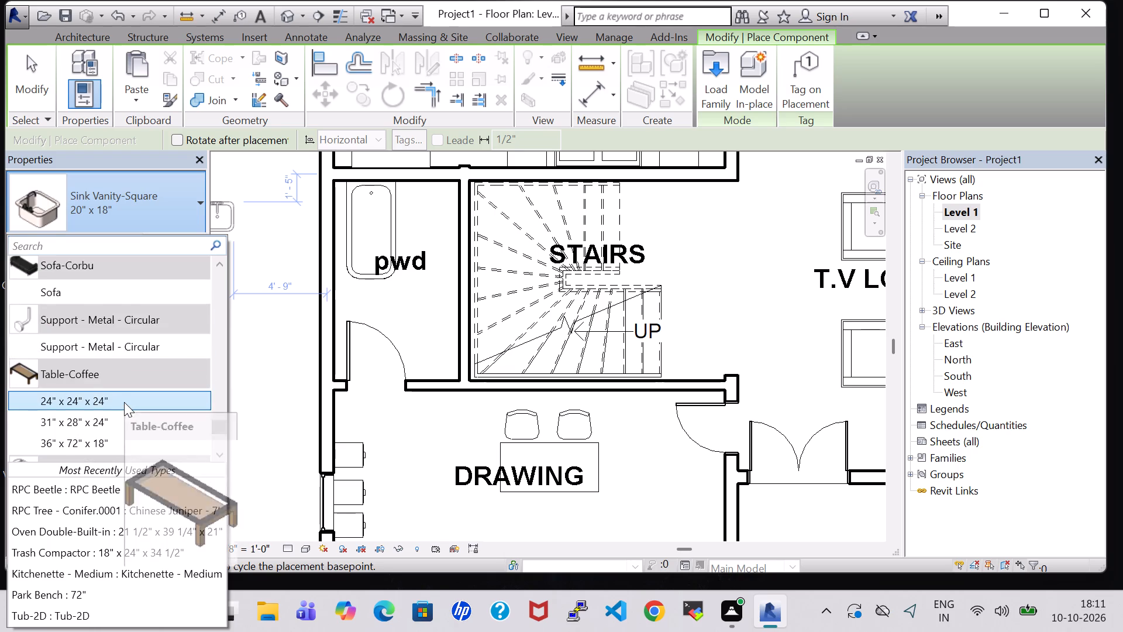
scroll(124, 402, "down", 4)
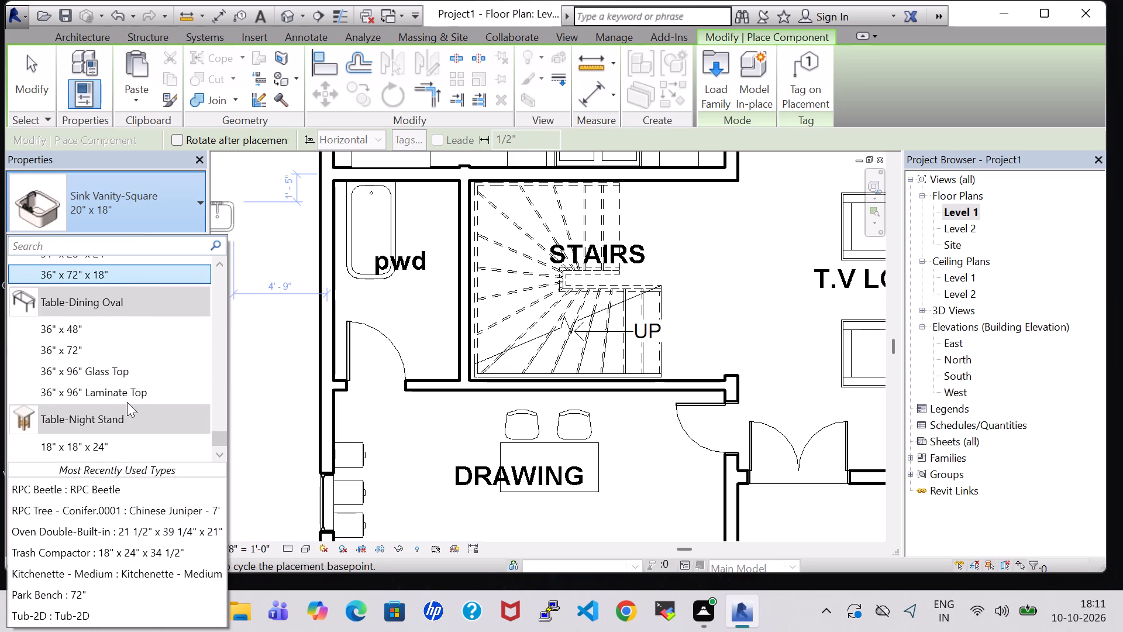
scroll(135, 388, "down", 3)
key("Escape")
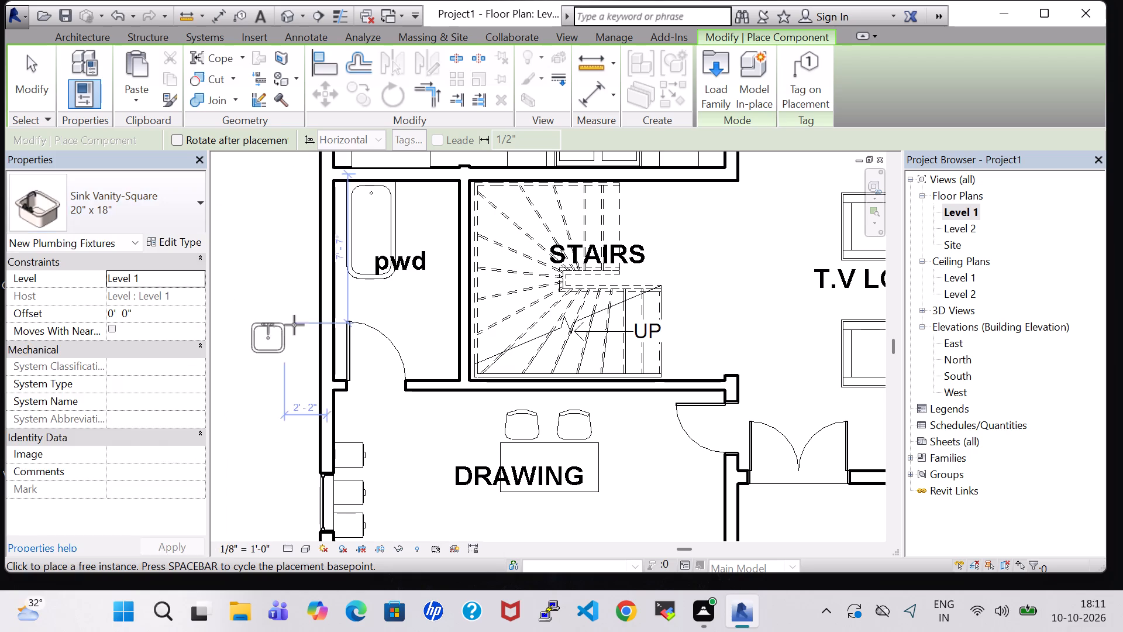
key("Escape")
Restart component placement and check the types around the sinks and tables again for a toilet.
middle_click_drag(746, 231, 705, 304)
scroll(705, 304, "down", 1)
middle_click_drag(705, 304, 674, 299)
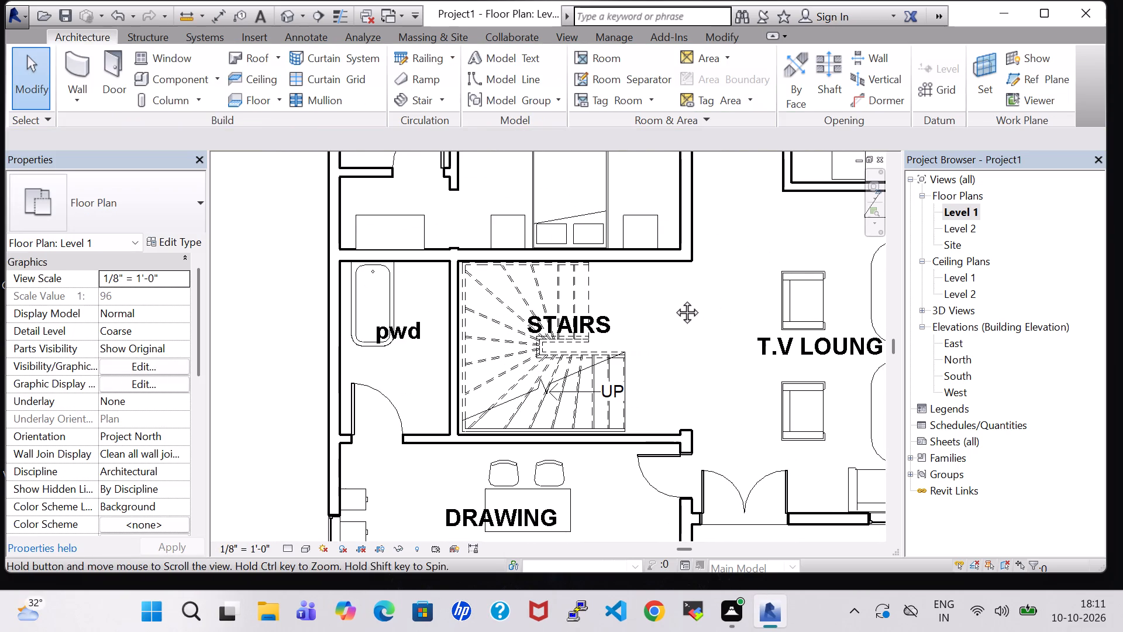
middle_click_drag(674, 299, 670, 298)
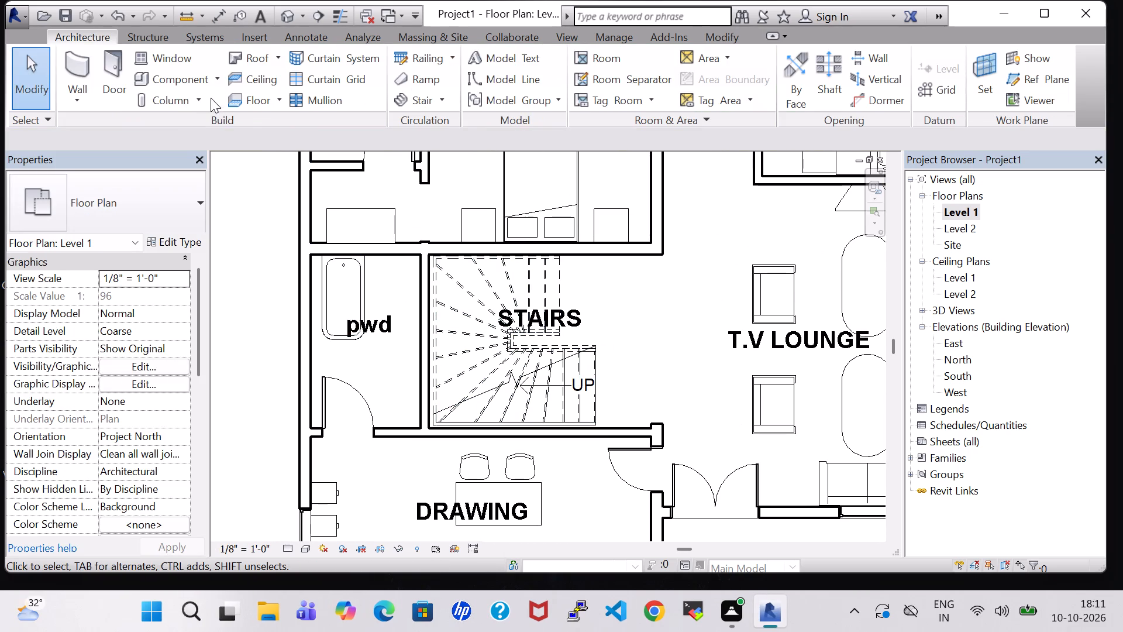
left_click(154, 80)
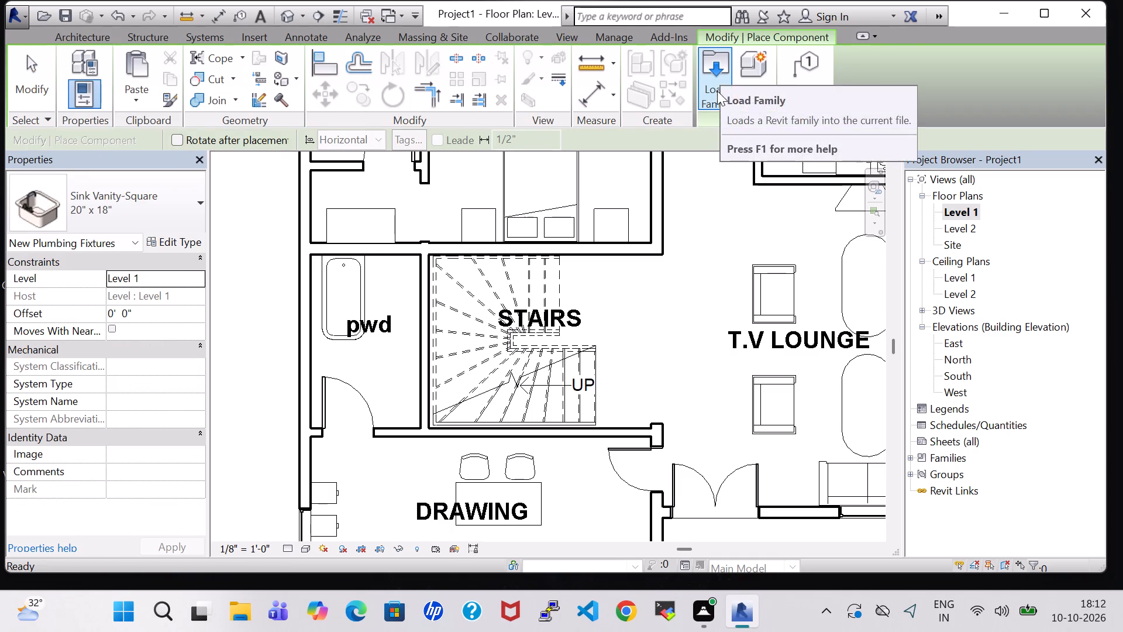
left_click(154, 197)
scroll(128, 339, "down", 5)
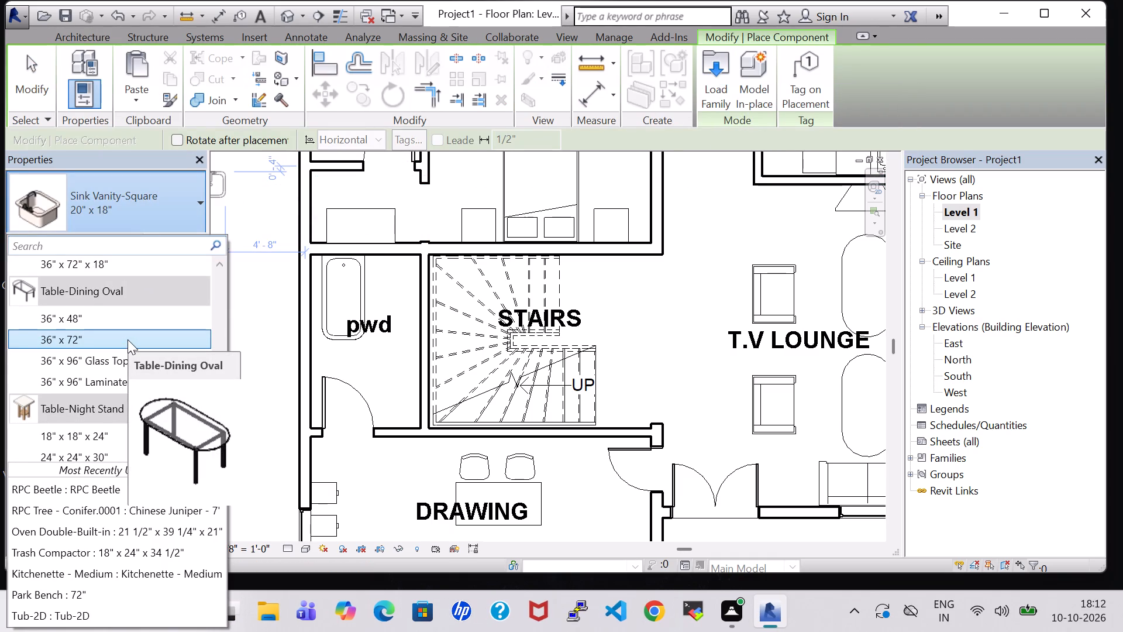
scroll(128, 339, "up", 8)
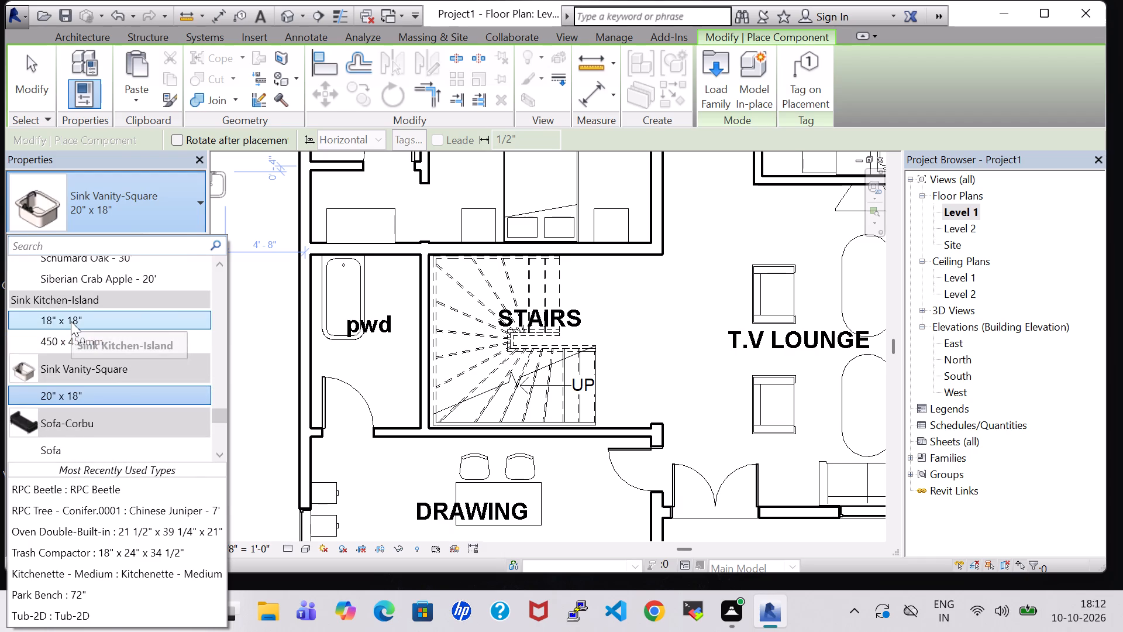
scroll(71, 321, "up", 2)
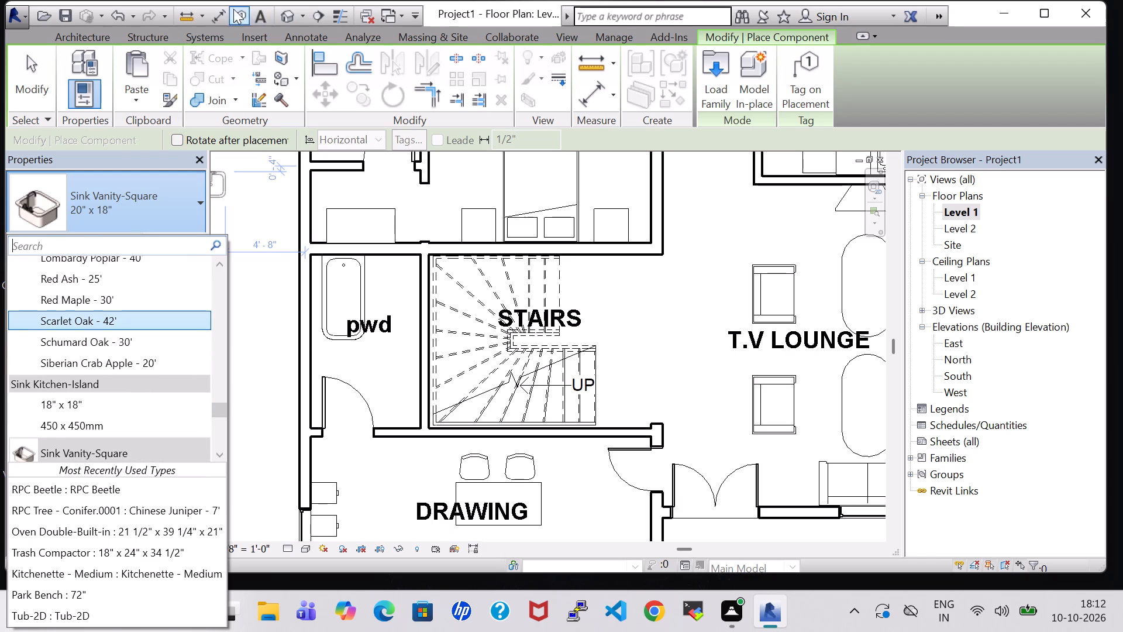
Open the default 3D view of the house.
left_click(281, 9)
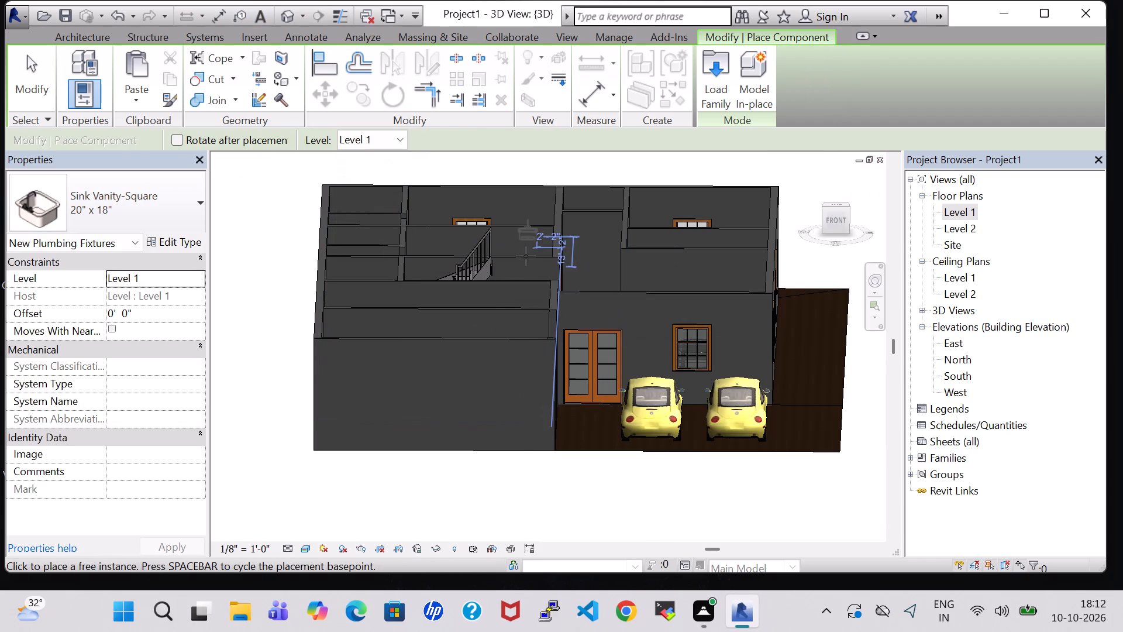
Leave component placement, examine the furnished rooms and bathrooms in 3D, and check the type of the toilet in the bedroom's bath.
key("Escape")
middle_click_drag(531, 159, 527, 235, "shift")
scroll(527, 235, "up", 1)
middle_click_drag(527, 235, 528, 305, "shift")
middle_click_drag(602, 321, 597, 399, "shift")
scroll(601, 318, "down", 3)
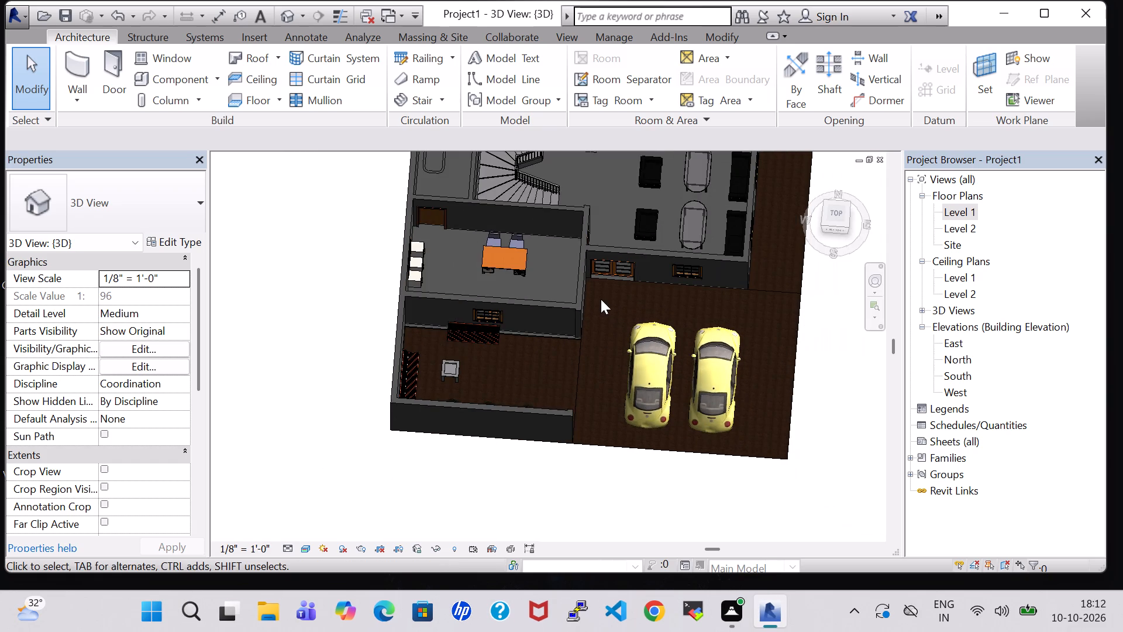
middle_click_drag(601, 299, 600, 333, "shift")
middle_click_drag(354, 238, 313, 396)
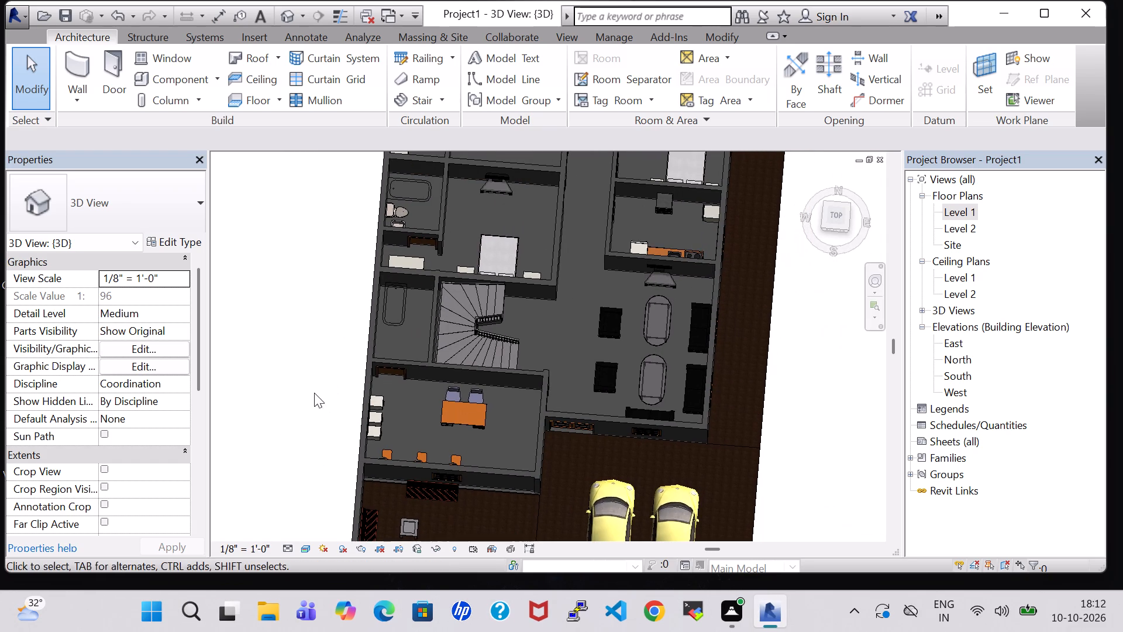
scroll(807, 328, "up", 1)
middle_click_drag(807, 328, 770, 354, "shift")
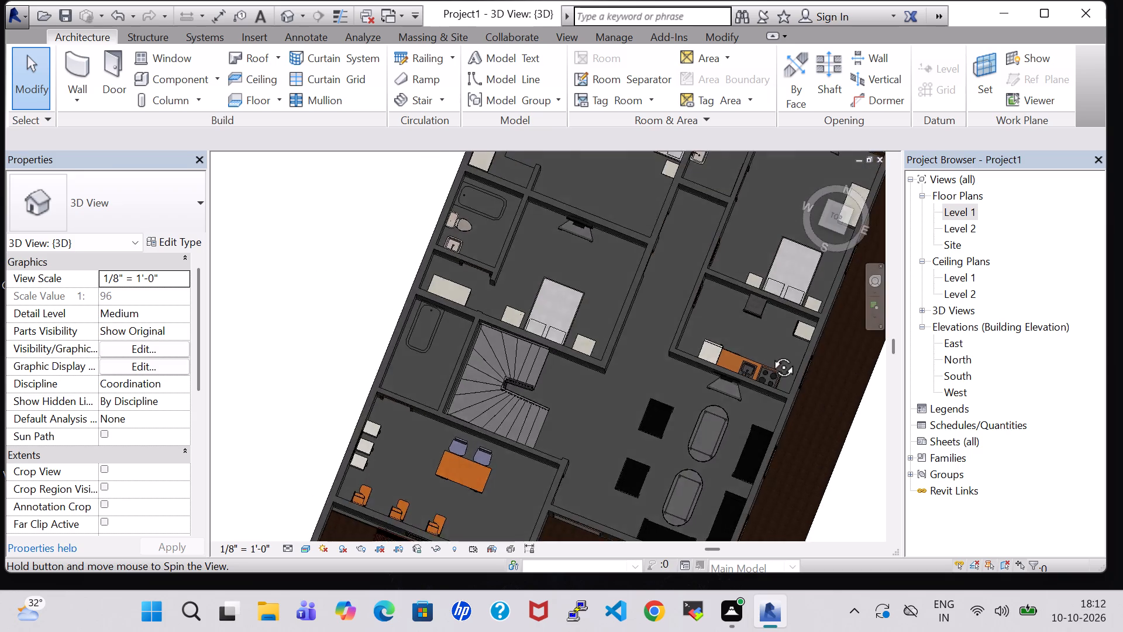
middle_click_drag(770, 354, 709, 401, "shift")
middle_click_drag(528, 337, 521, 282)
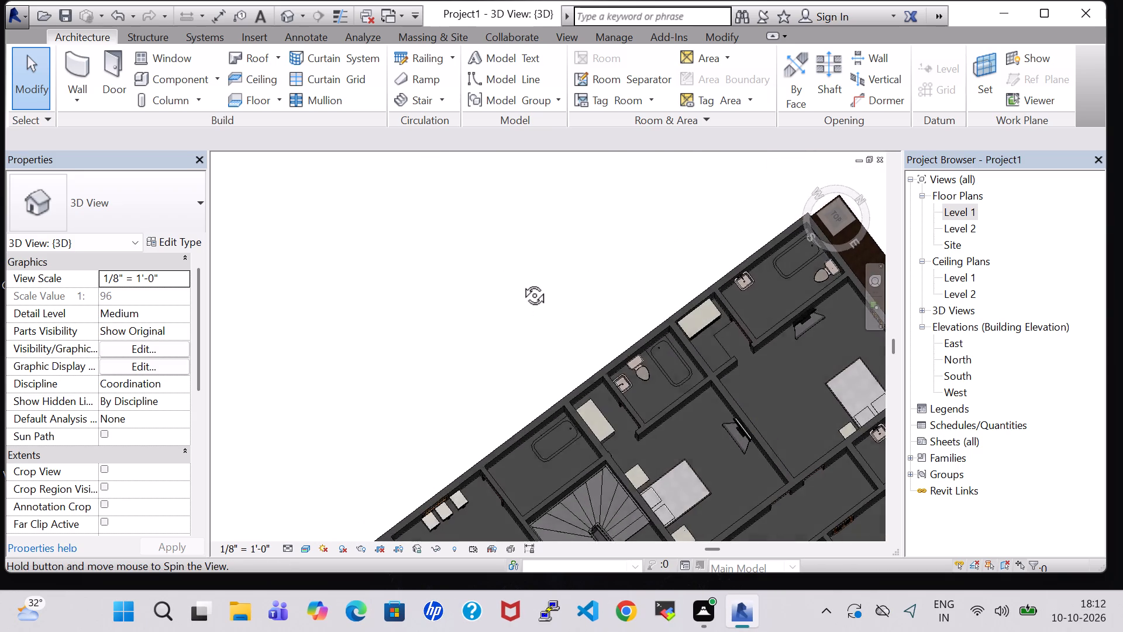
middle_click_drag(521, 282, 521, 254)
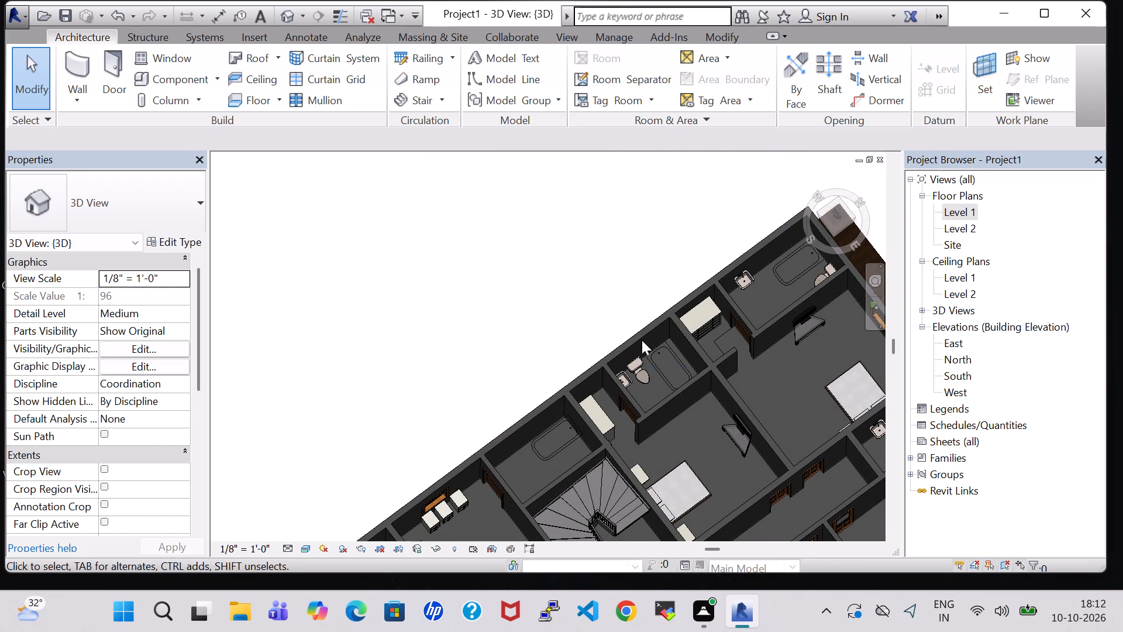
left_click(640, 372)
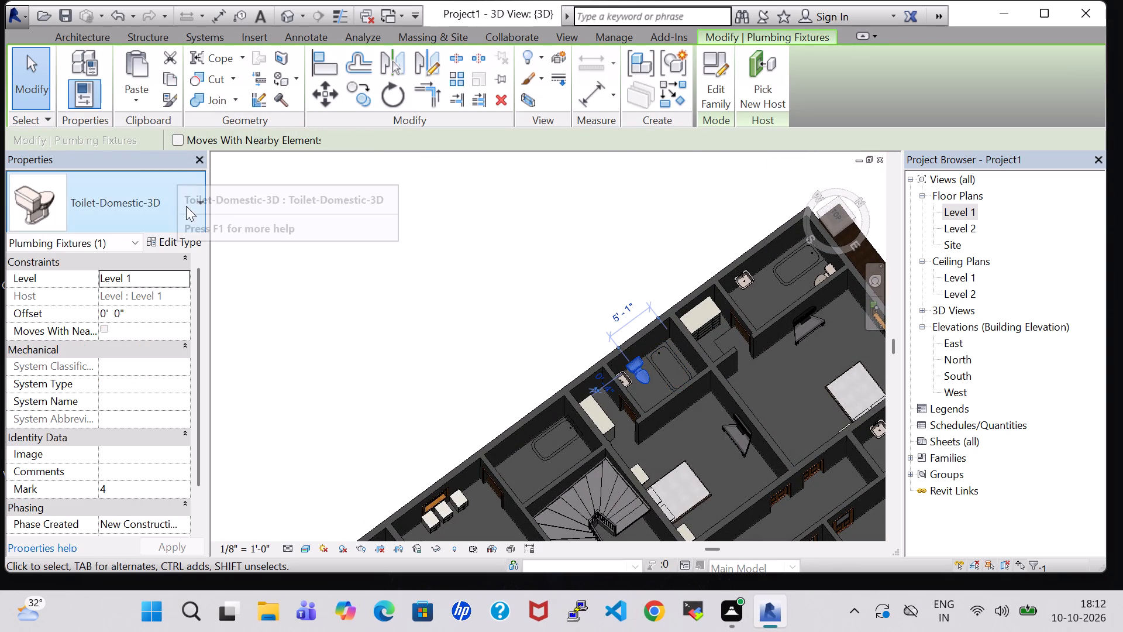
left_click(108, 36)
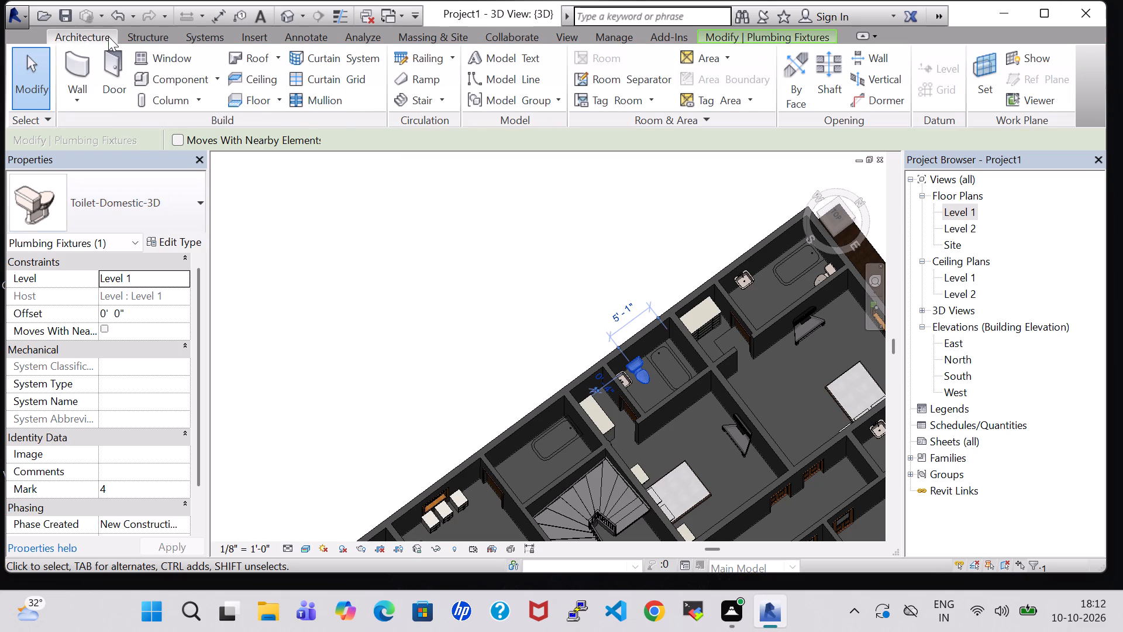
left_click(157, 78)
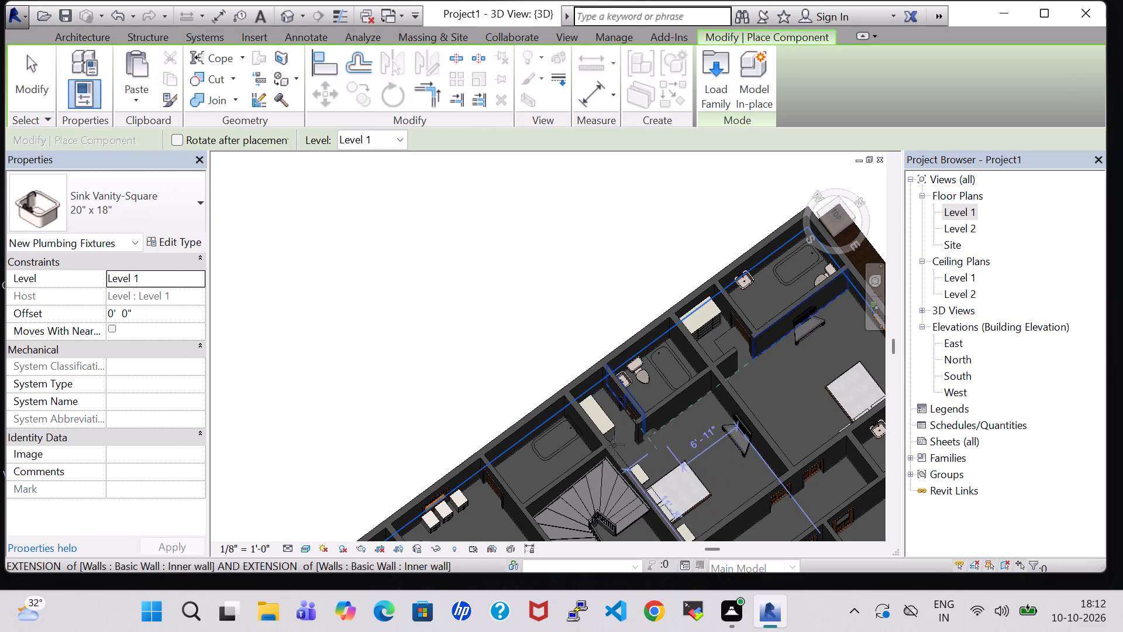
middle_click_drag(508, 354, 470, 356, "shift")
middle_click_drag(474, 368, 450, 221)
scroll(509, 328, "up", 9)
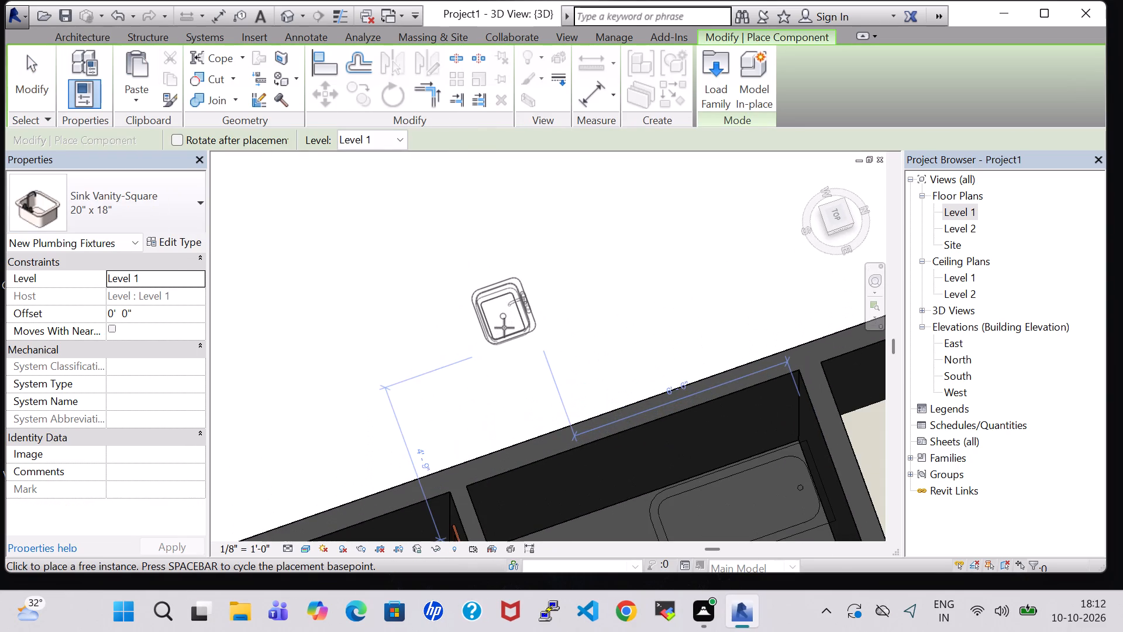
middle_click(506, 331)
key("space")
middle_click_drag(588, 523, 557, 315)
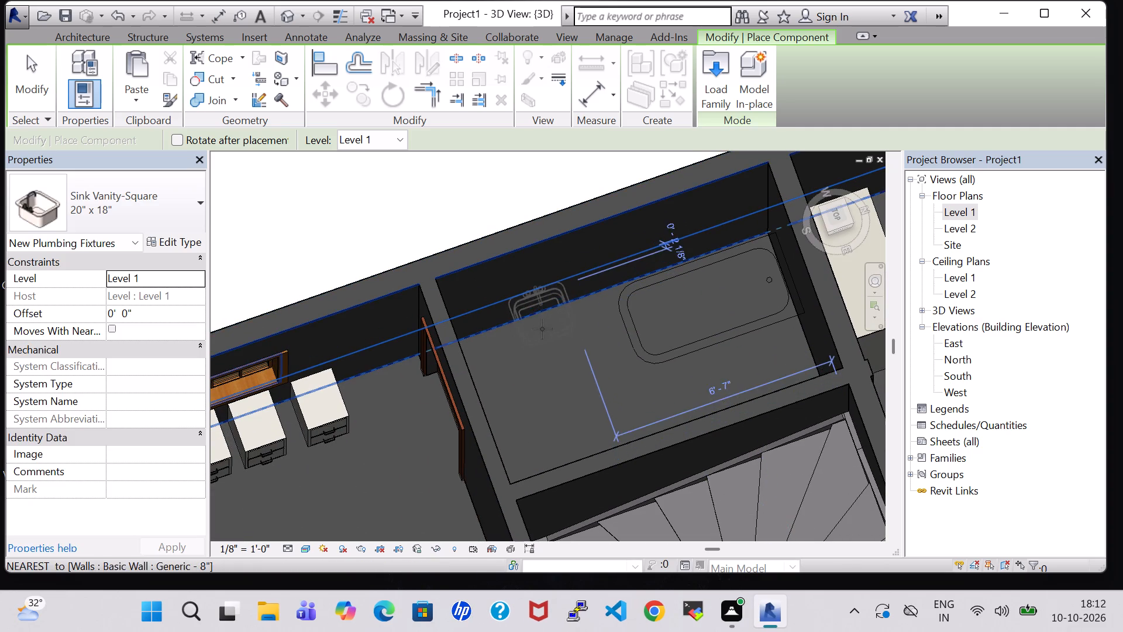
In the Level 1 floor plan, place a 20" x 18" Sink Vanity-Square in the powder room against the wall beside the stairs.
double_click(966, 206)
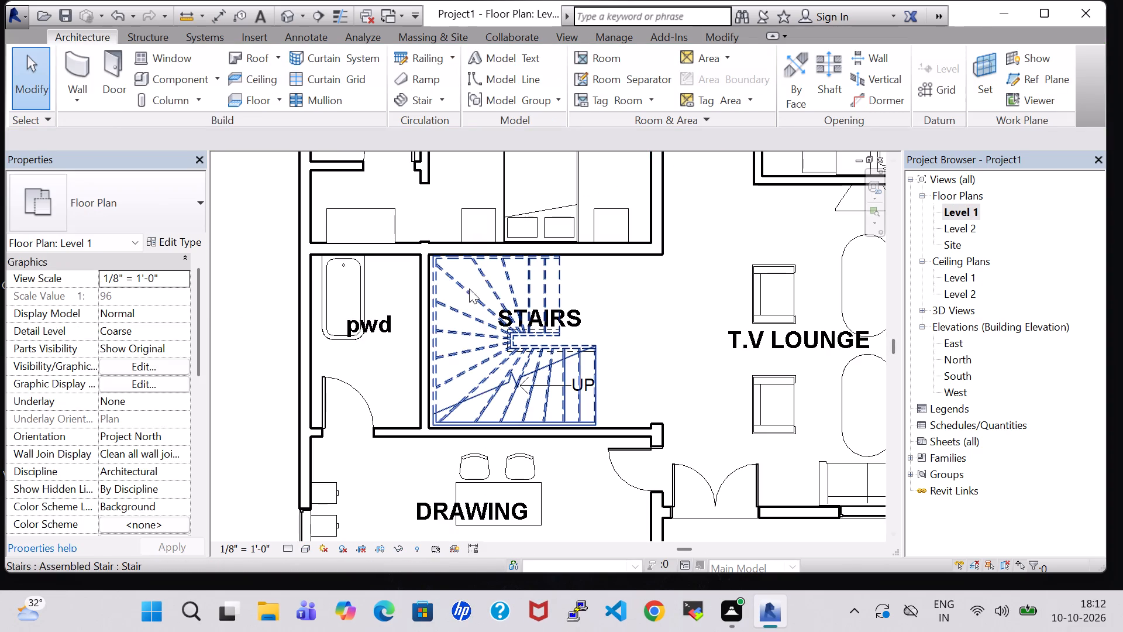
scroll(375, 372, "down", 2)
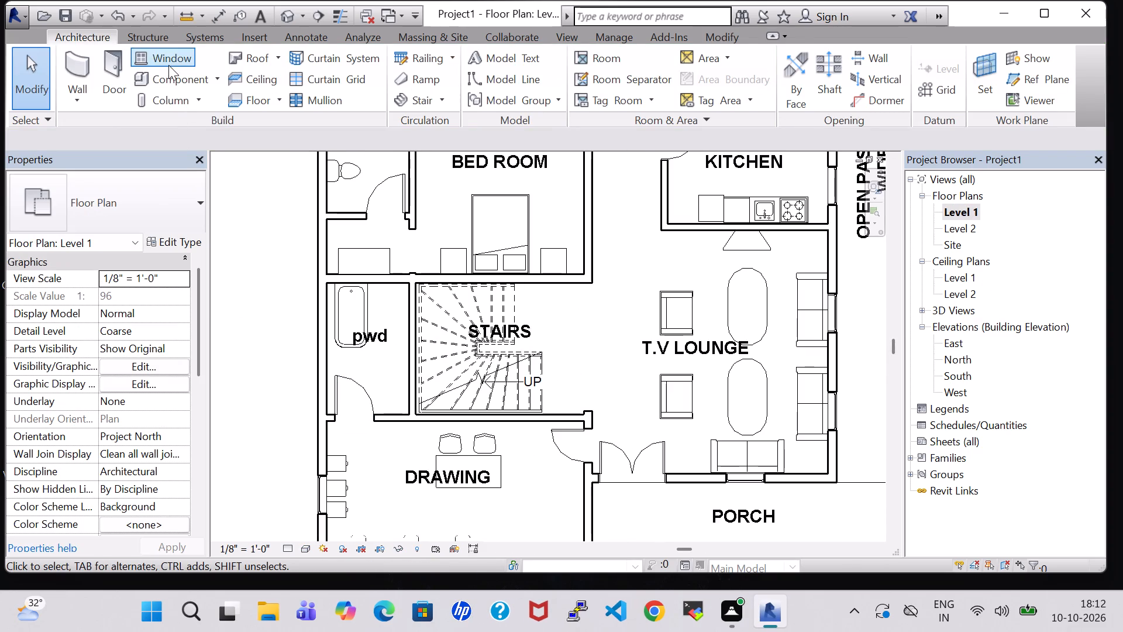
left_click(168, 78)
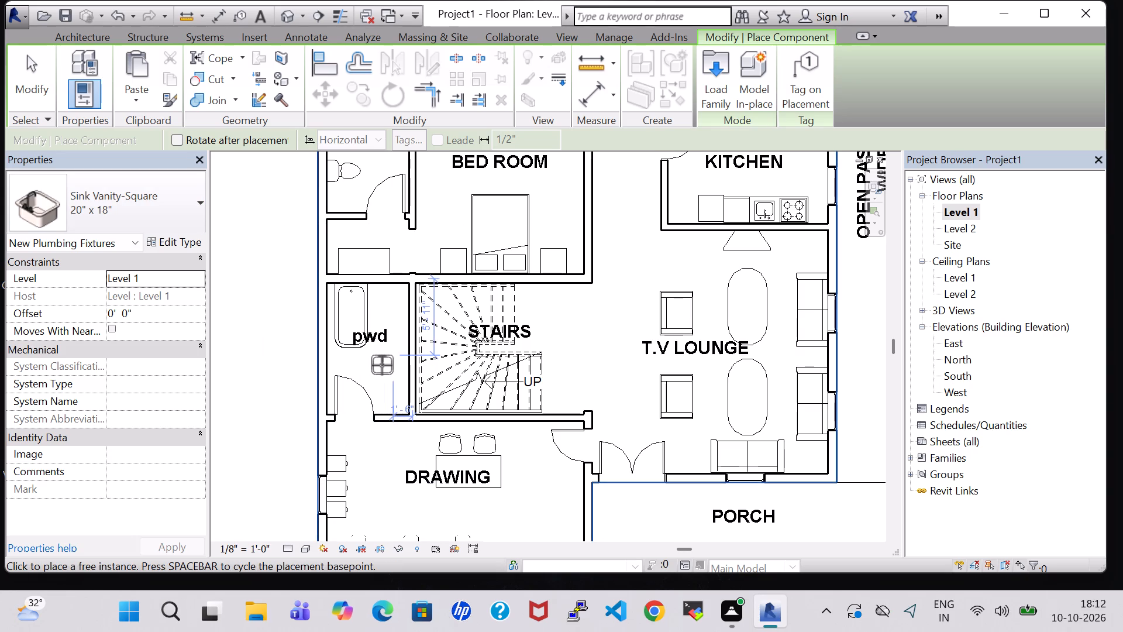
scroll(382, 365, "down", 2)
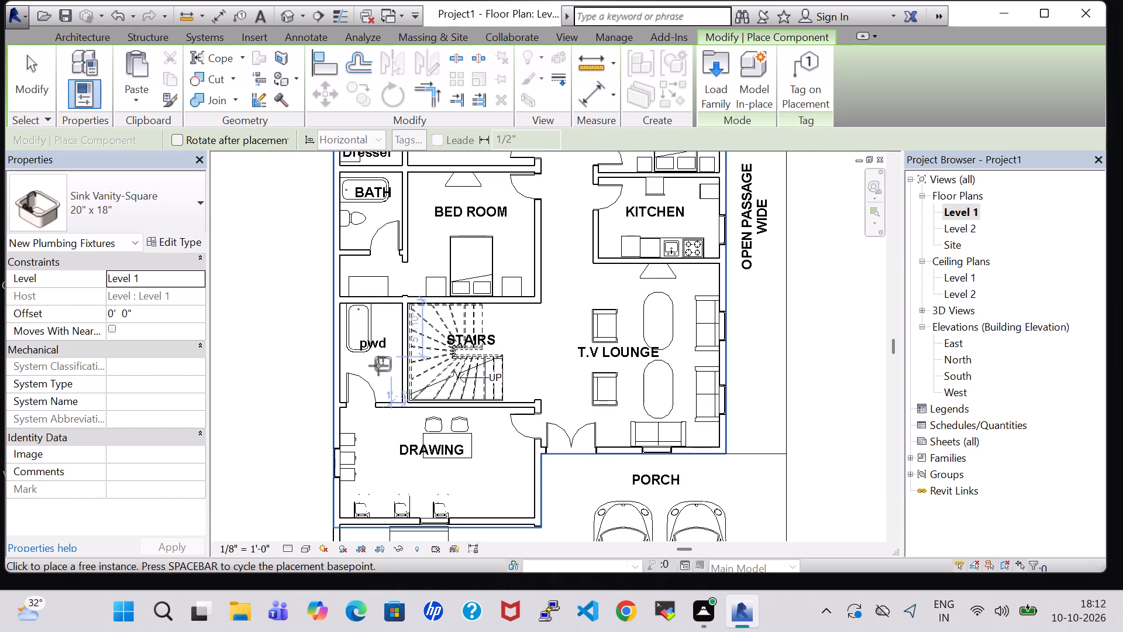
key("space")
scroll(385, 374, "up", 5)
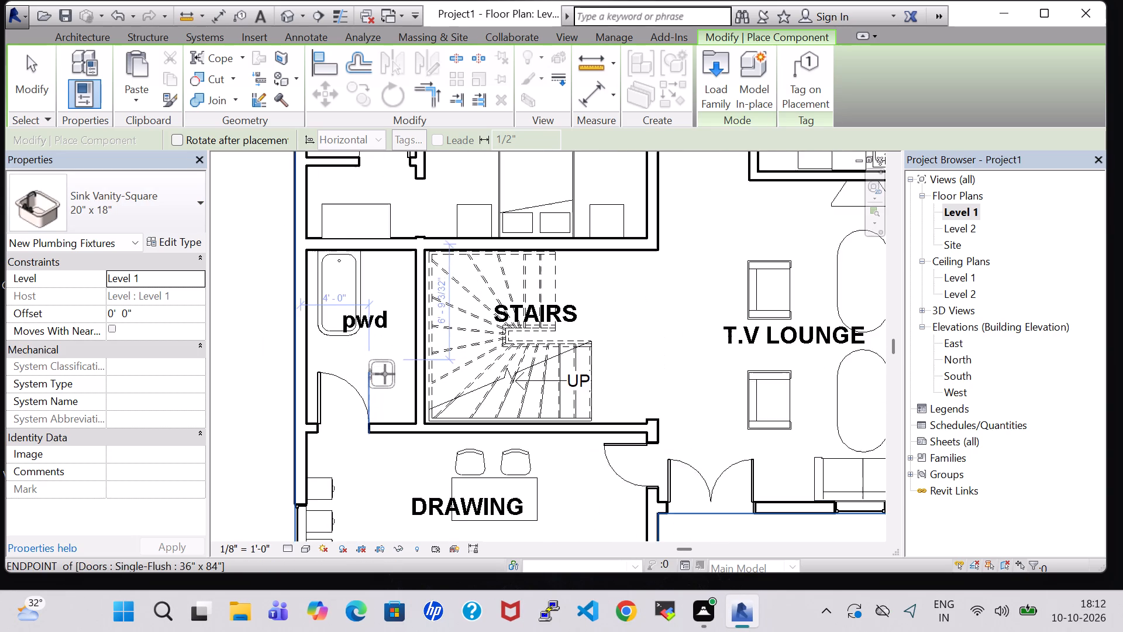
key("space")
key("space")
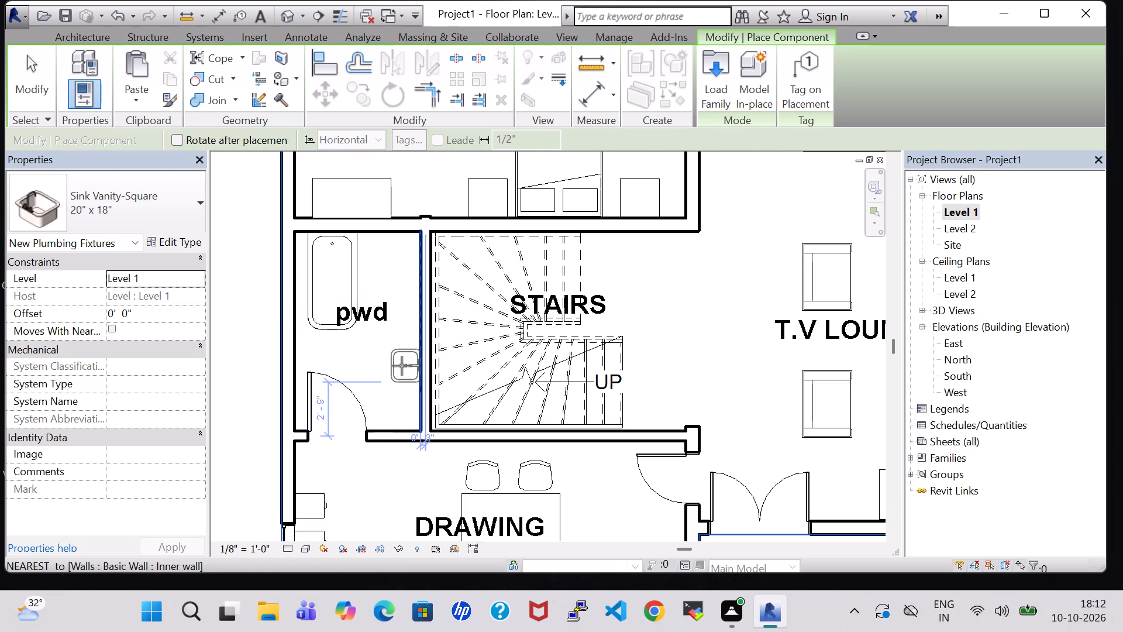
left_click(402, 366)
key("Escape")
key("Escape")
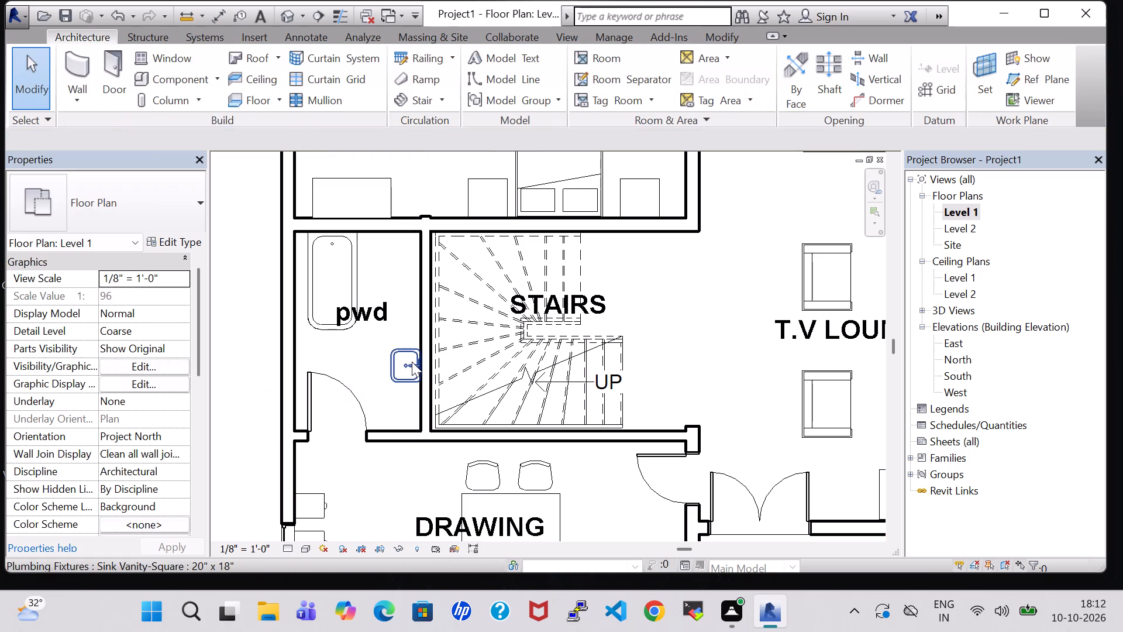
Set the powder room sink's offset from Level 1 to 3' 0".
left_click(412, 362)
left_click(106, 313)
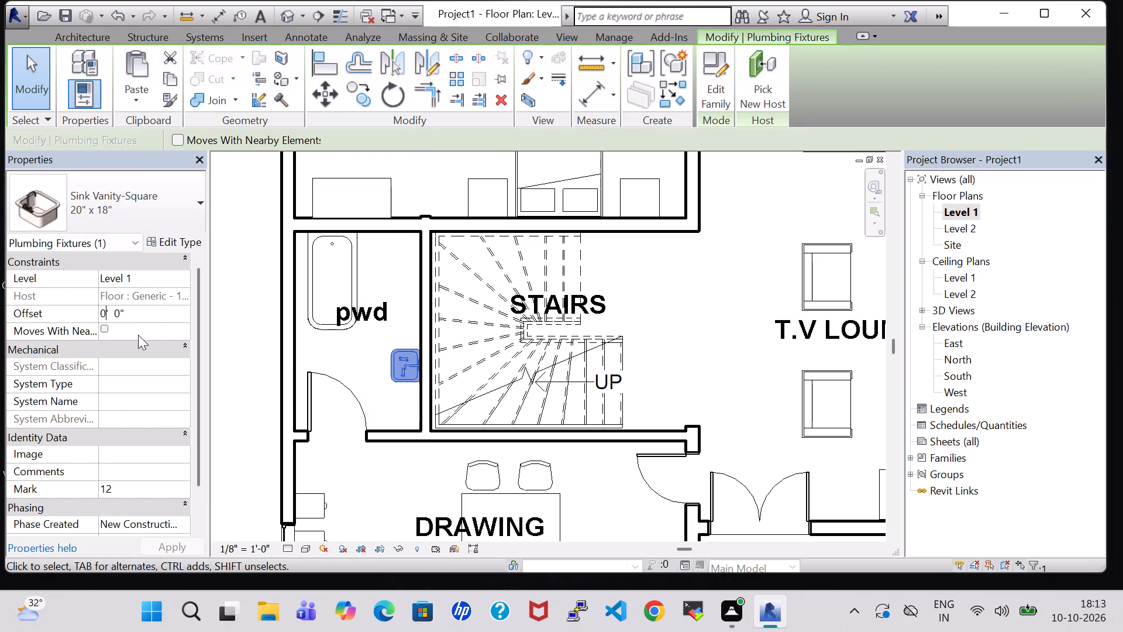
key("BackSpace")
key("3")
key("Return")
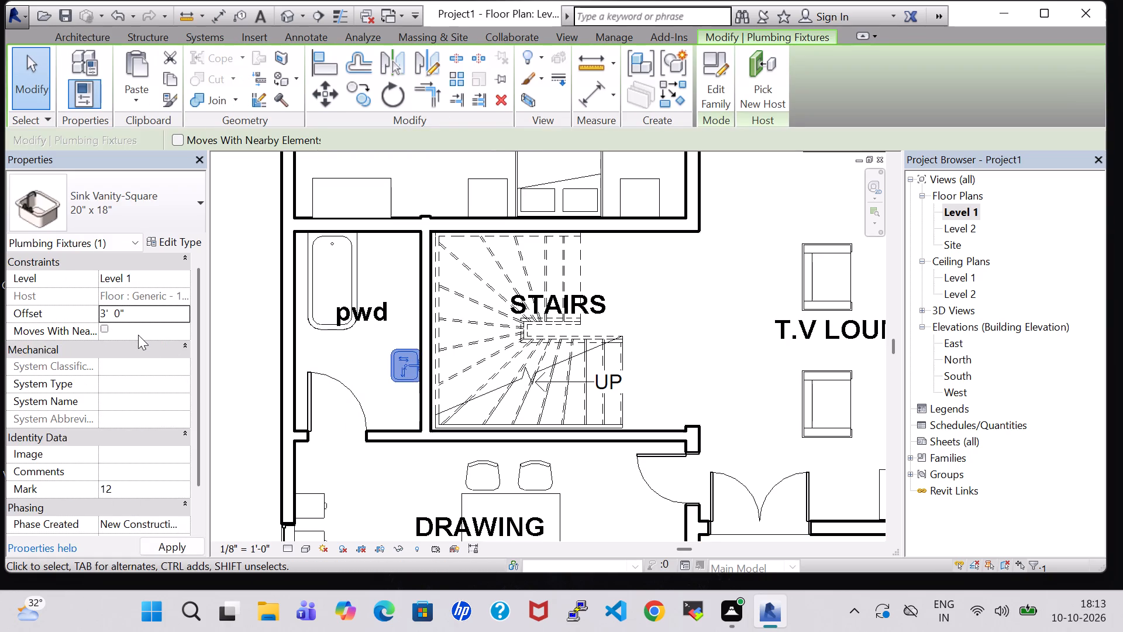
left_click(250, 326)
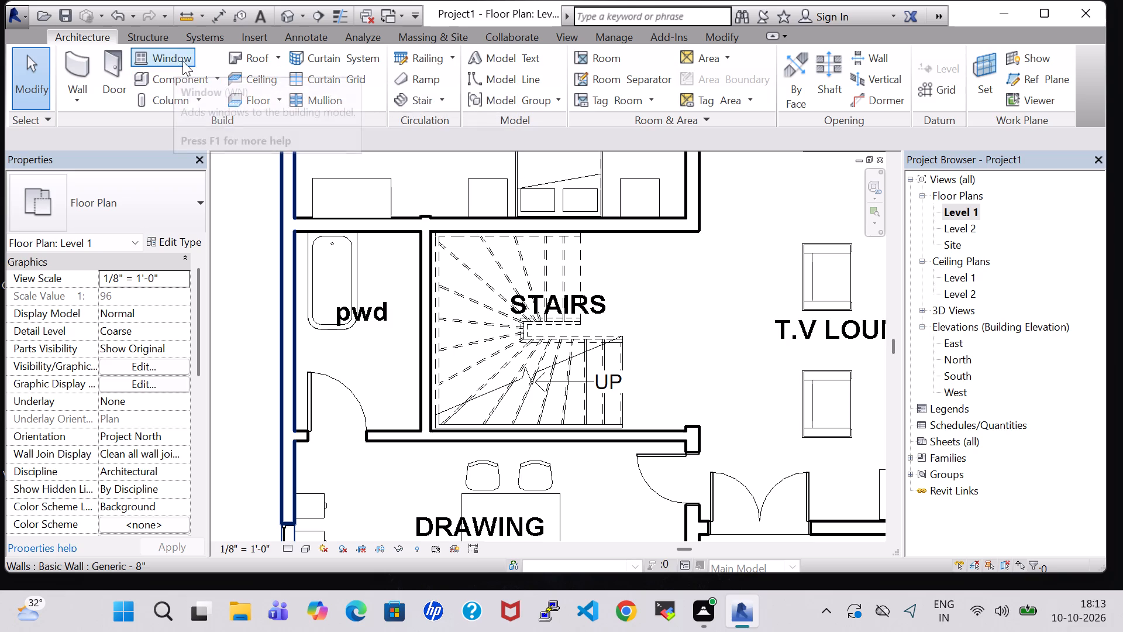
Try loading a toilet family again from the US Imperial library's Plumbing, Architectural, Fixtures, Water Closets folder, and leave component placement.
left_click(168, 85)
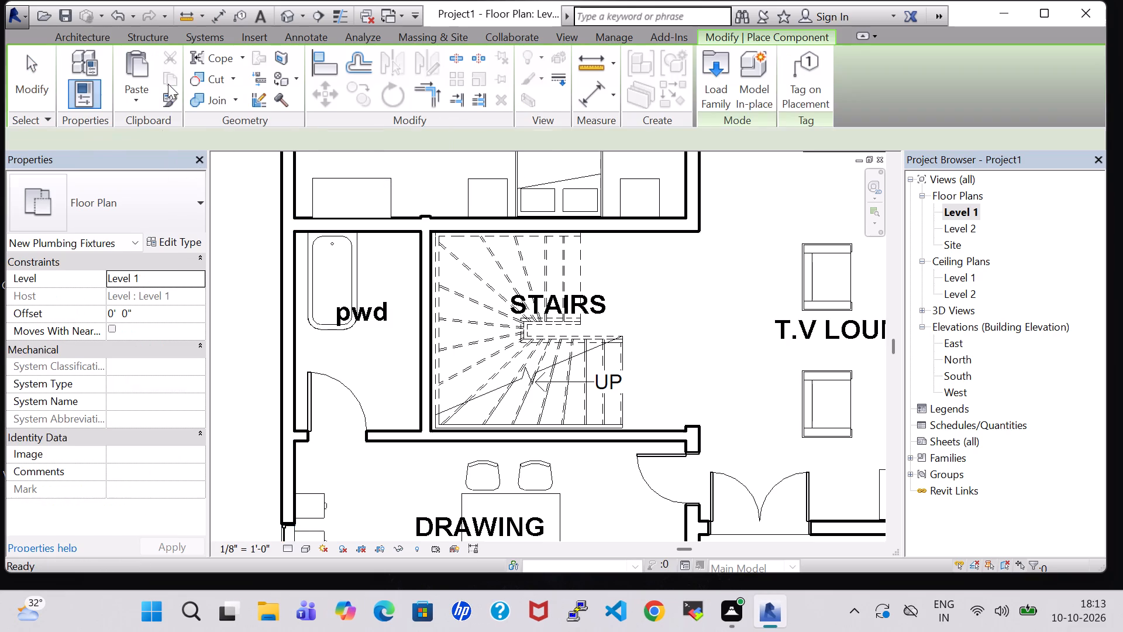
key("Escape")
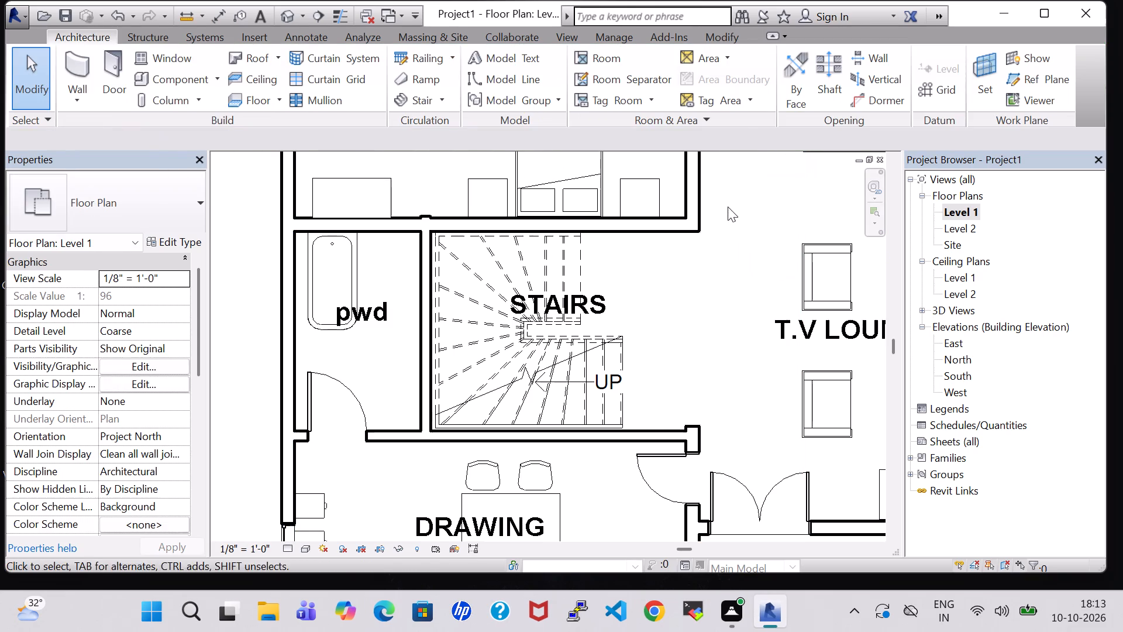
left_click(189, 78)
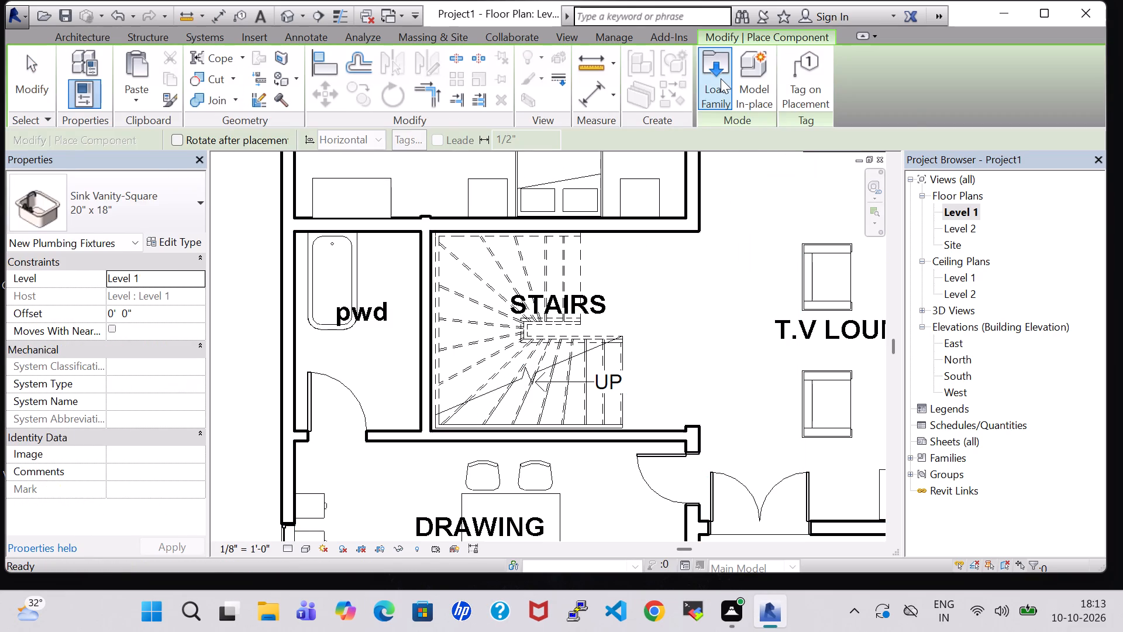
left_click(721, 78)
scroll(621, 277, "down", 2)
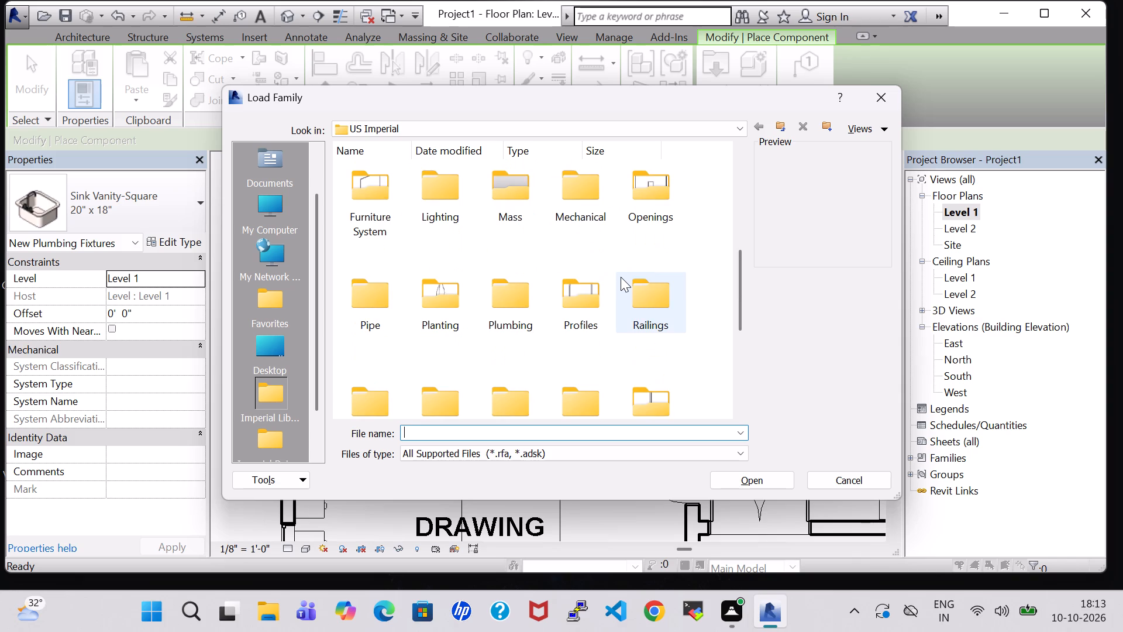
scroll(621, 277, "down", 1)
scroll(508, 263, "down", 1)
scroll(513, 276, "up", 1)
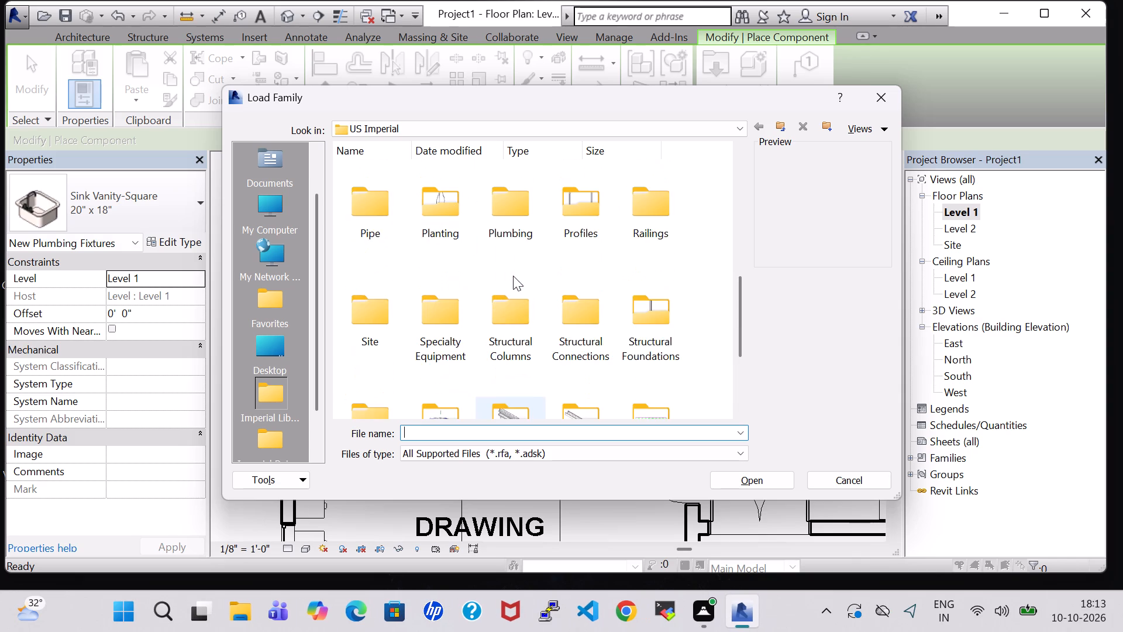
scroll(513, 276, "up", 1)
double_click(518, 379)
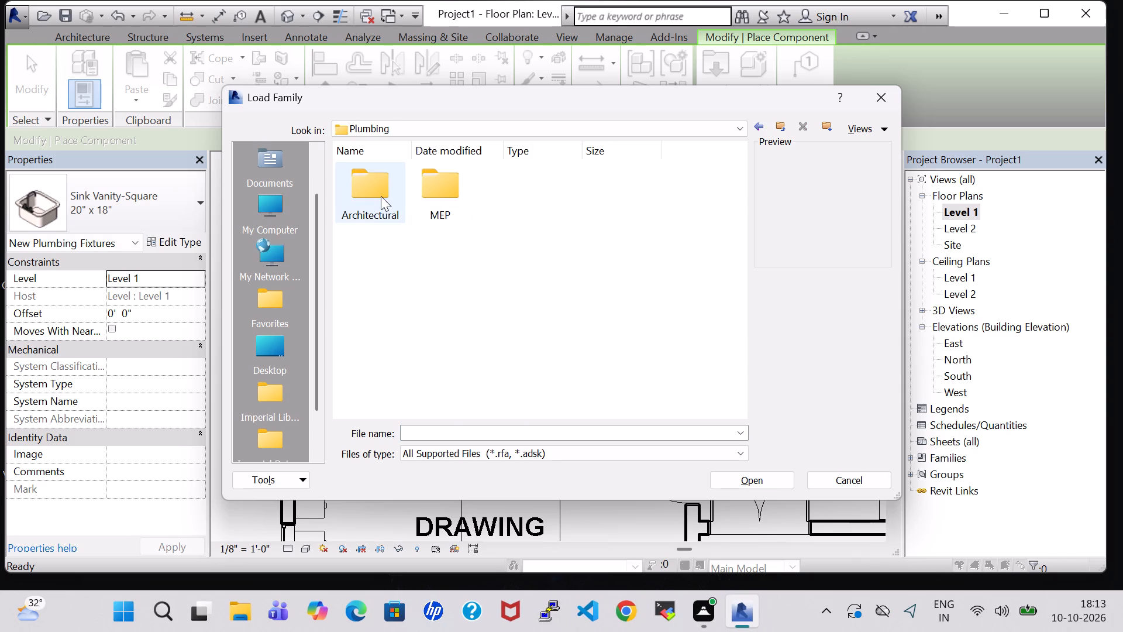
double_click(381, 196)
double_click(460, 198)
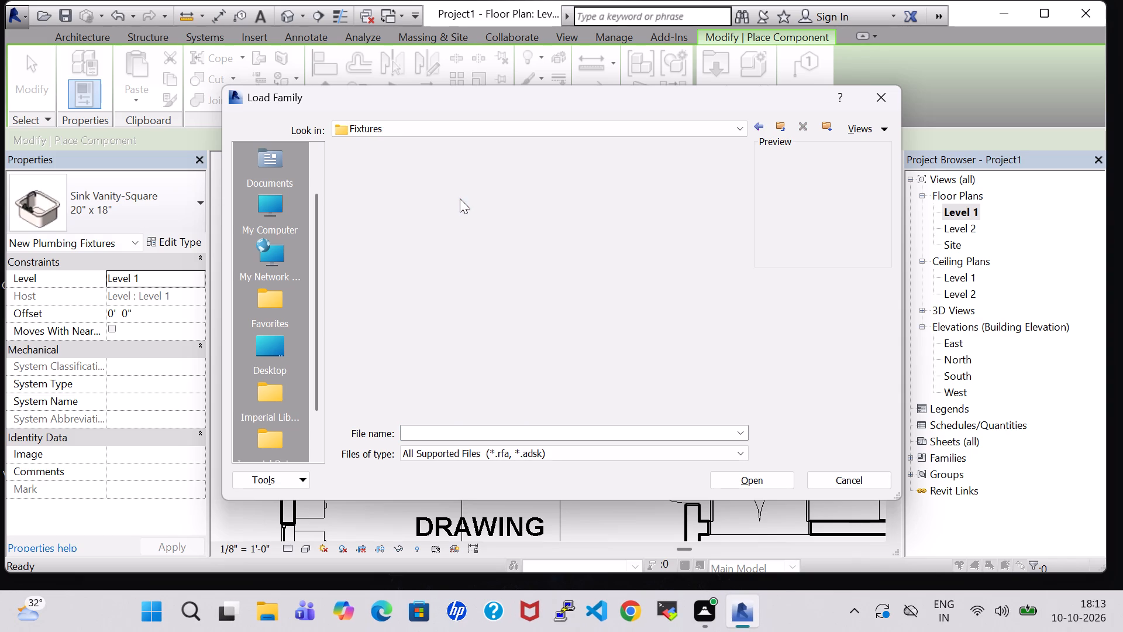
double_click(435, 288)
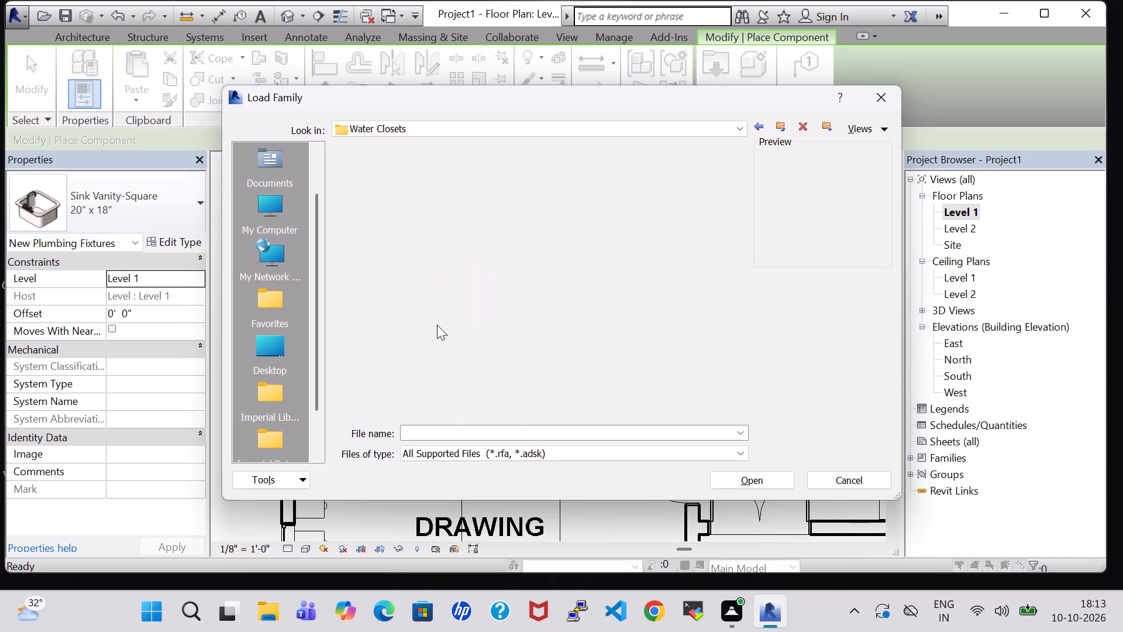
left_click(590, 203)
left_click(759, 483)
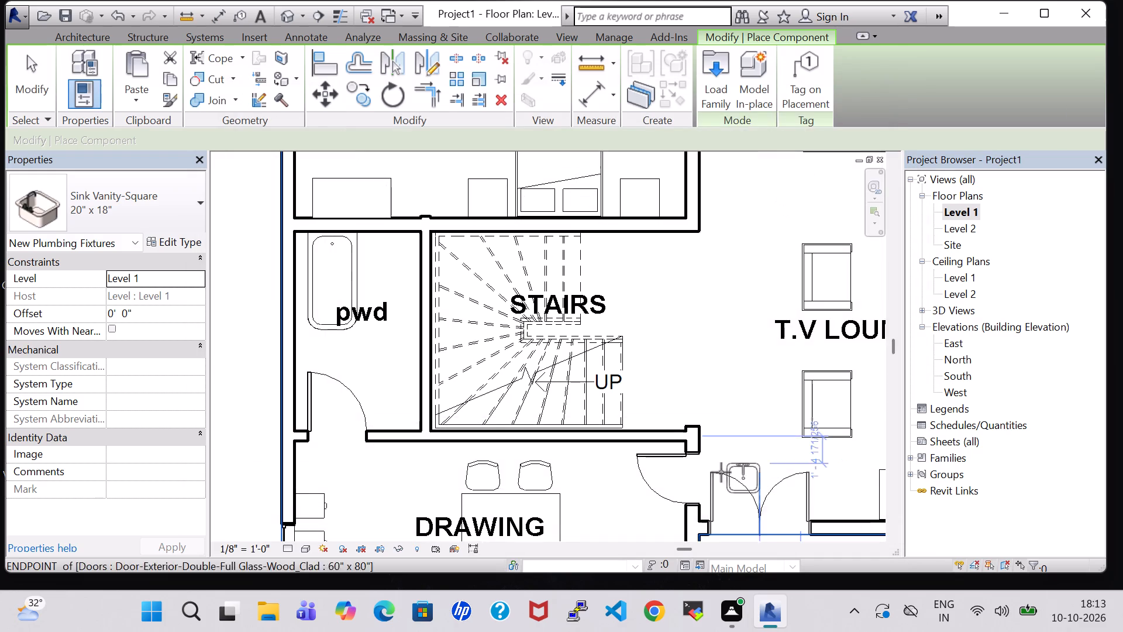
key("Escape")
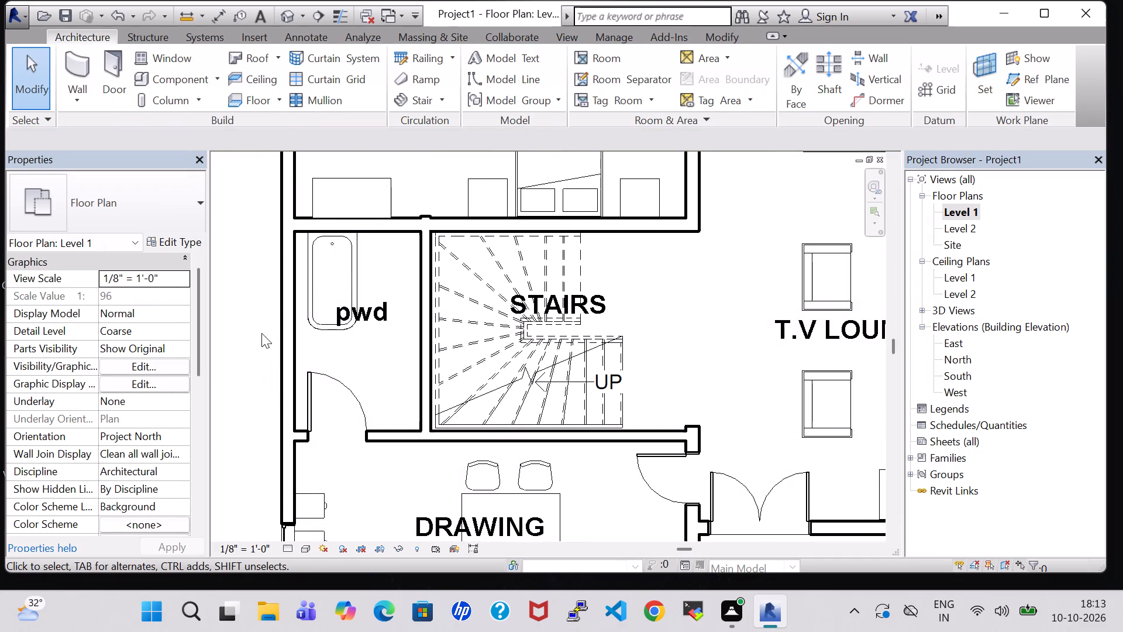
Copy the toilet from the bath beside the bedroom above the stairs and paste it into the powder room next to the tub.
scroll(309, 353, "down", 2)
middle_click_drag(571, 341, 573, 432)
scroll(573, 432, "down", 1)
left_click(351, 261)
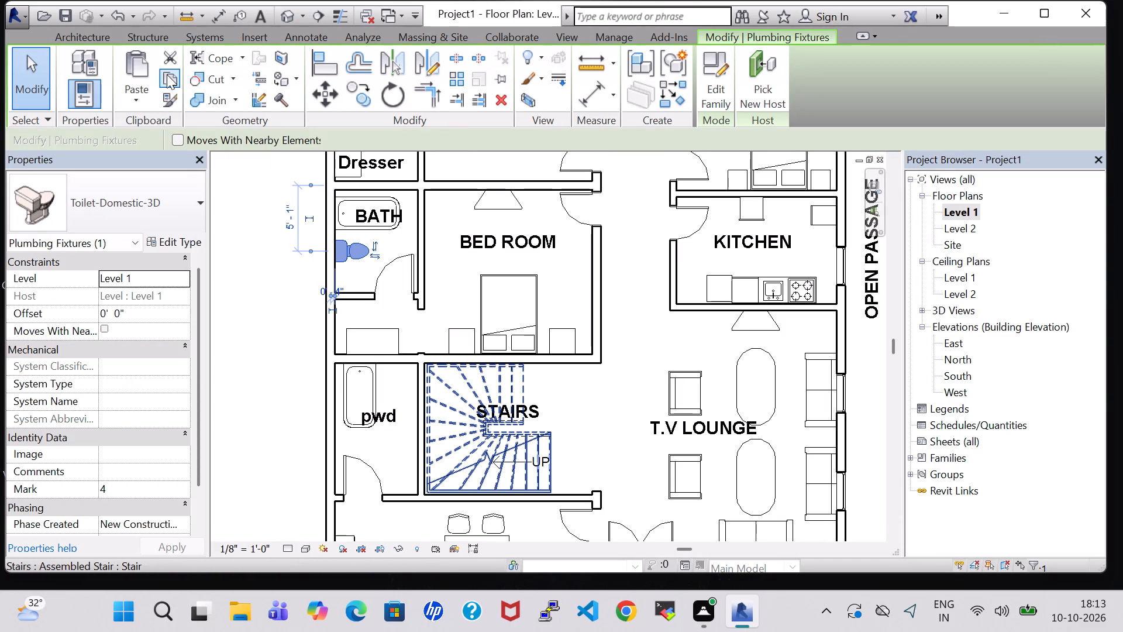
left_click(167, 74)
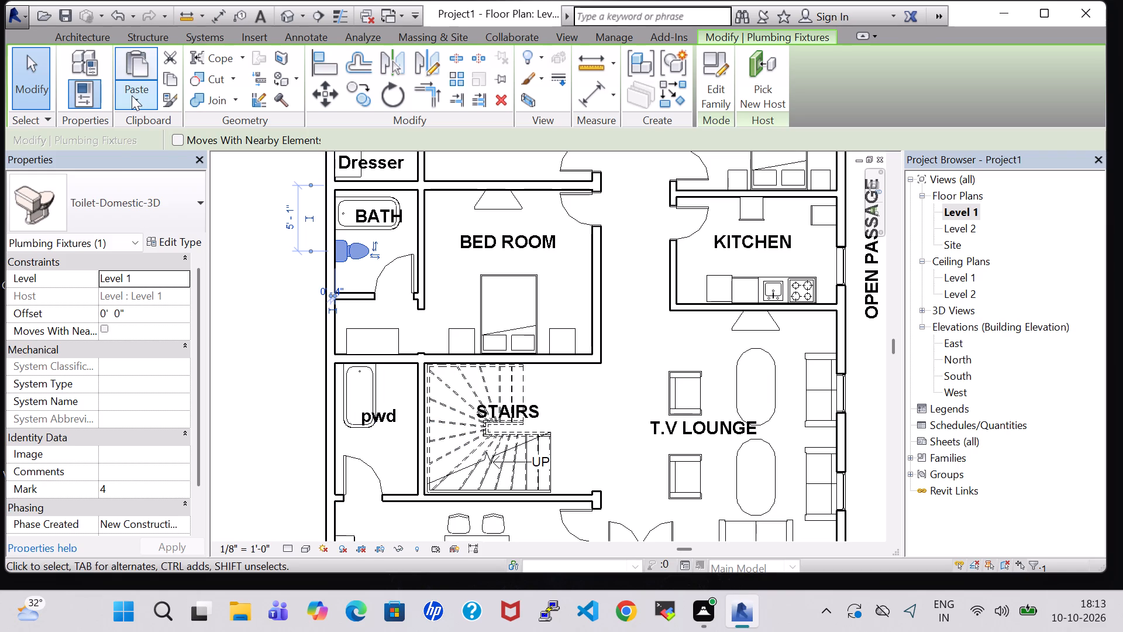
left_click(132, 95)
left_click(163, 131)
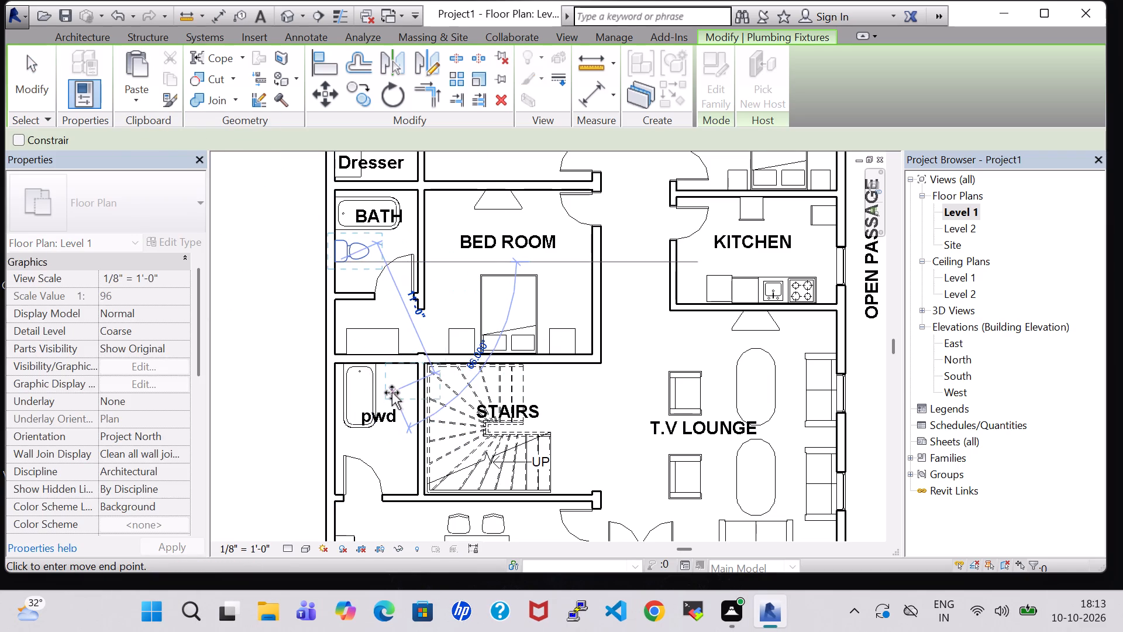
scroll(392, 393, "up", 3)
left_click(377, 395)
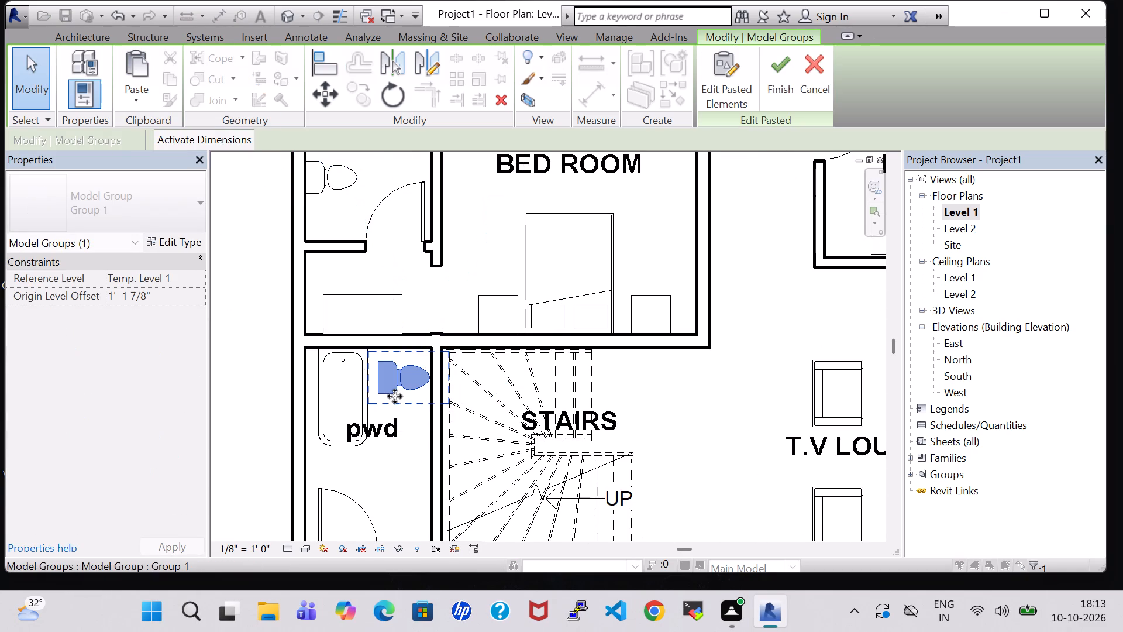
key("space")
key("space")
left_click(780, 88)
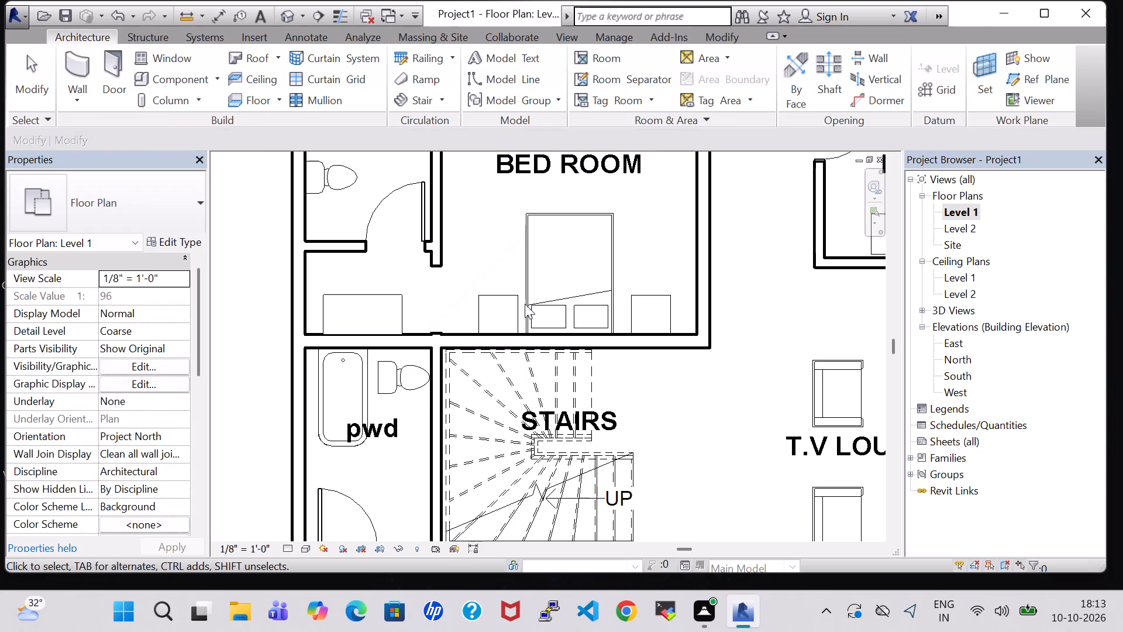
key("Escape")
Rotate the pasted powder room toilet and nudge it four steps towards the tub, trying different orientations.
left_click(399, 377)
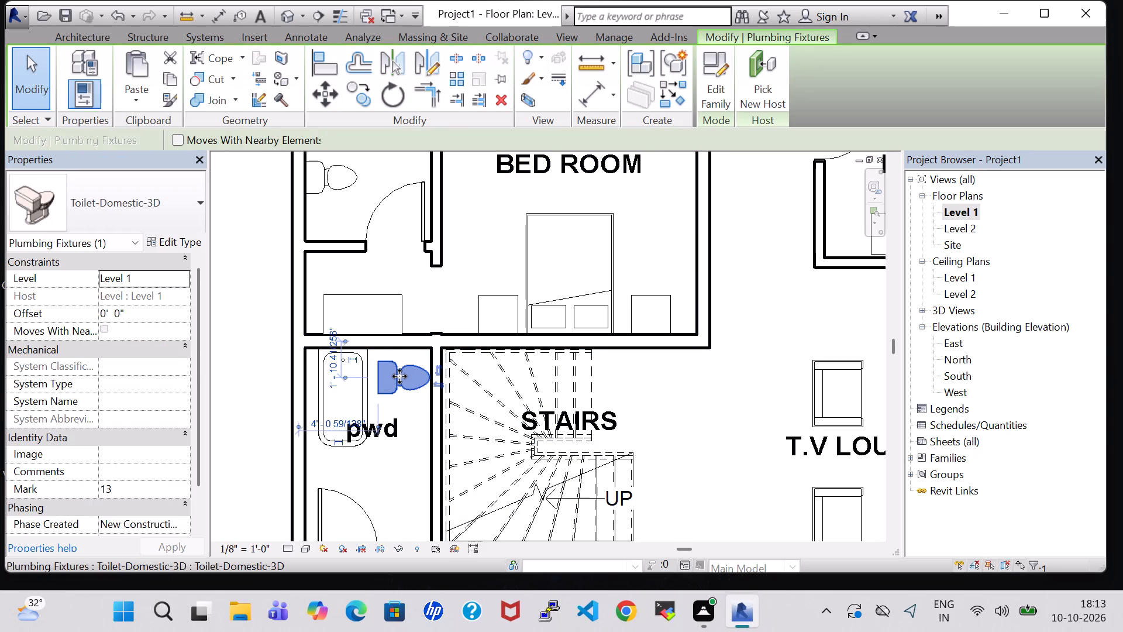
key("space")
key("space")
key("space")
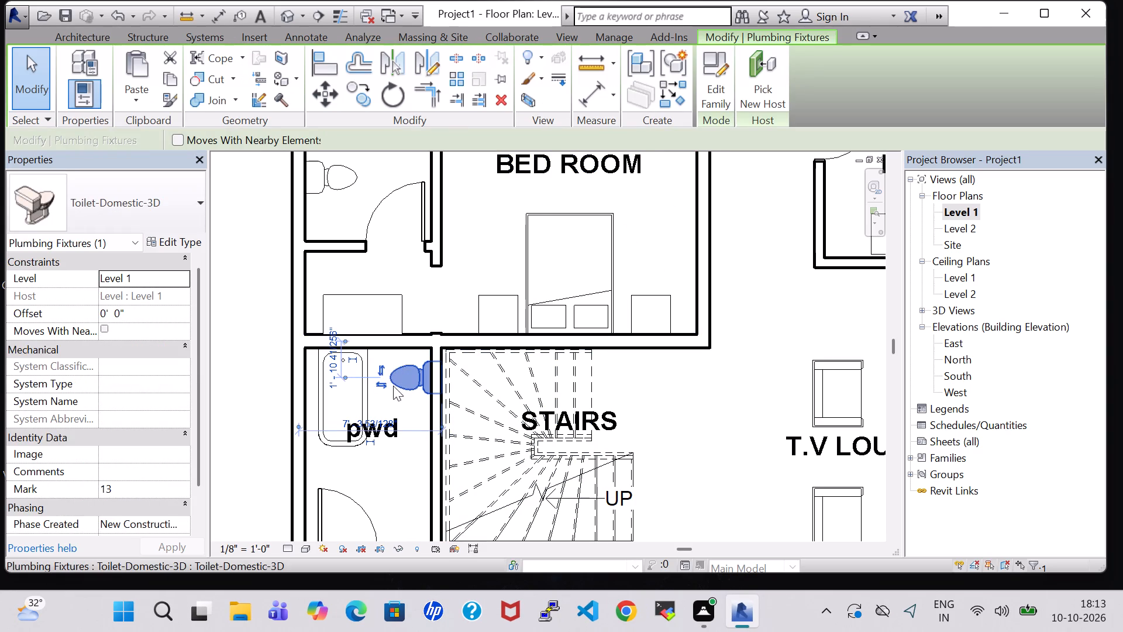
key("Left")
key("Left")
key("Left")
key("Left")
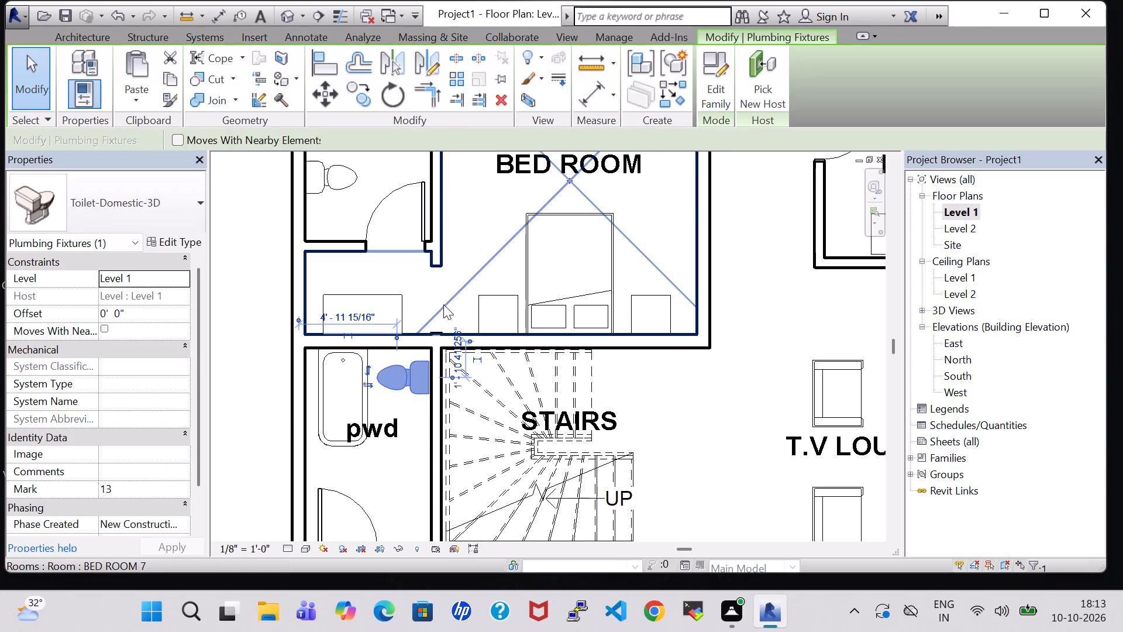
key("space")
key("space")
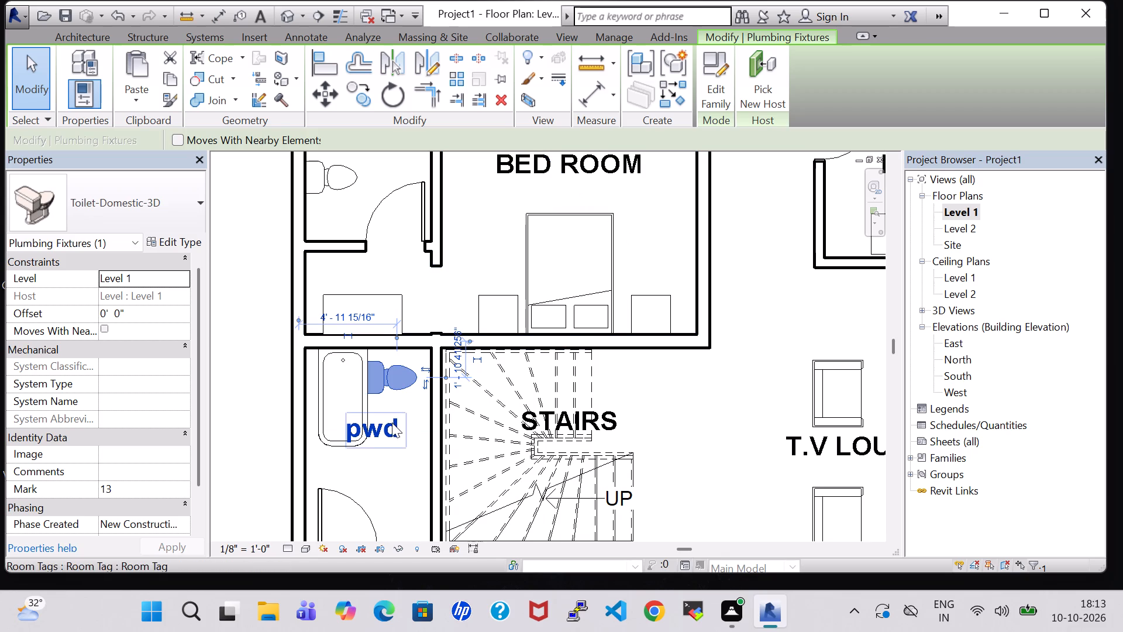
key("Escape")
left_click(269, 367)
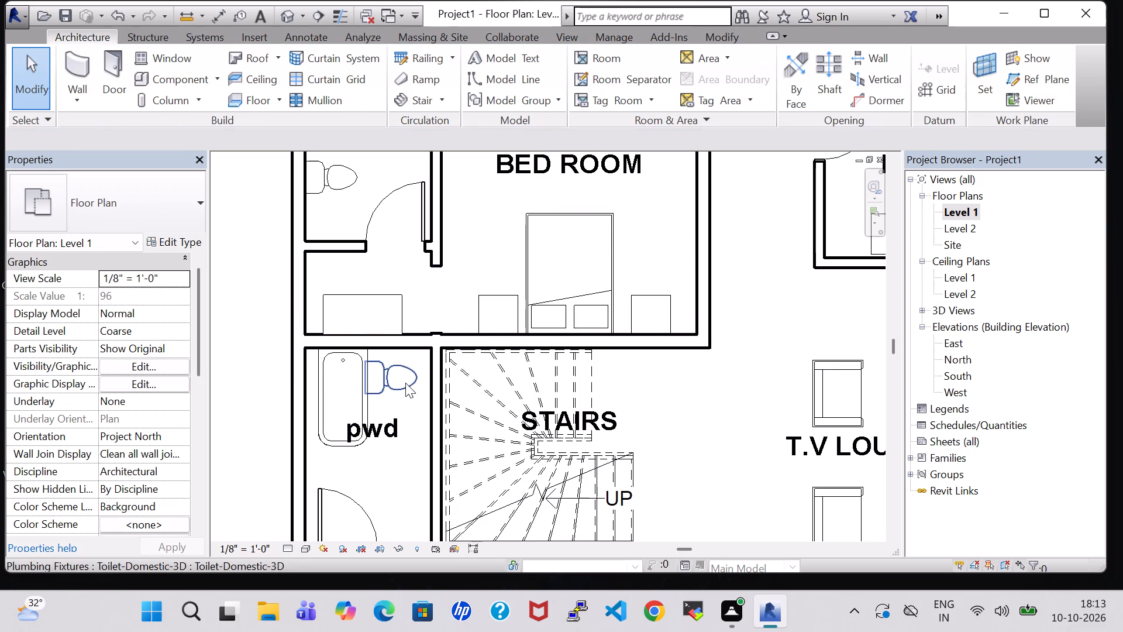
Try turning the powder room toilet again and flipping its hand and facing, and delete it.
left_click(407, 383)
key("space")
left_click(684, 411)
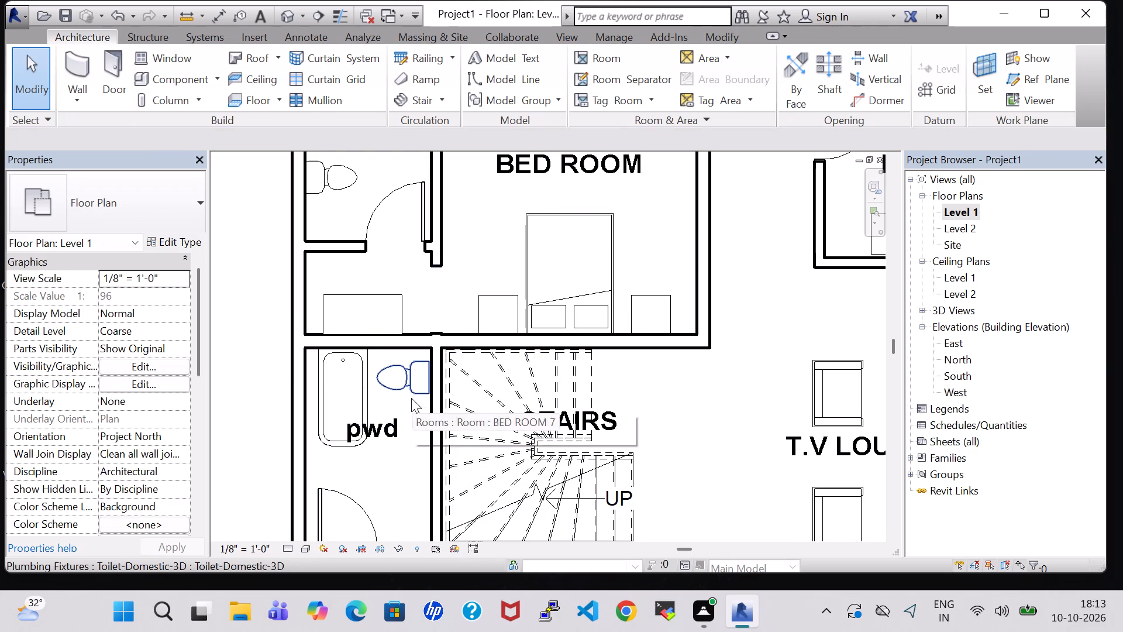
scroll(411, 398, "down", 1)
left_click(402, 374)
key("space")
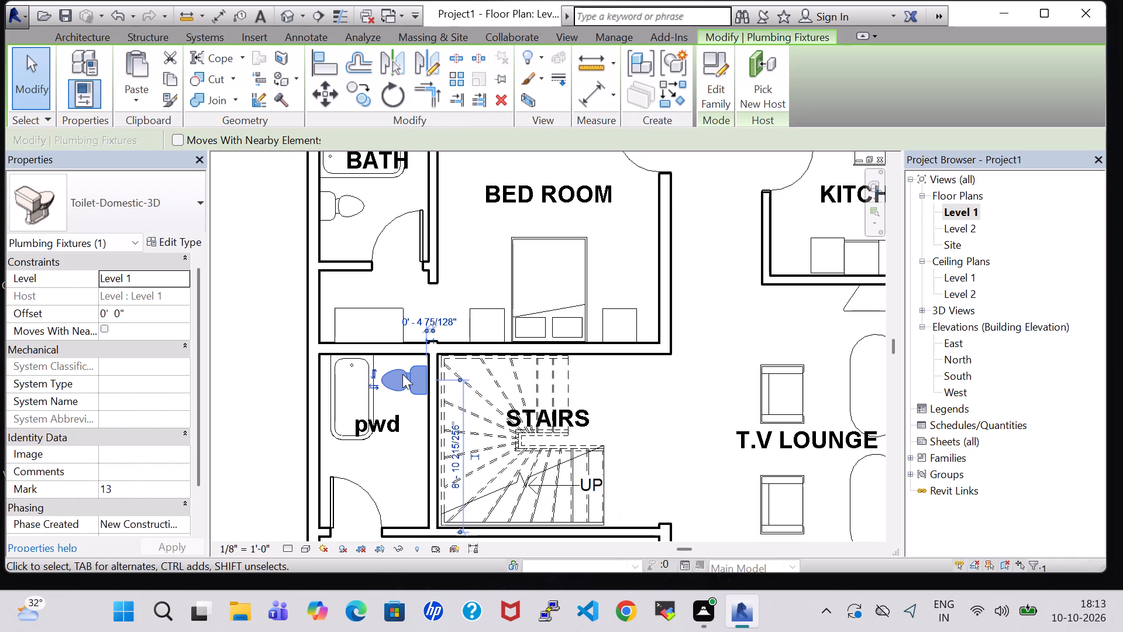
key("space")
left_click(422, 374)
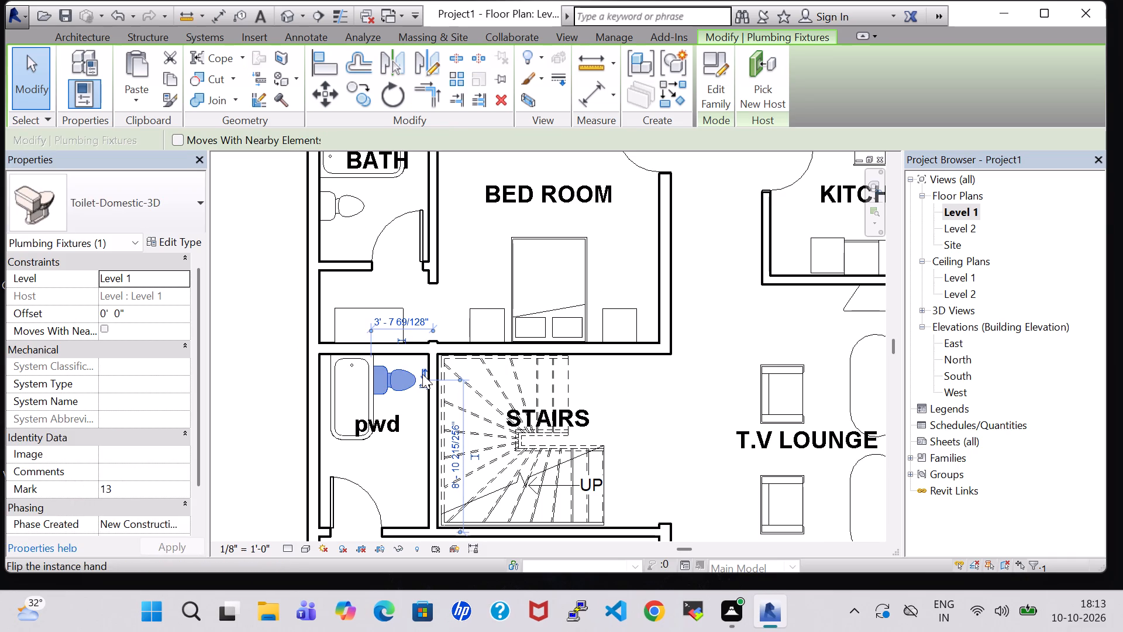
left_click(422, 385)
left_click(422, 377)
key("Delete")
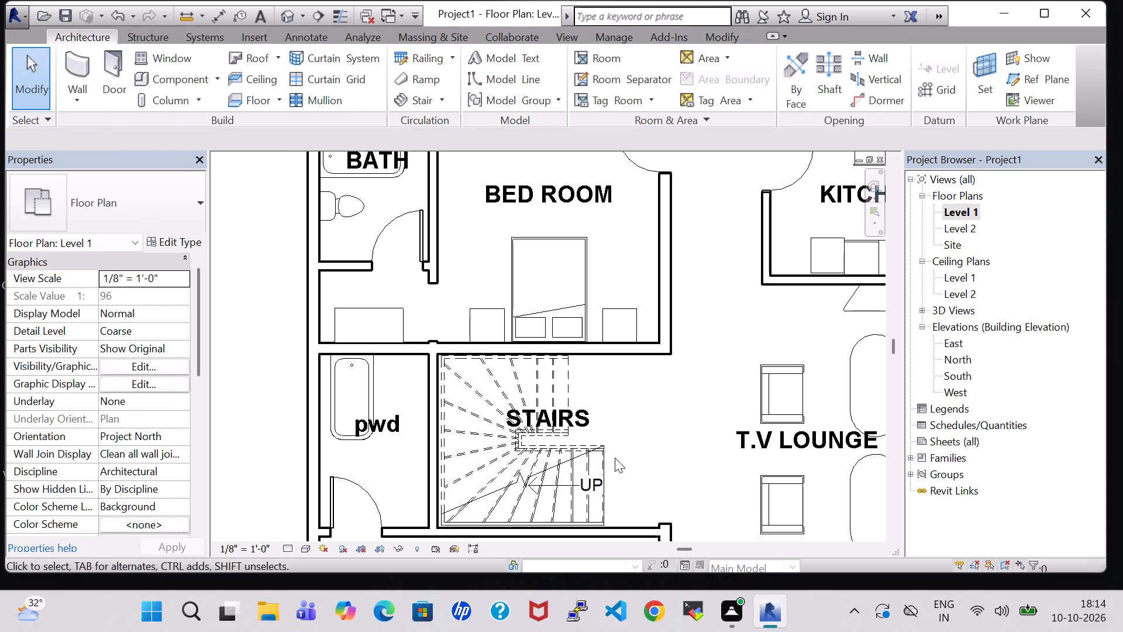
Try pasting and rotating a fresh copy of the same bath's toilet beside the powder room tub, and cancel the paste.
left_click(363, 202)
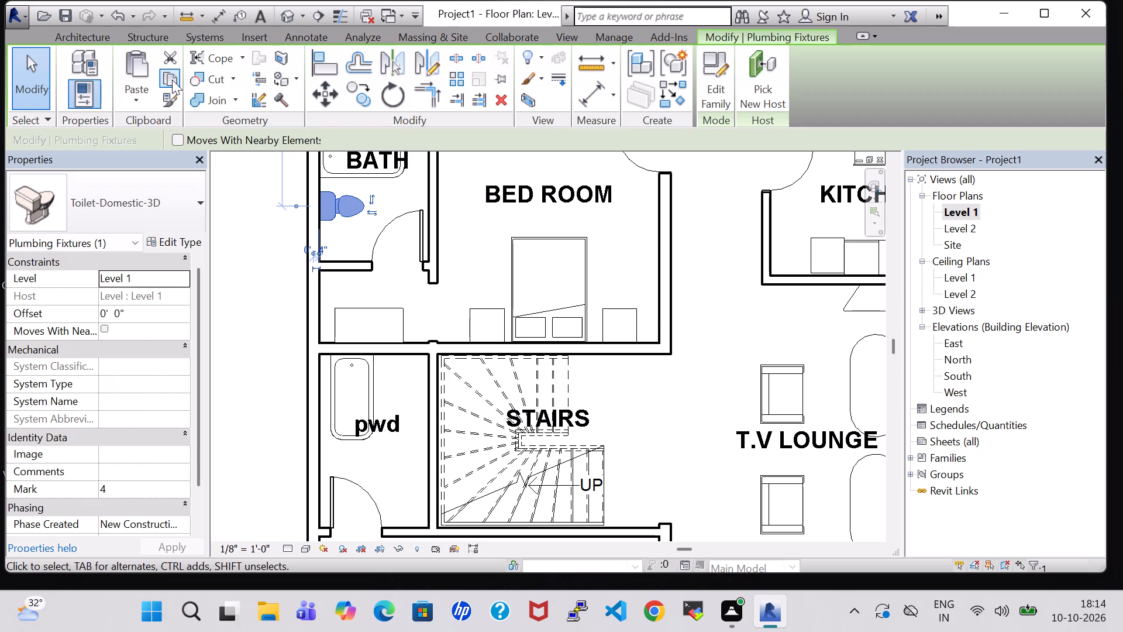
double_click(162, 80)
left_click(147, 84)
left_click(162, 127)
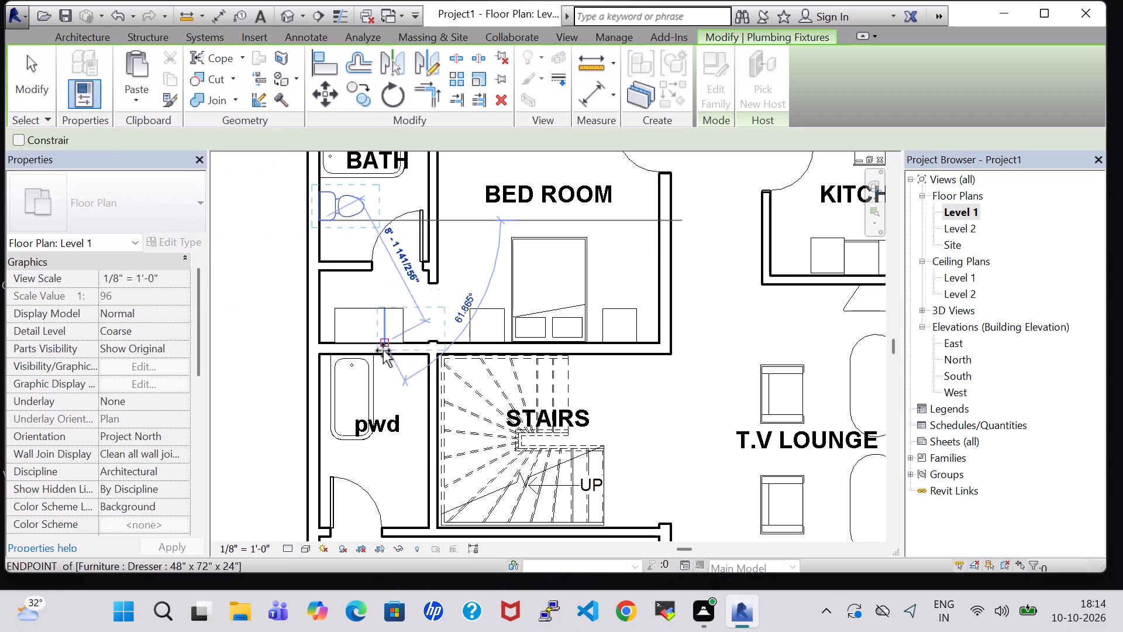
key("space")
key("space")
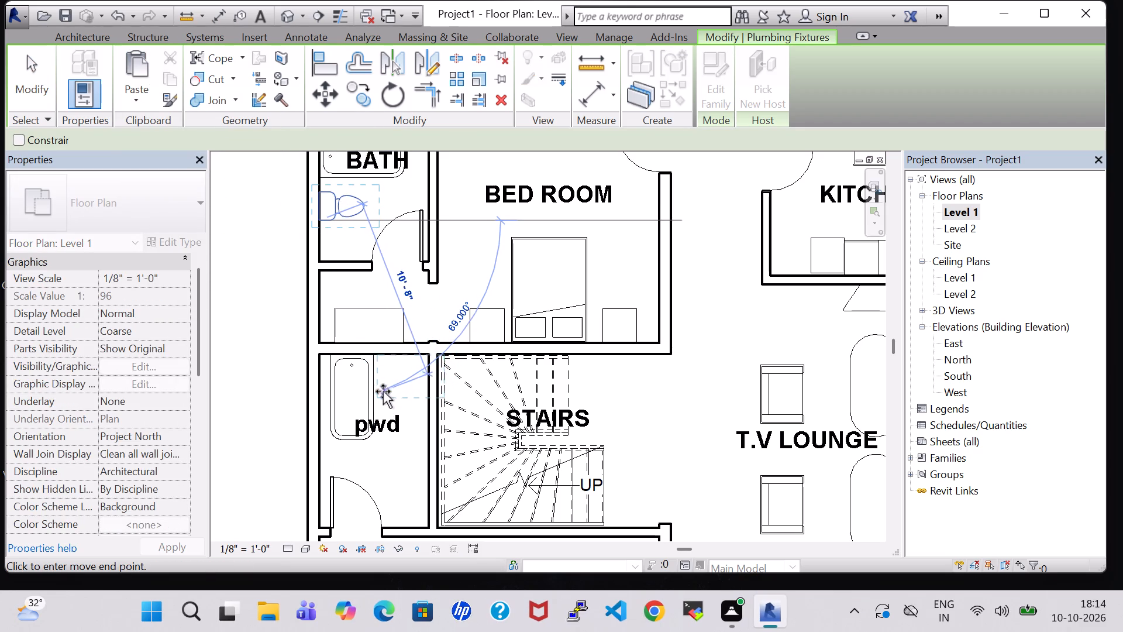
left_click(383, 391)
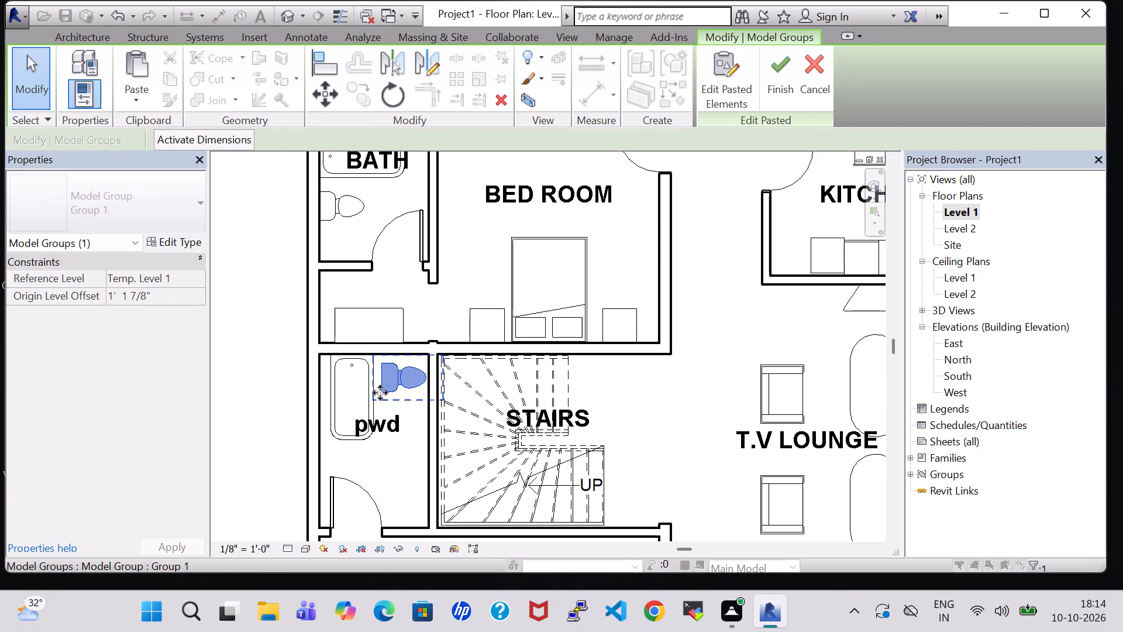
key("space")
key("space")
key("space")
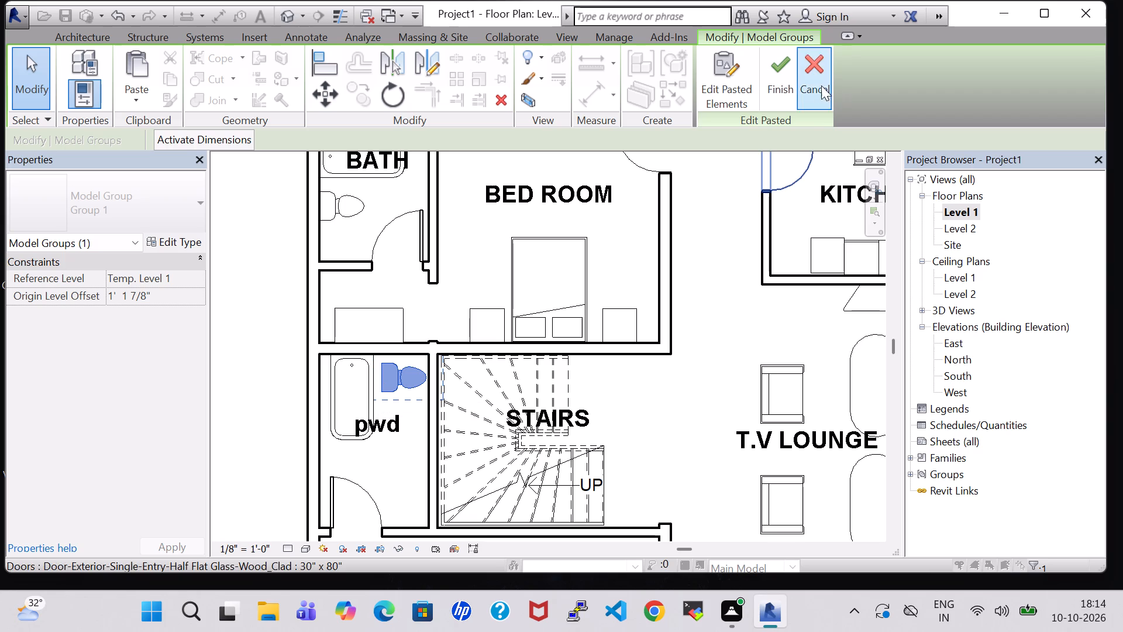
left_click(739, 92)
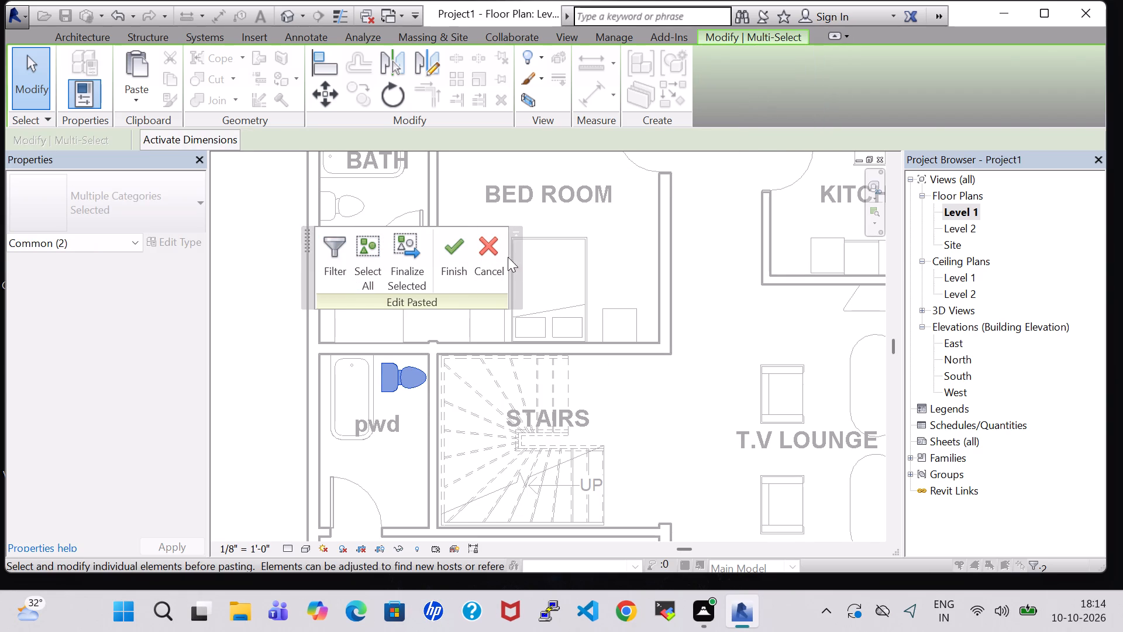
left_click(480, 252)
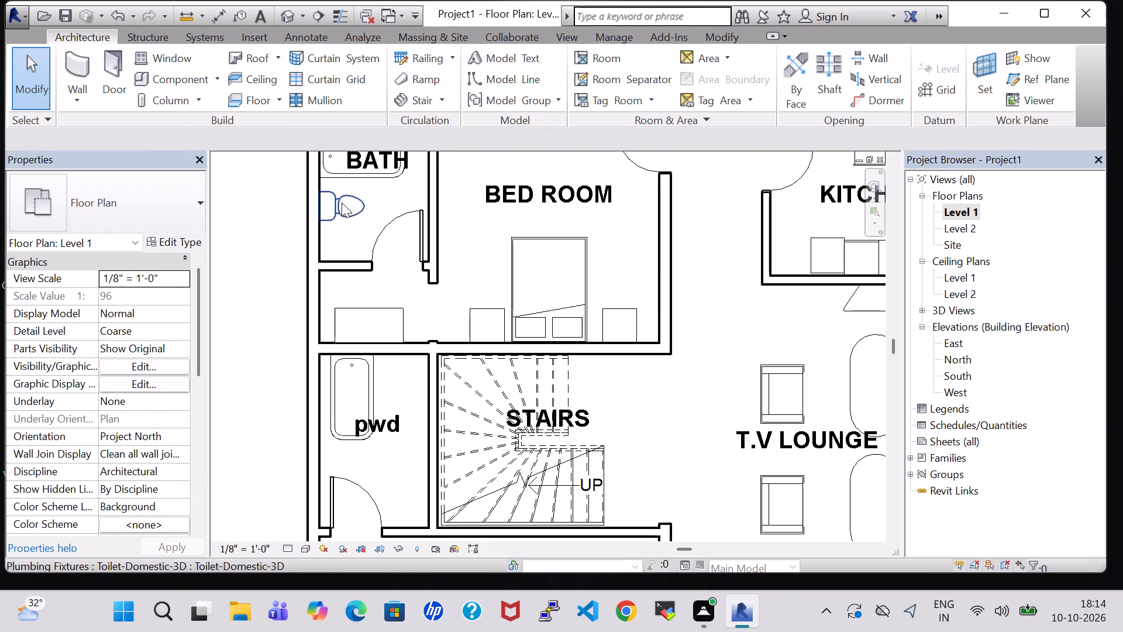
Copy the toilet from the bath next to the Dresser and paste it into the powder room between the tub and the stair wall.
scroll(359, 205, "down", 3)
middle_click_drag(431, 210, 426, 343)
scroll(429, 320, "down", 2)
middle_click(429, 320)
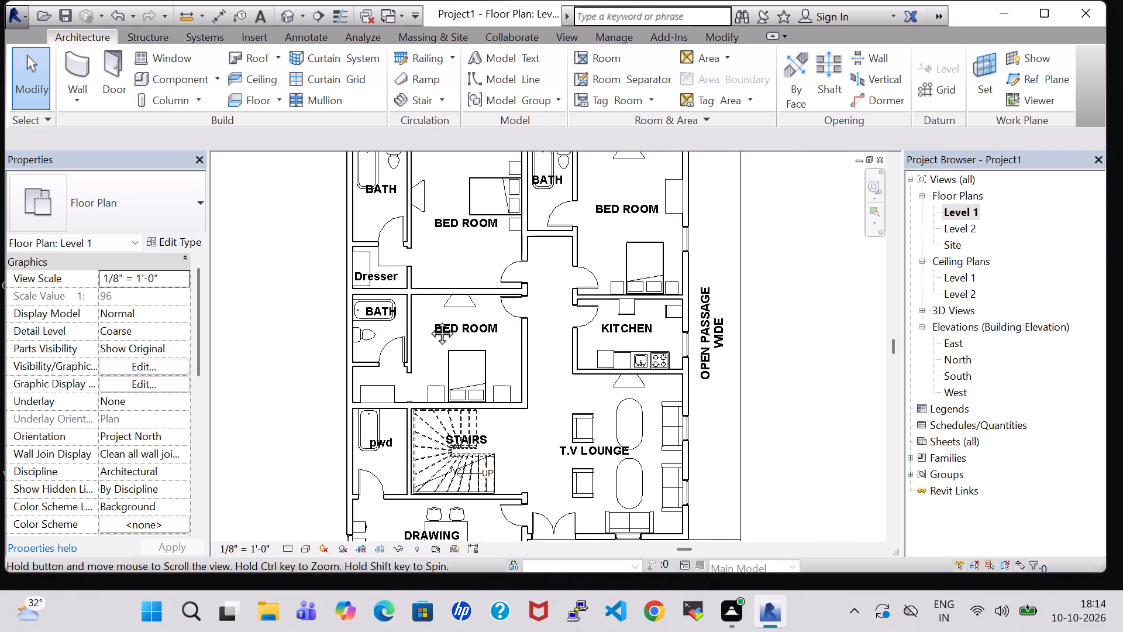
scroll(429, 320, "down", 1)
left_click(399, 180)
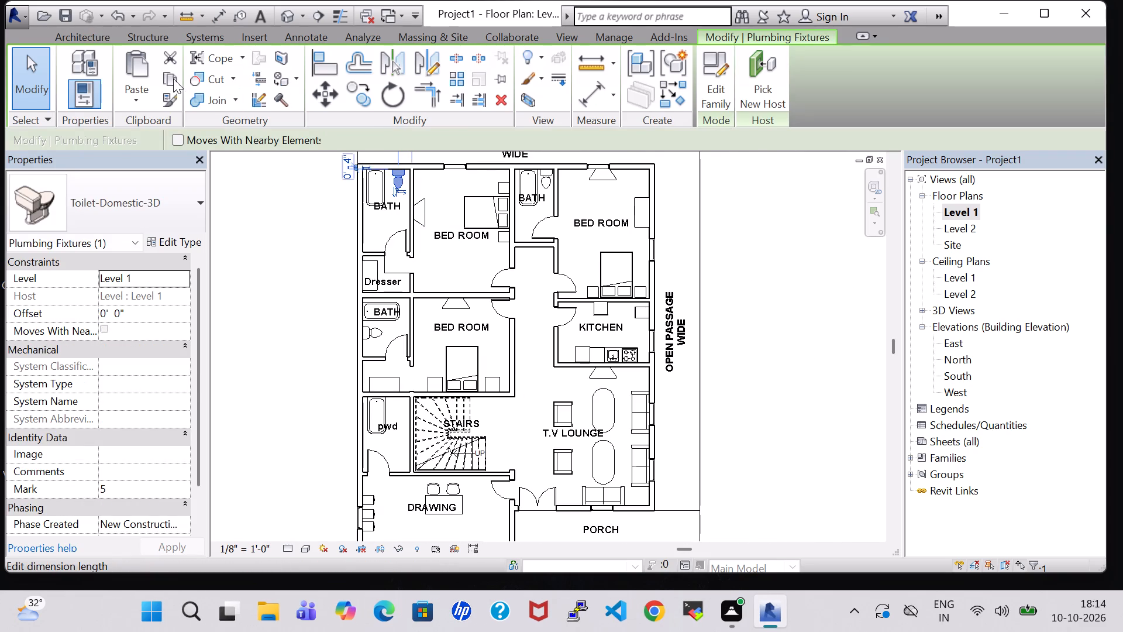
left_click(173, 78)
left_click(129, 78)
left_click(155, 97)
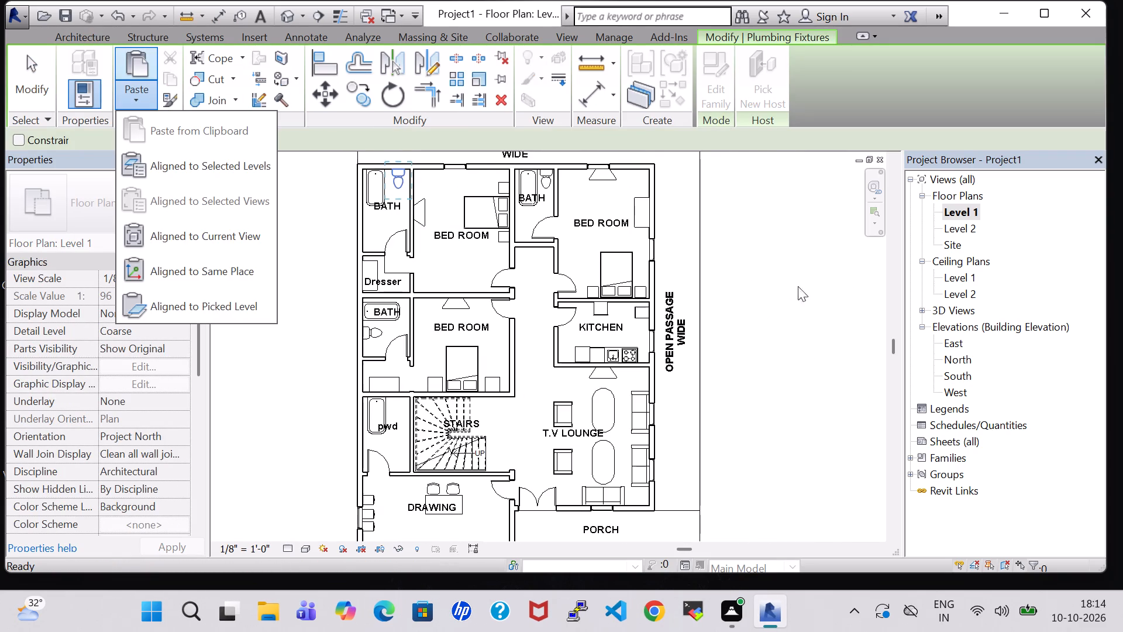
left_click(783, 285)
middle_click_drag(423, 389, 428, 329)
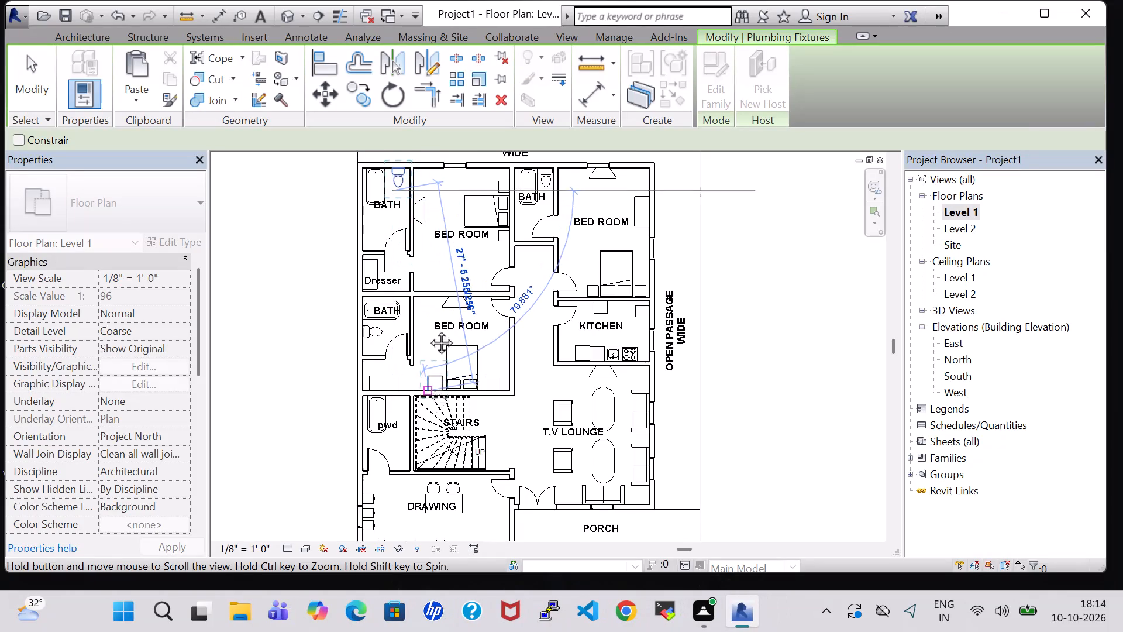
middle_click_drag(428, 329, 446, 276)
scroll(439, 298, "up", 9)
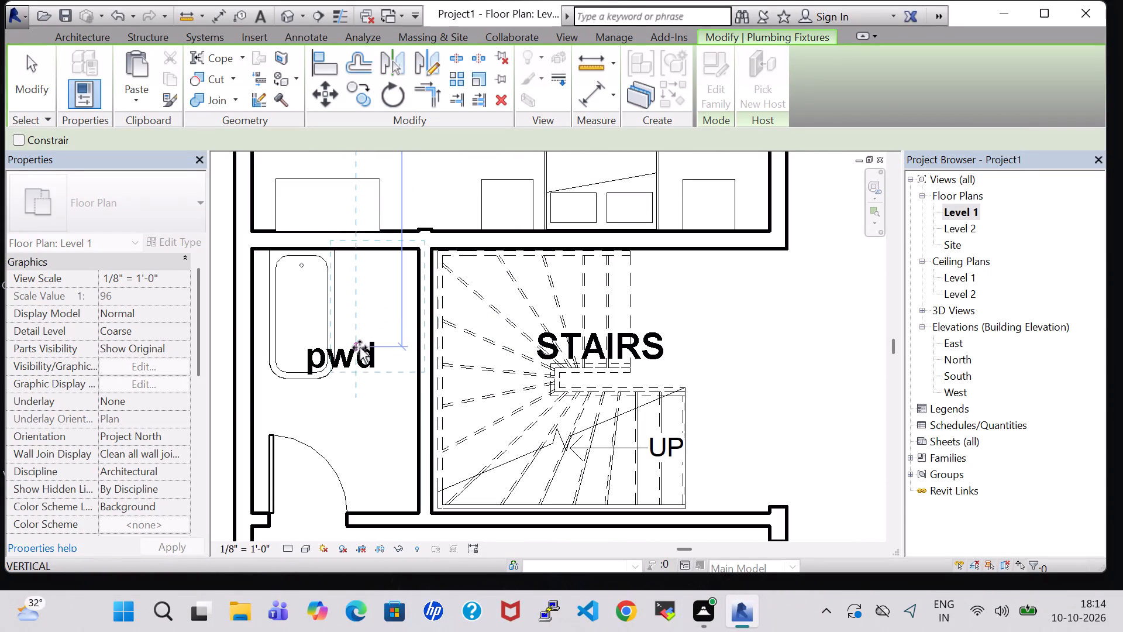
left_click(362, 353)
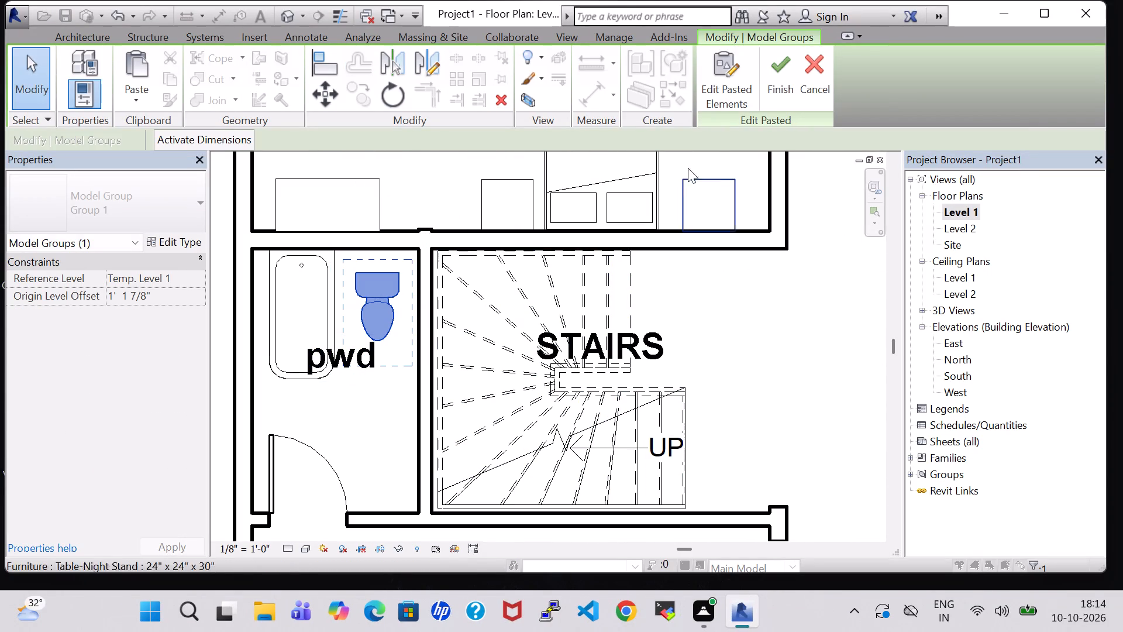
left_click(771, 78)
Nudge the powder room toilet up five steps so its tank sits against the wall shared with the bedroom.
left_click(381, 279)
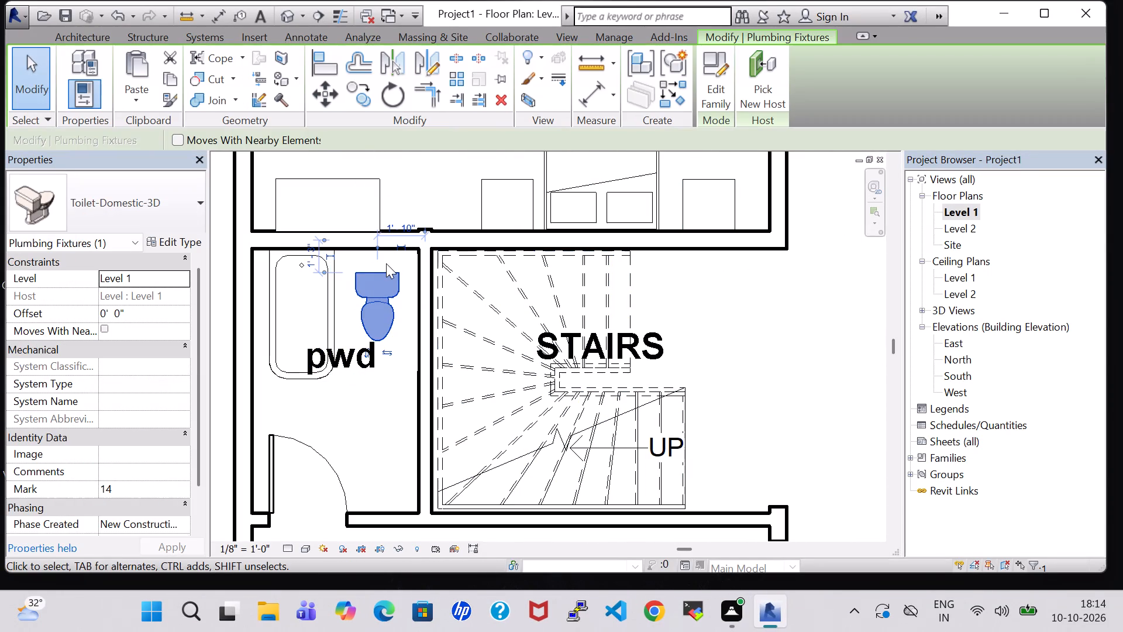
key("Up")
key("Up")
key("Up")
key("Up")
key("Up")
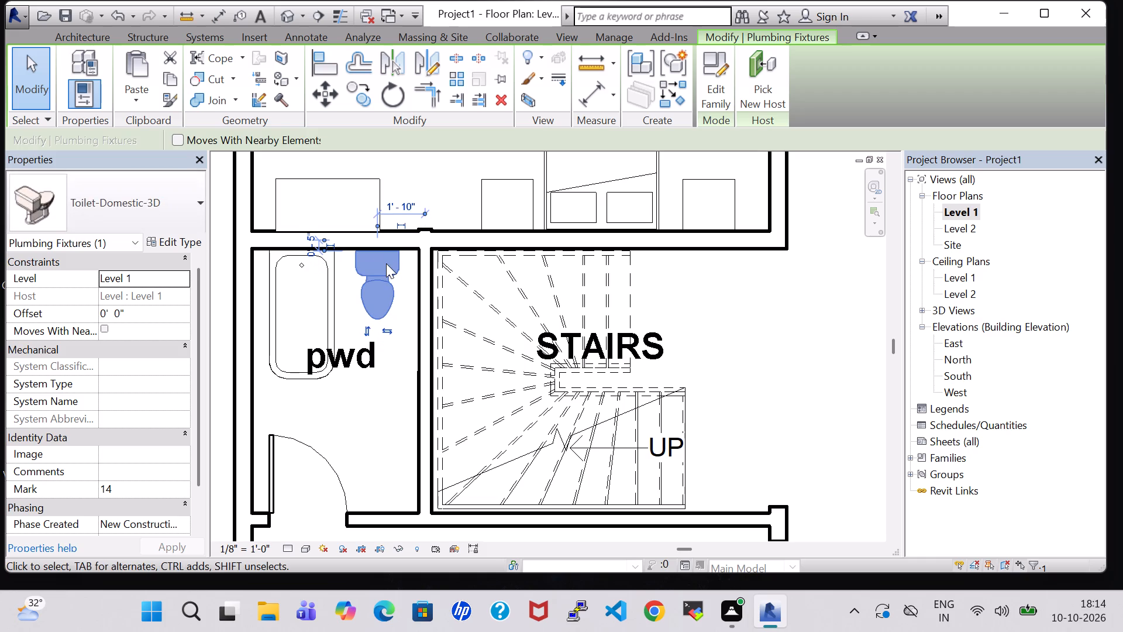
left_click(764, 344)
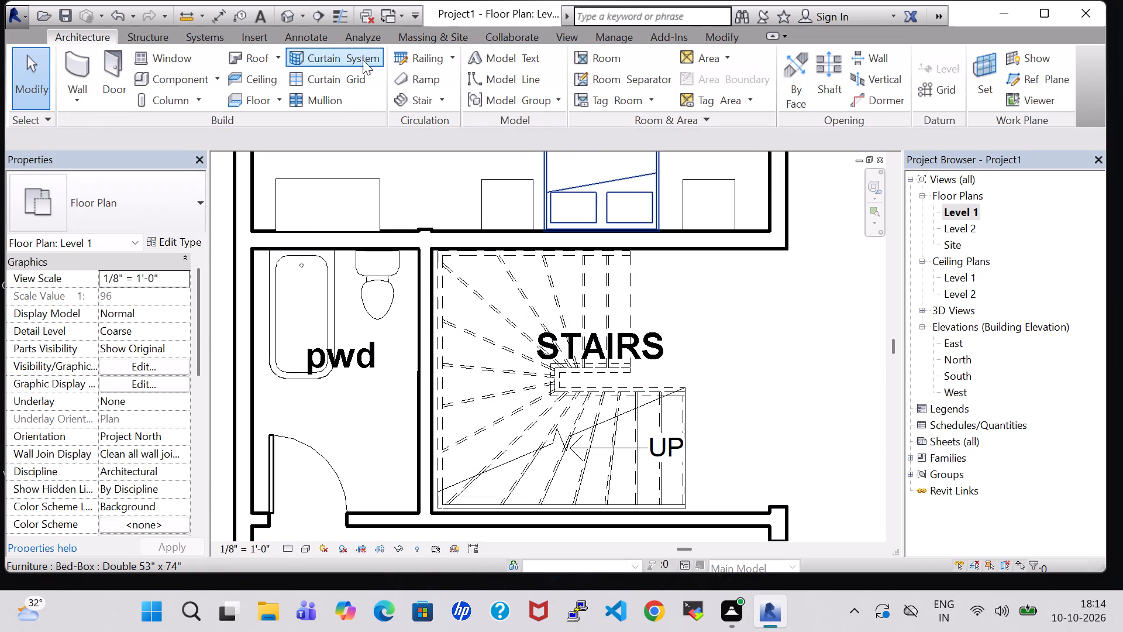
Inspect the whole furnished house in 3D from above and from the front, including the powder room, stairs, lounge and porch.
left_click(280, 18)
scroll(466, 250, "down", 3)
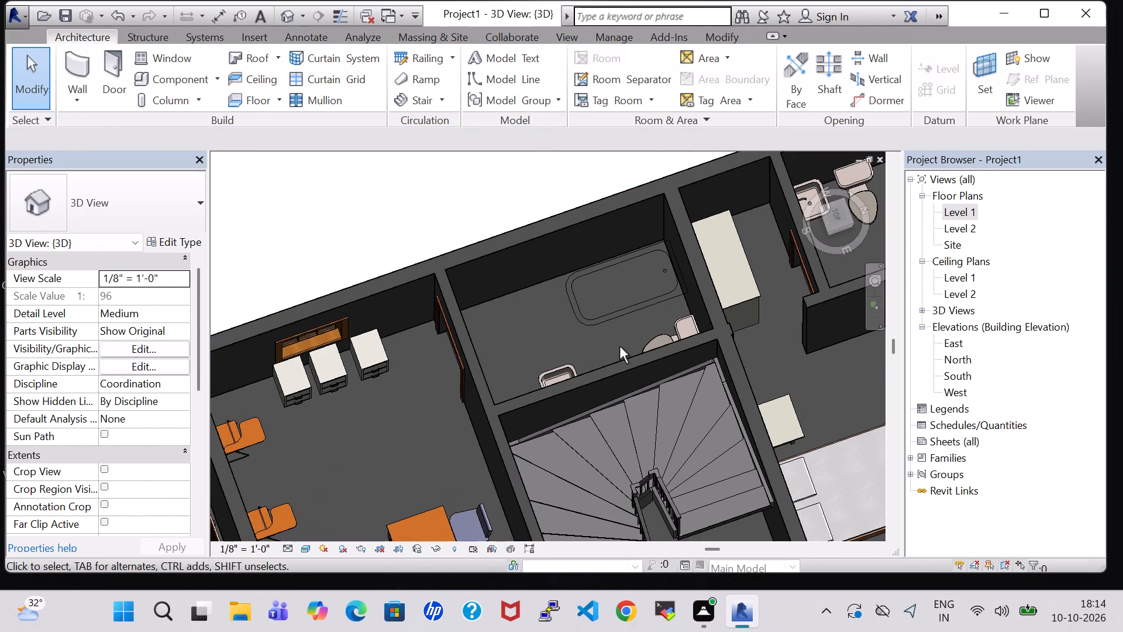
middle_click_drag(623, 330, 486, 339, "shift")
scroll(701, 347, "down", 7)
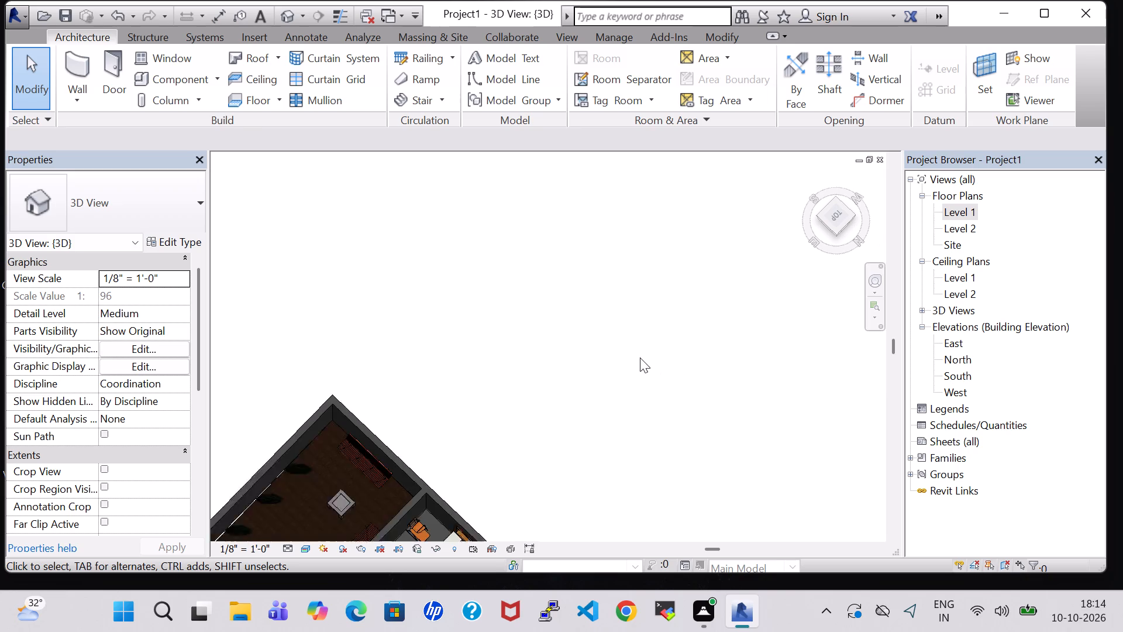
middle_click_drag(609, 358, 609, 207)
scroll(625, 306, "down", 2)
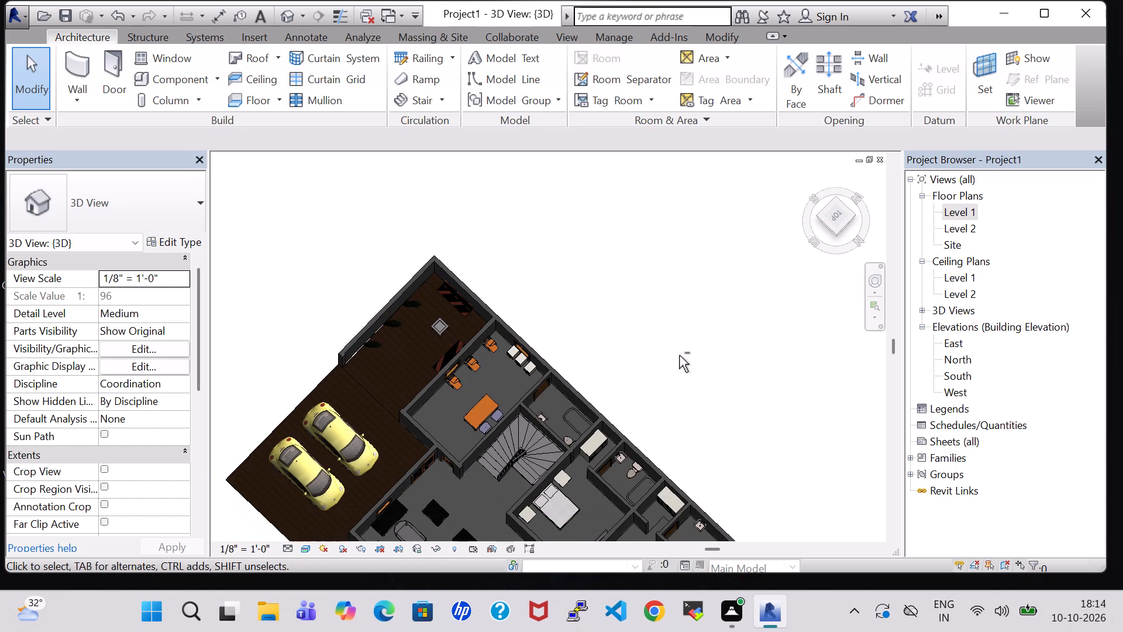
middle_click_drag(679, 356, 667, 218, "shift")
middle_click_drag(745, 452, 800, 335, "shift")
middle_click_drag(491, 350, 696, 377, "shift")
middle_click_drag(543, 300, 544, 301)
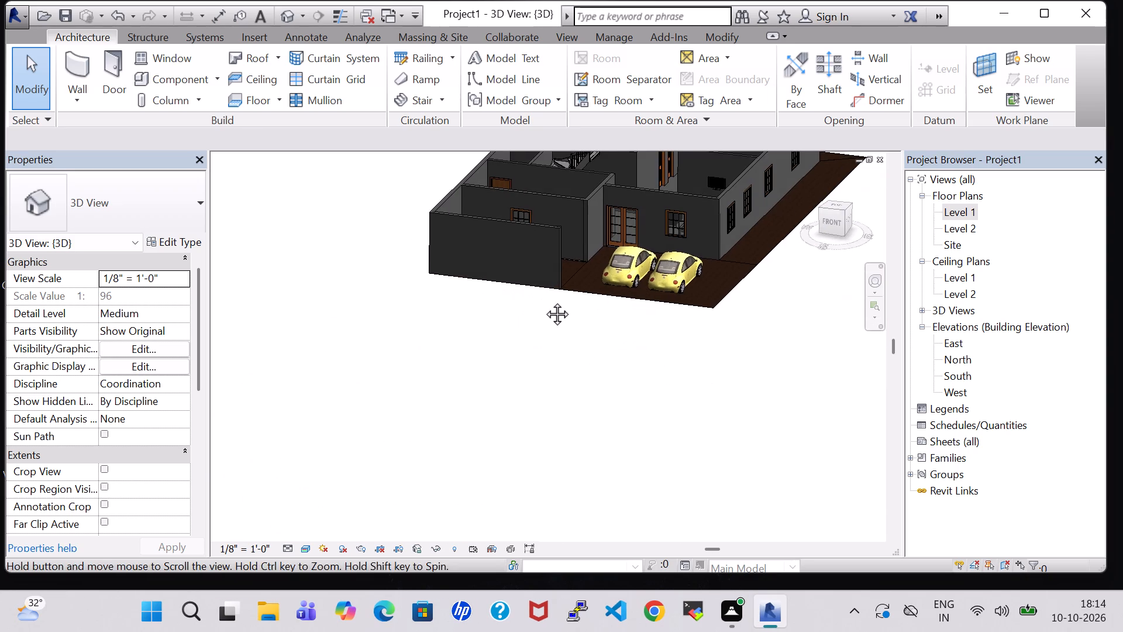
middle_click_drag(544, 301, 547, 379)
middle_click_drag(541, 336, 495, 502)
middle_click_drag(788, 442, 840, 397, "shift")
scroll(678, 214, "up", 1, "shift")
middle_click_drag(679, 214, 670, 340, "shift")
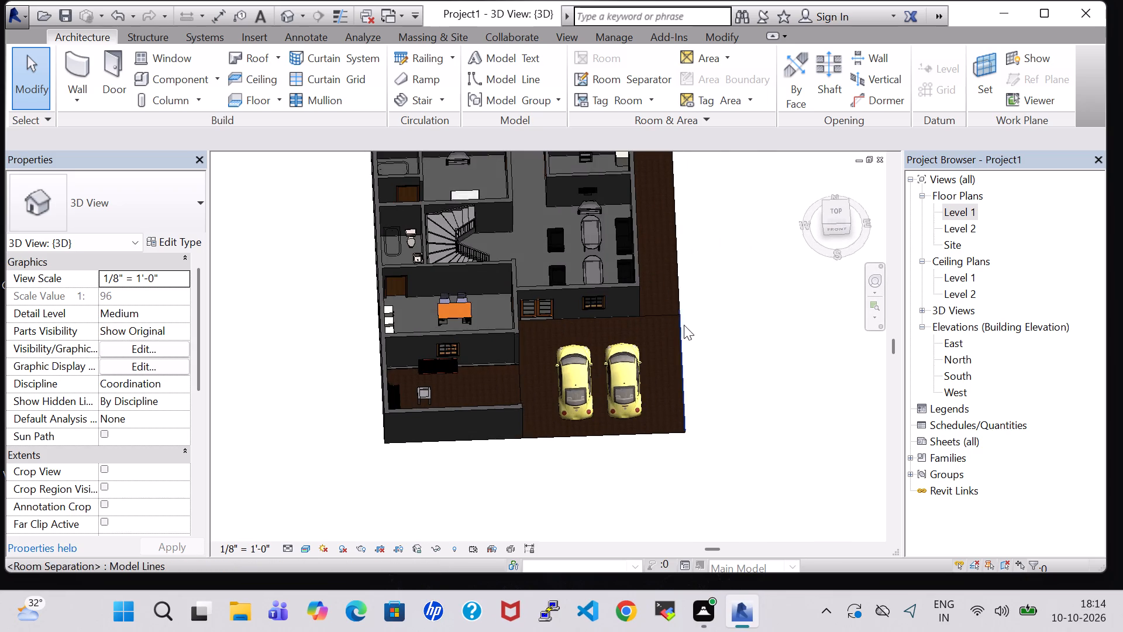
scroll(687, 312, "up", 1)
middle_click_drag(697, 269, 691, 327)
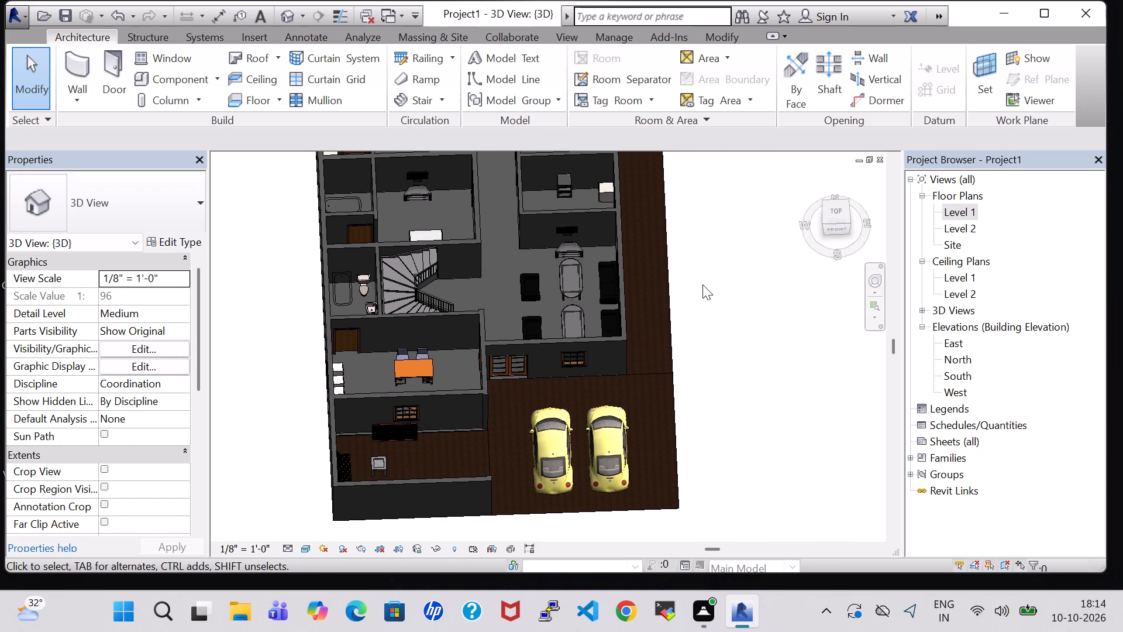
scroll(702, 284, "up", 3)
middle_click_drag(702, 284, 735, 277)
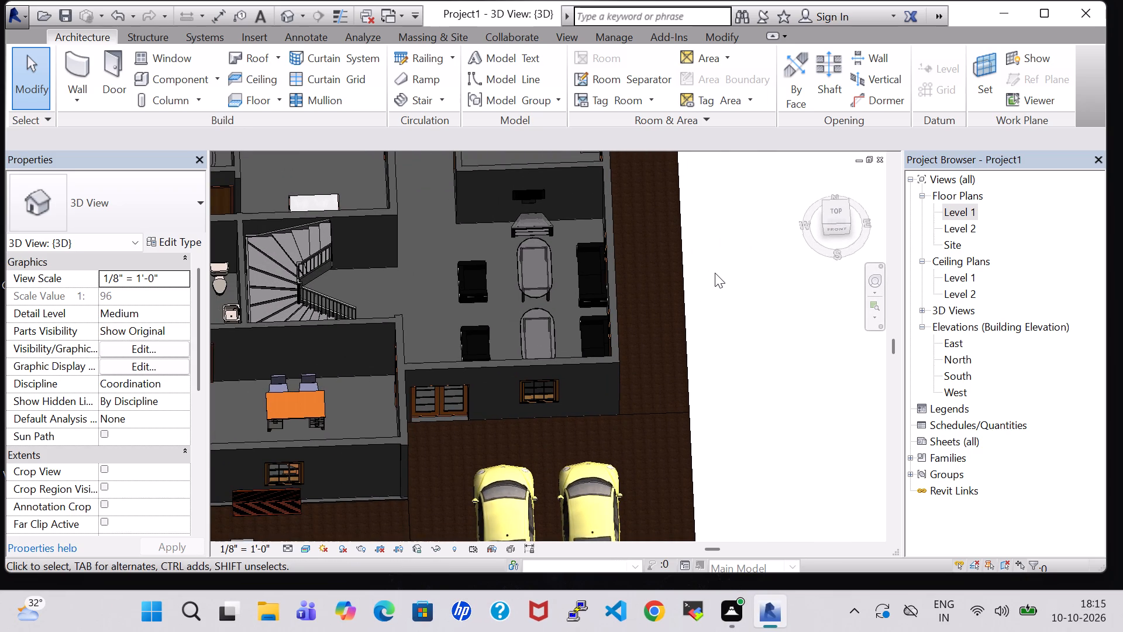
middle_click_drag(715, 273, 759, 313)
middle_click_drag(759, 313, 775, 245)
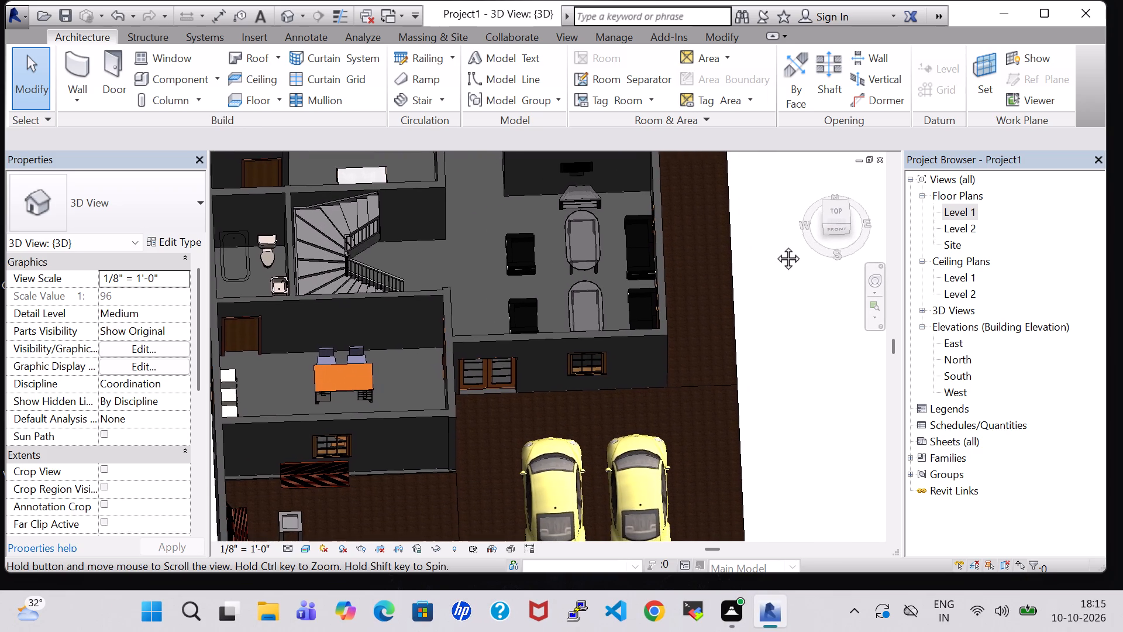
middle_click_drag(775, 245, 783, 245)
middle_click_drag(783, 245, 784, 320, "shift")
middle_click_drag(787, 263, 790, 324, "shift")
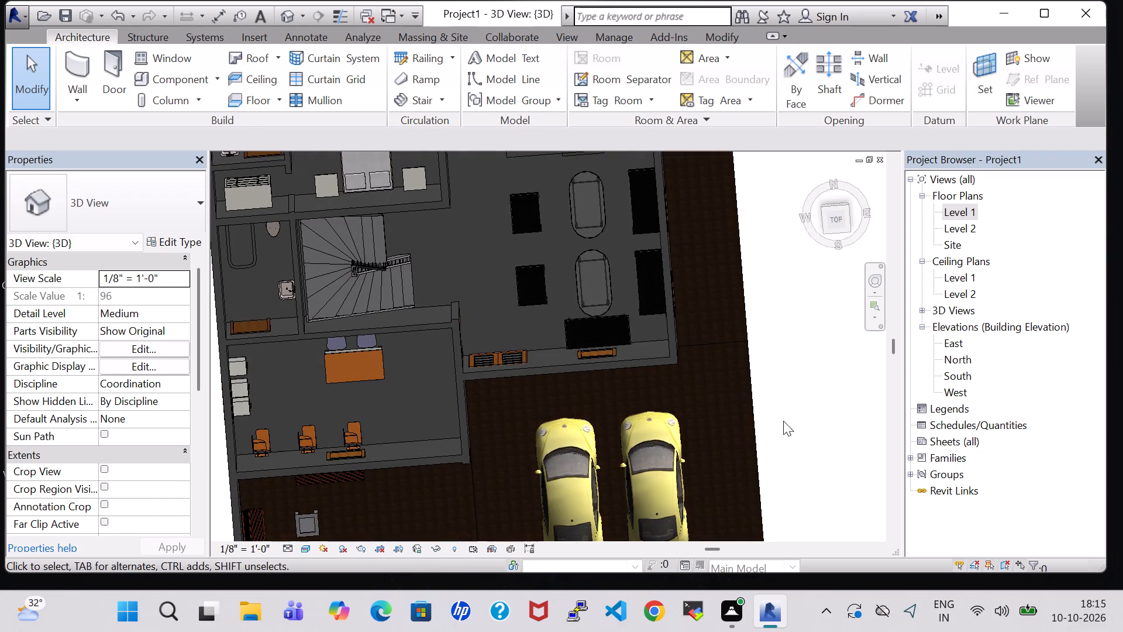
middle_click_drag(783, 421, 771, 300, "shift")
middle_click_drag(807, 408, 795, 311, "shift")
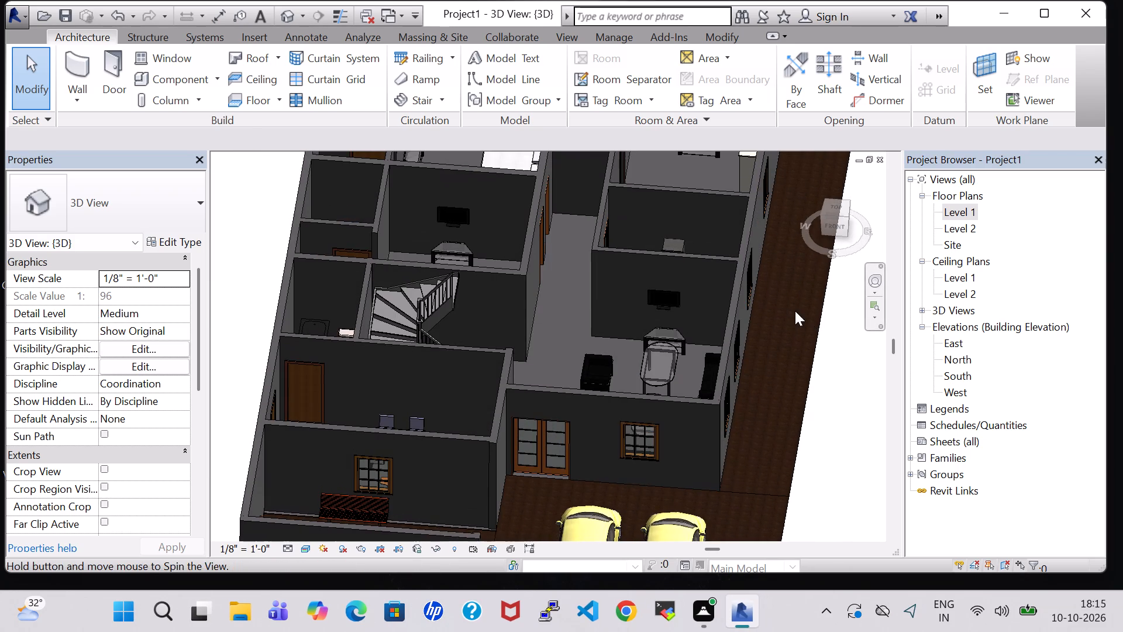
middle_click_drag(831, 377, 859, 472)
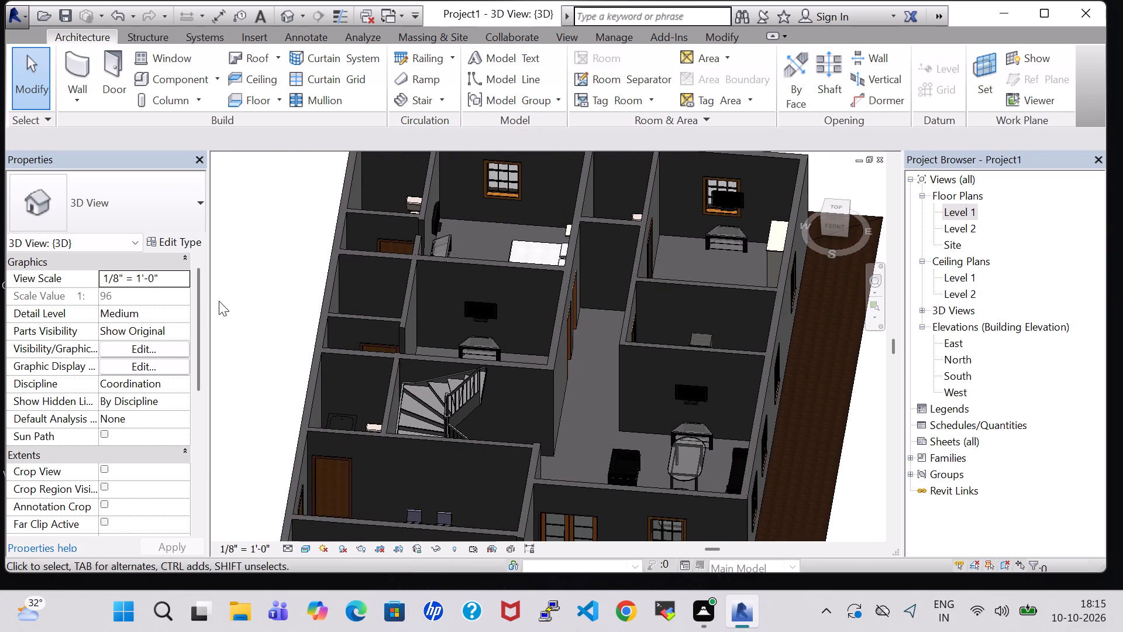
In the Level 1 floor plan, start placing a window and load the Transom with Trim family from the Windows library folder.
double_click(958, 217)
scroll(776, 334, "down", 2)
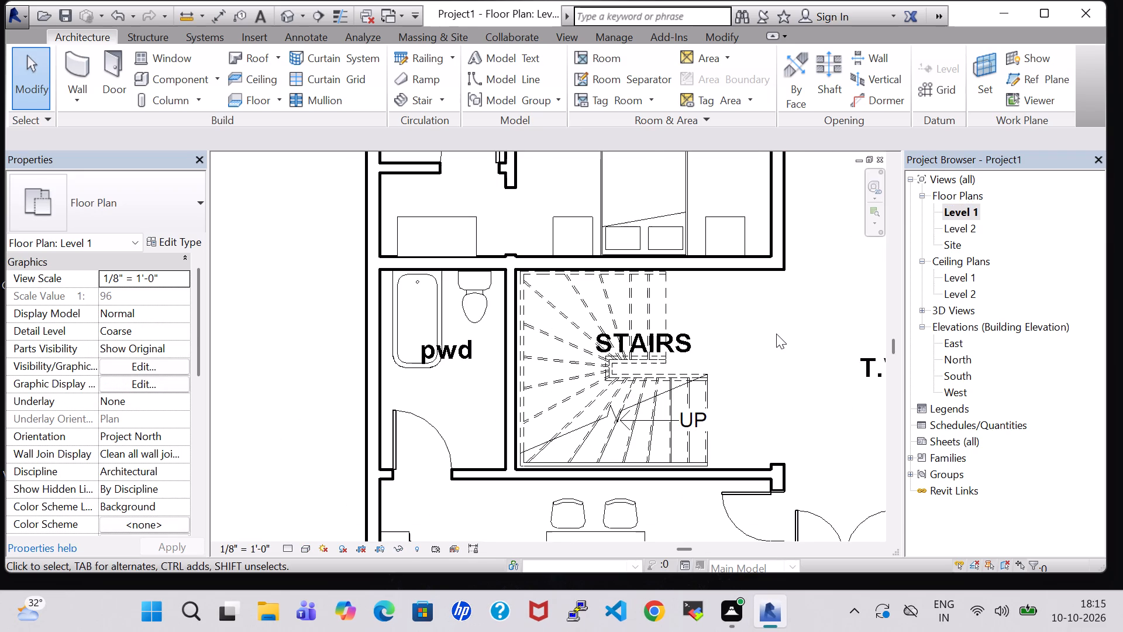
left_click(176, 61)
left_click(729, 66)
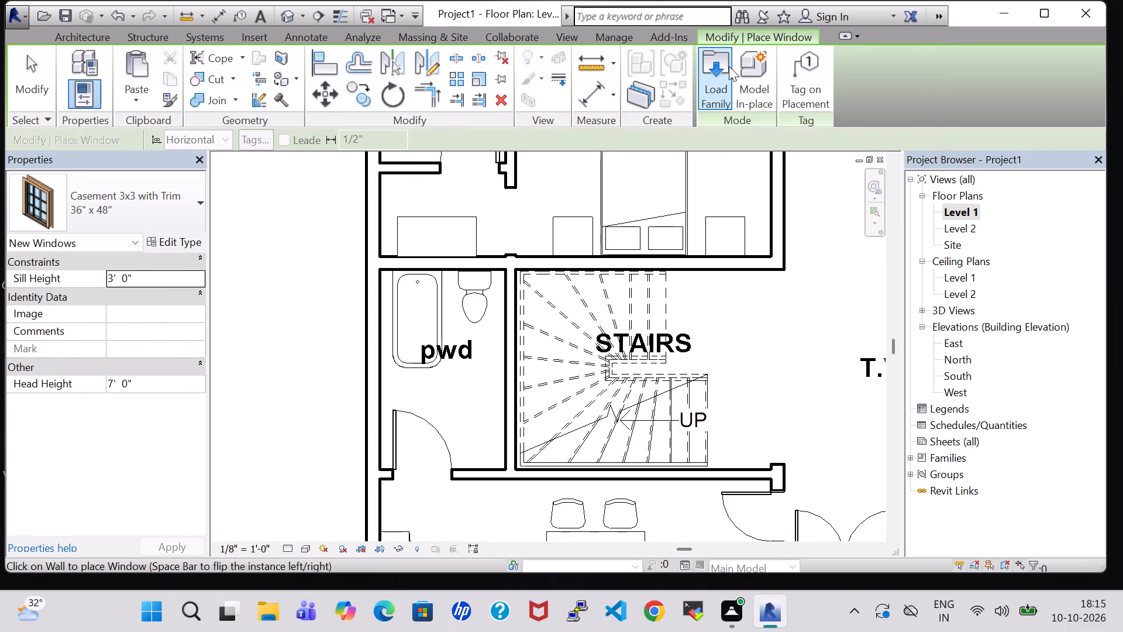
scroll(701, 305, "down", 2)
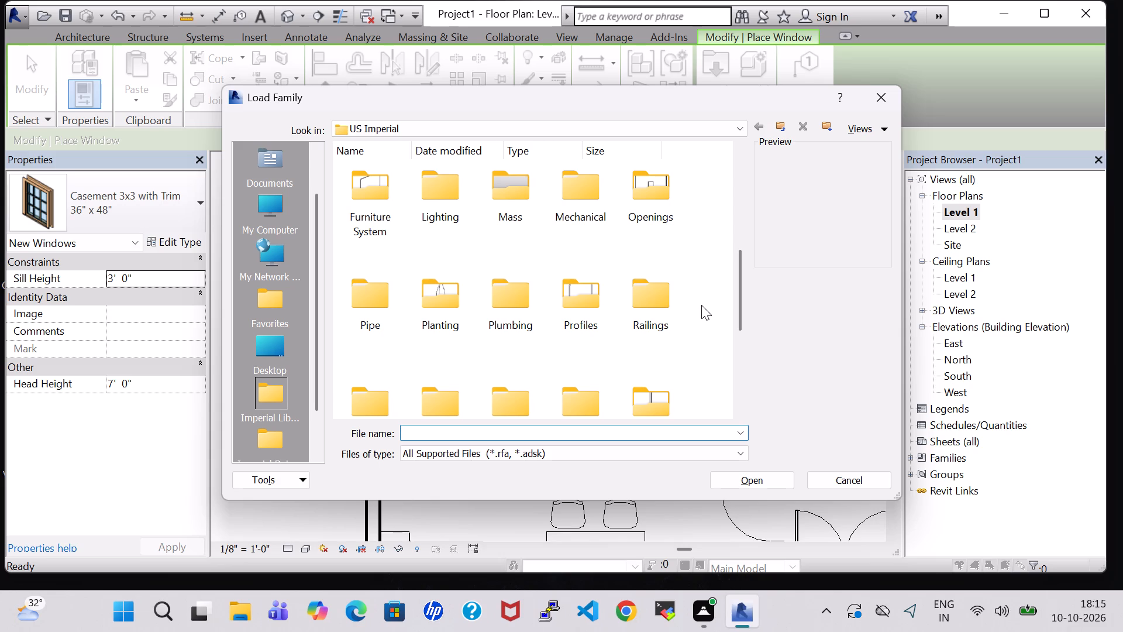
scroll(701, 301, "down", 1)
scroll(633, 214, "up", 1)
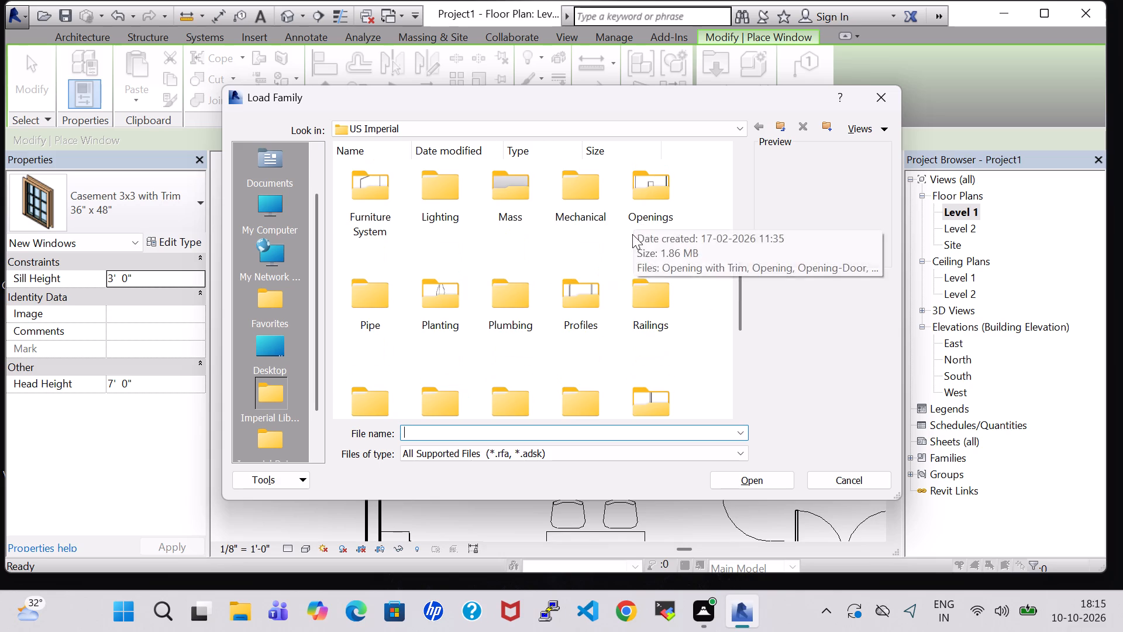
scroll(650, 291, "down", 1)
scroll(743, 355, "down", 1)
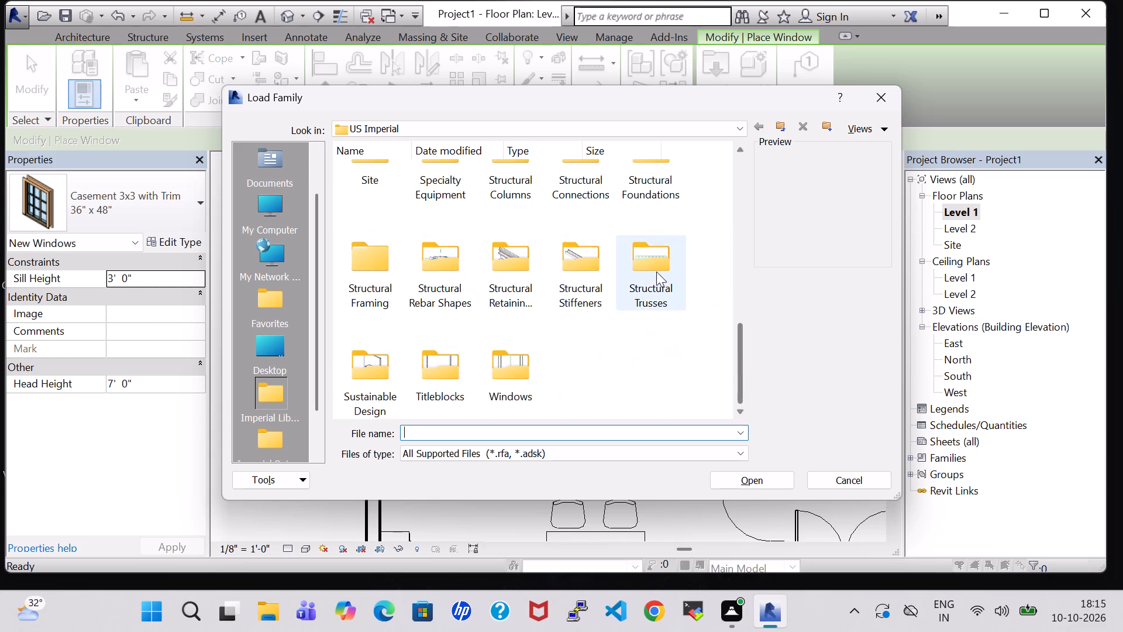
scroll(653, 270, "up", 1)
scroll(538, 256, "down", 1)
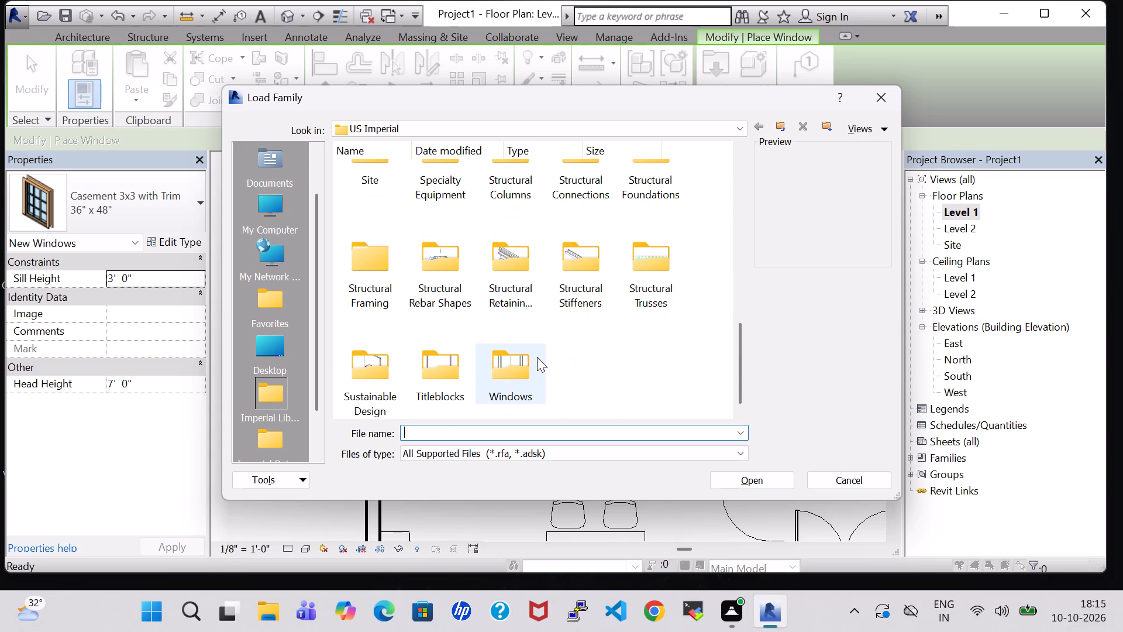
scroll(537, 364, "up", 1)
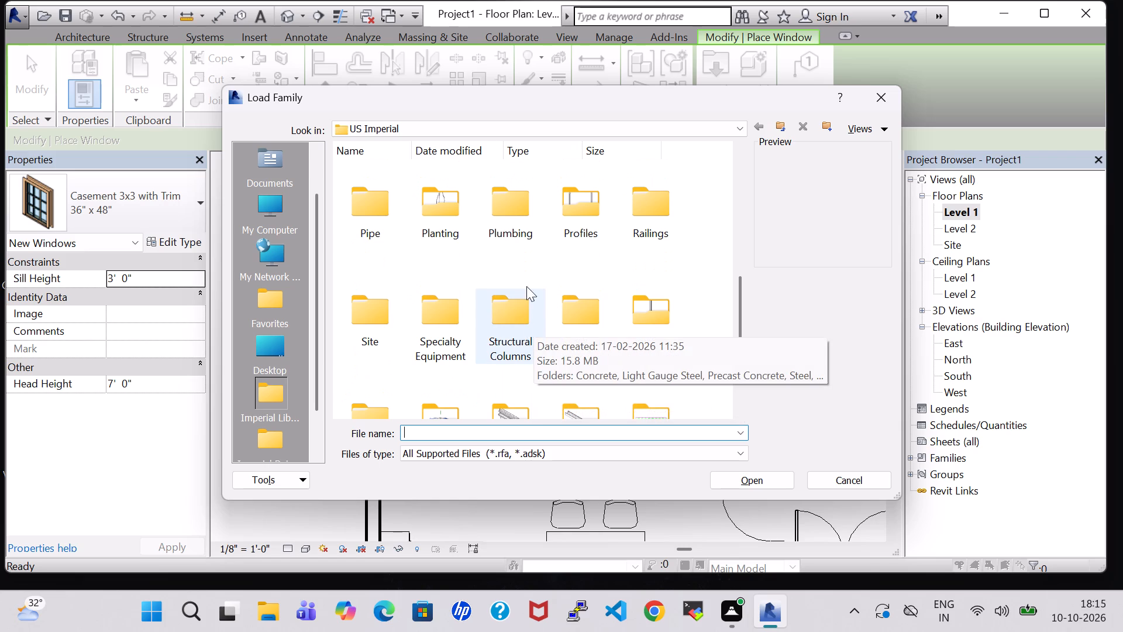
scroll(526, 316, "down", 1)
double_click(526, 362)
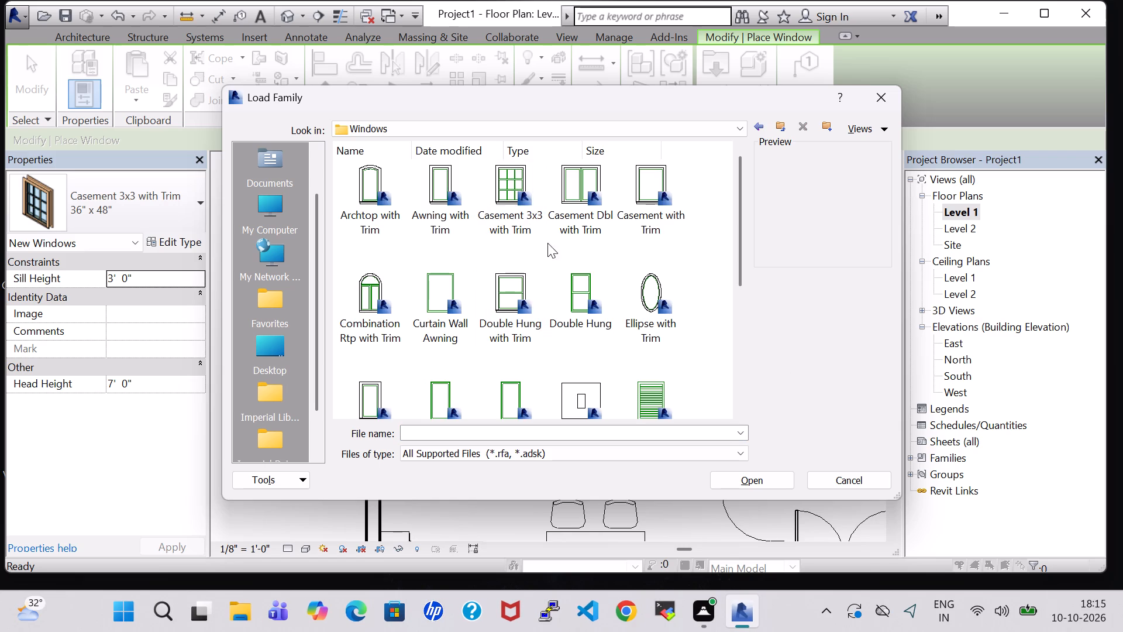
scroll(631, 288, "down", 3)
left_click(592, 266)
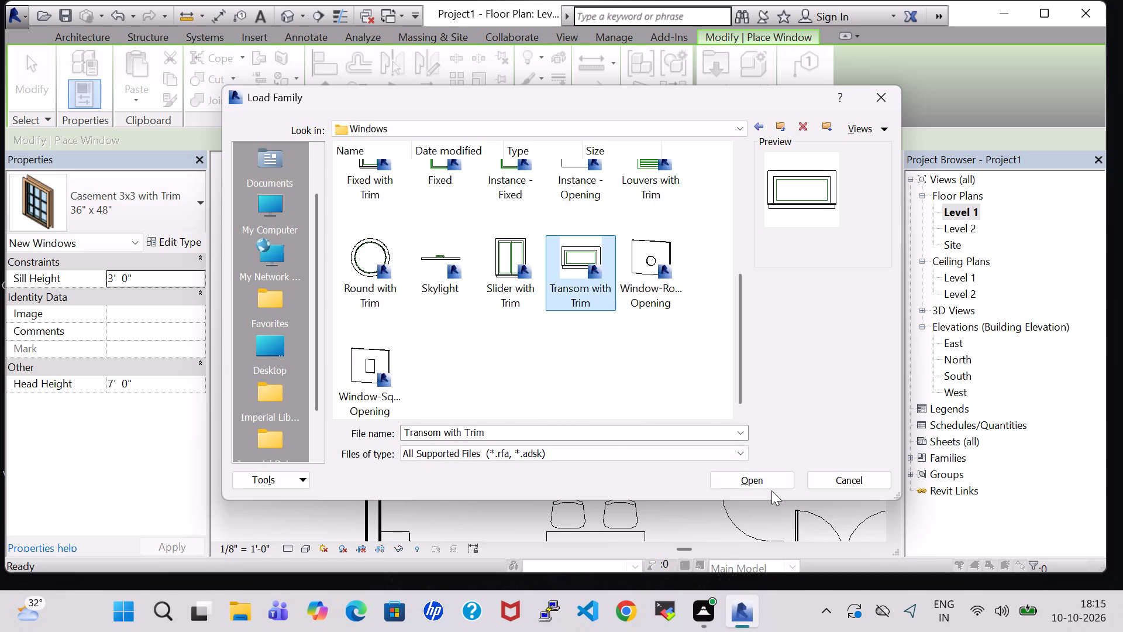
left_click(765, 473)
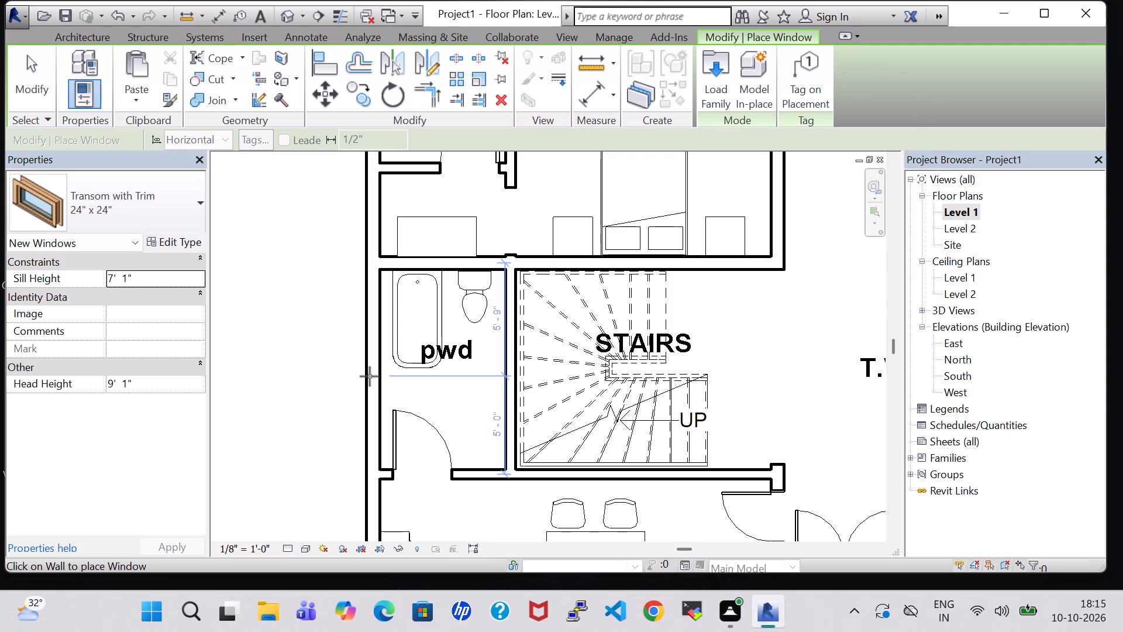
Place 24" x 24" transom windows in the west exterior wall, one each for the powder room, the bath beside the Dresser and the northwest bath.
left_click(371, 373)
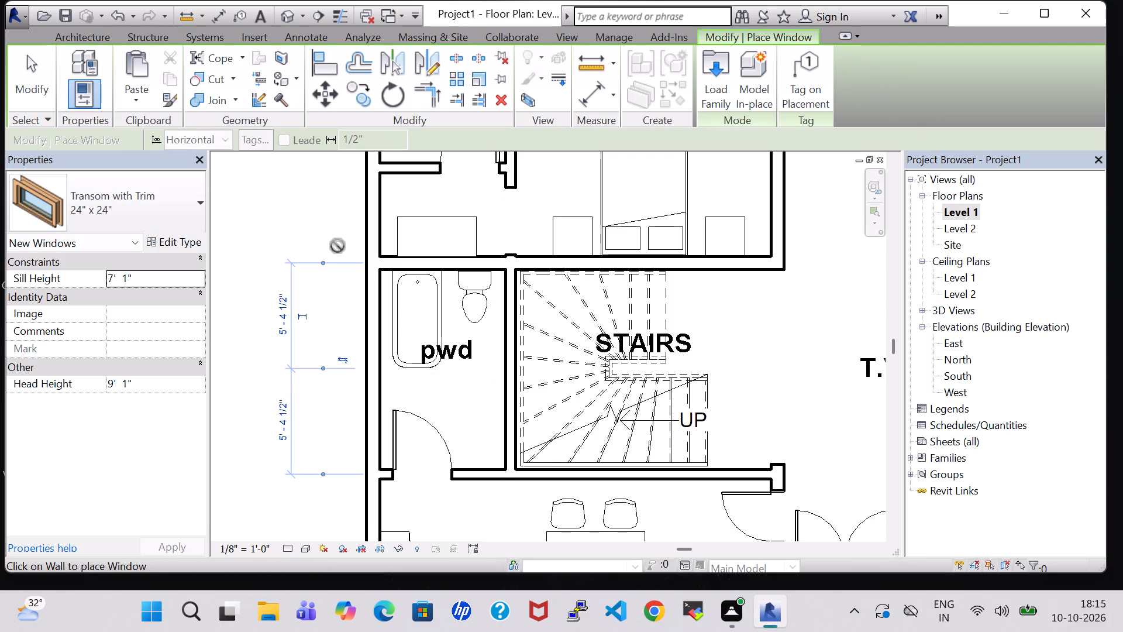
scroll(336, 234, "down", 3)
middle_click_drag(654, 350, 640, 274)
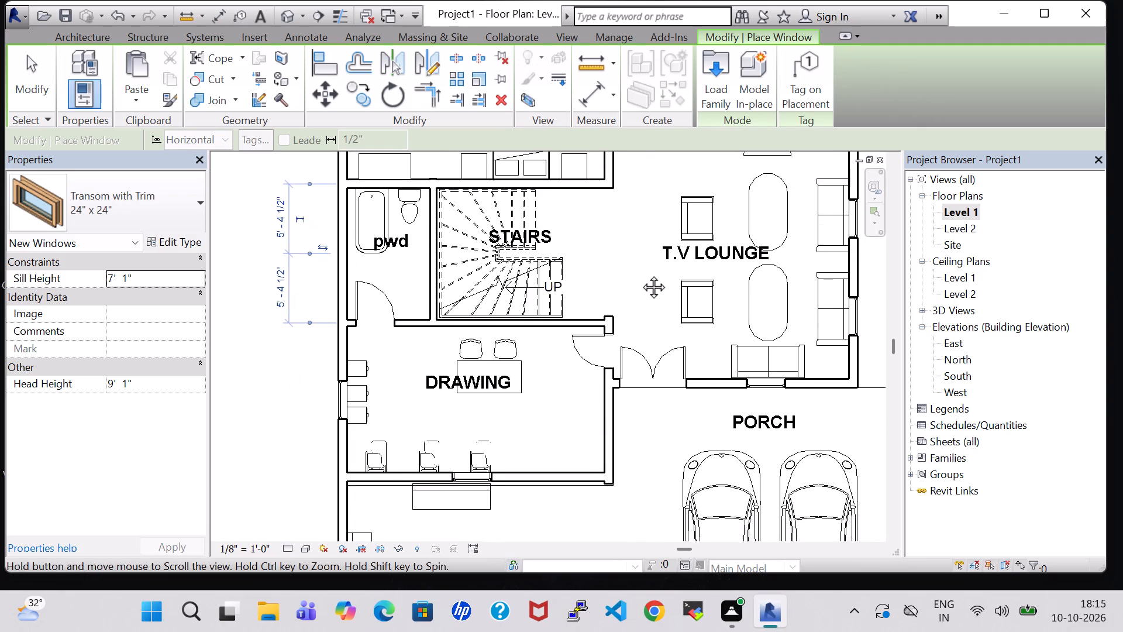
middle_click_drag(640, 274, 683, 256)
scroll(682, 245, "down", 2)
middle_click_drag(680, 242, 659, 431)
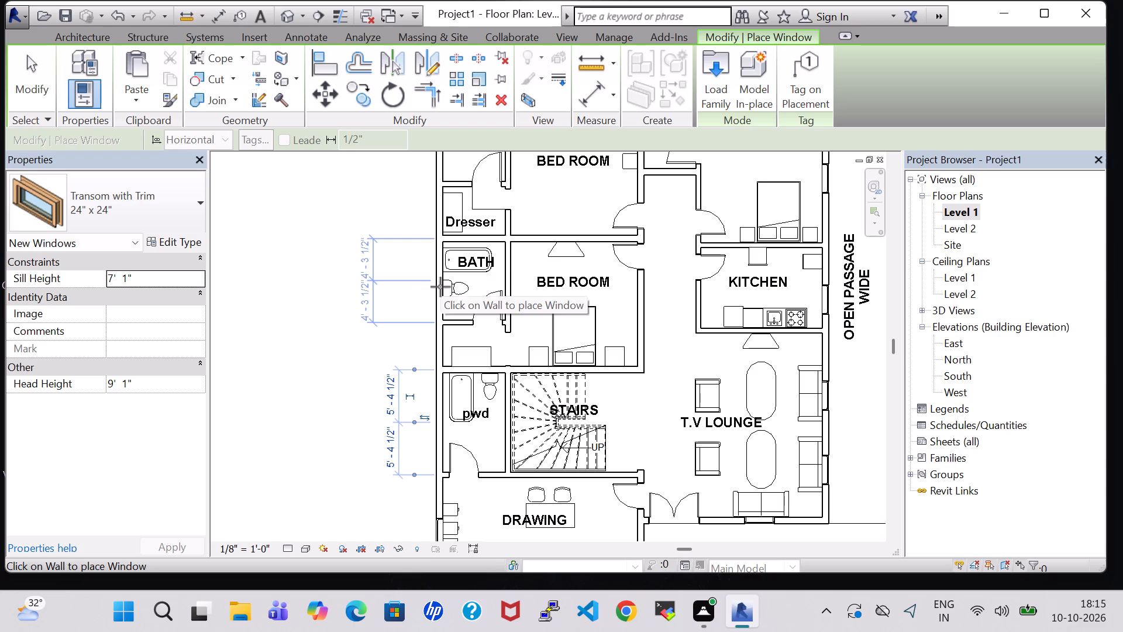
left_click(438, 288)
middle_click_drag(368, 215, 377, 243)
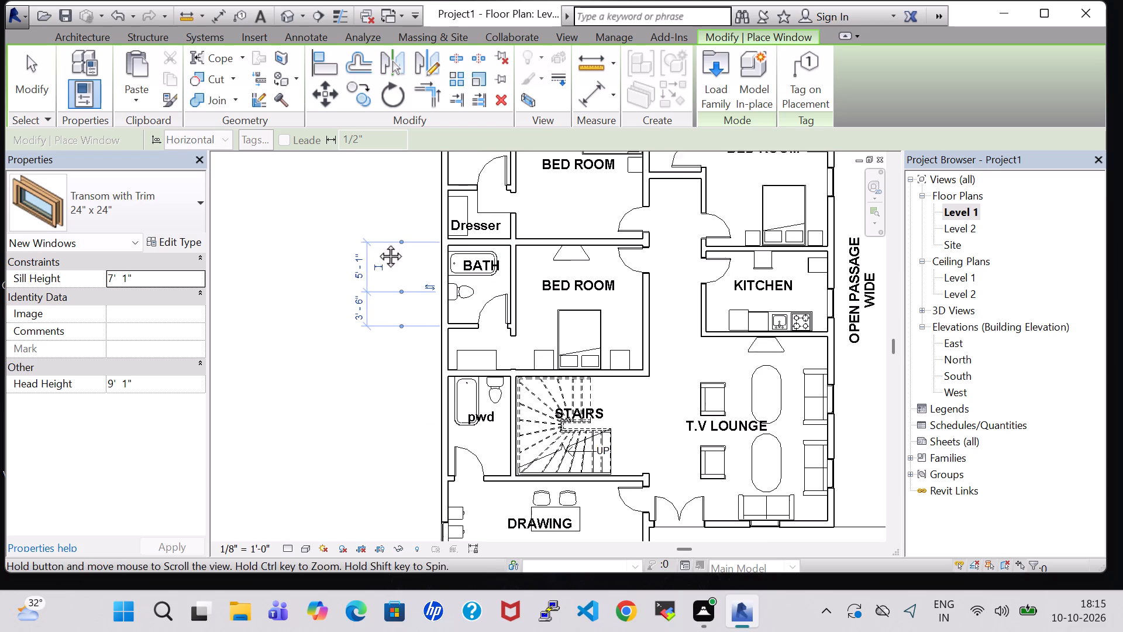
middle_click_drag(377, 243, 337, 398)
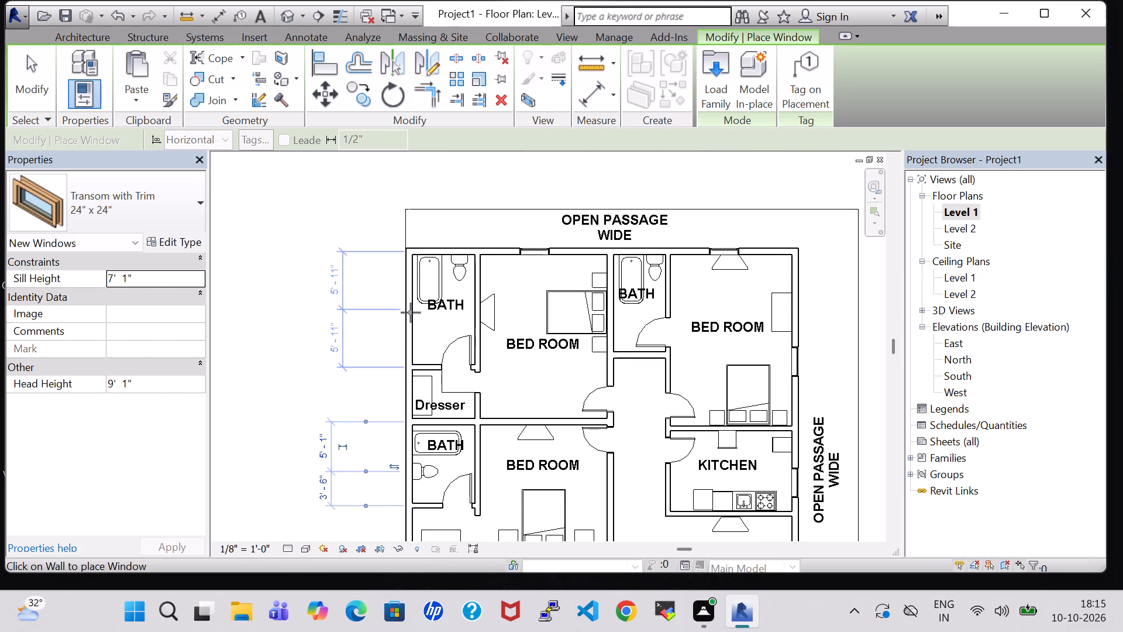
left_click(410, 312)
Place a 24" x 24" transom window in the north exterior wall of the bath between the two upper bedrooms.
middle_click_drag(540, 390, 565, 311)
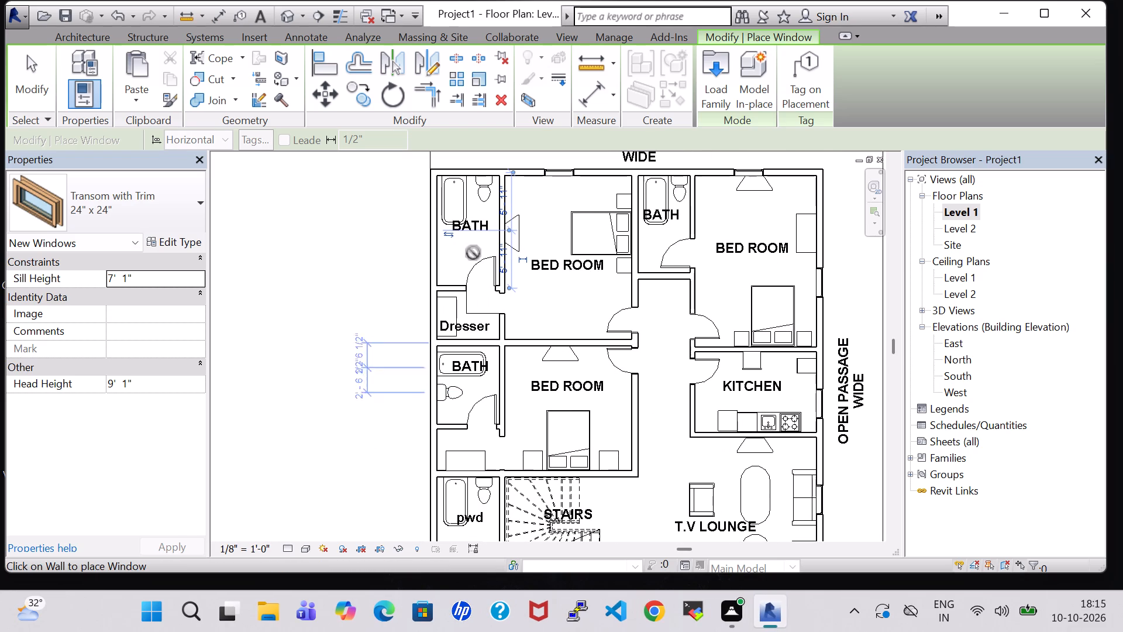
scroll(667, 187, "up", 3)
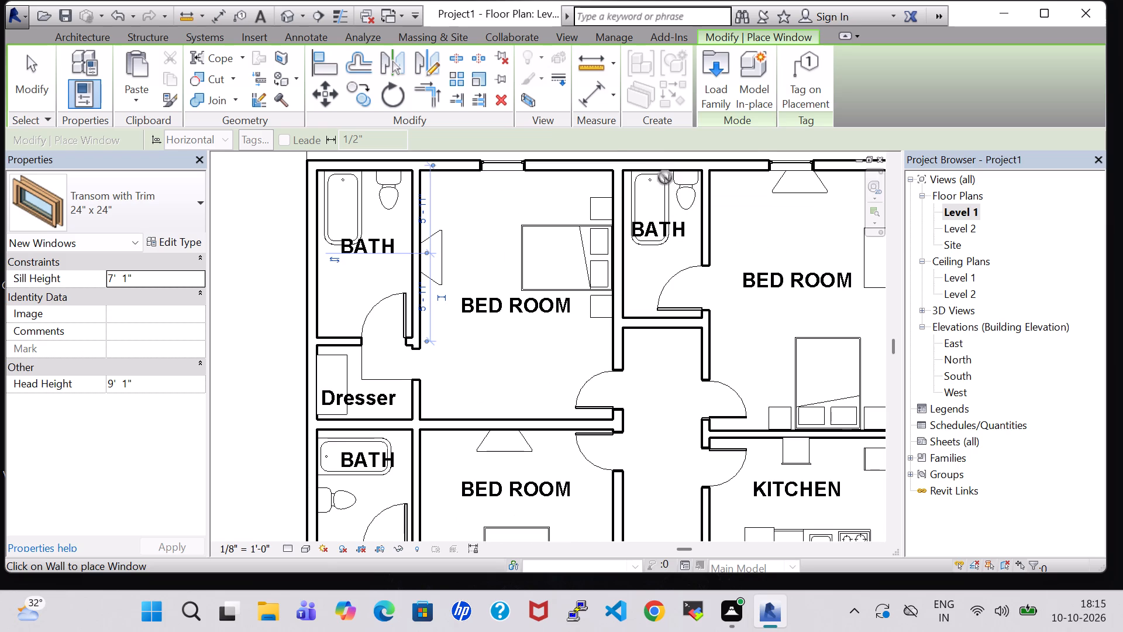
left_click(656, 166)
scroll(735, 323, "down", 2)
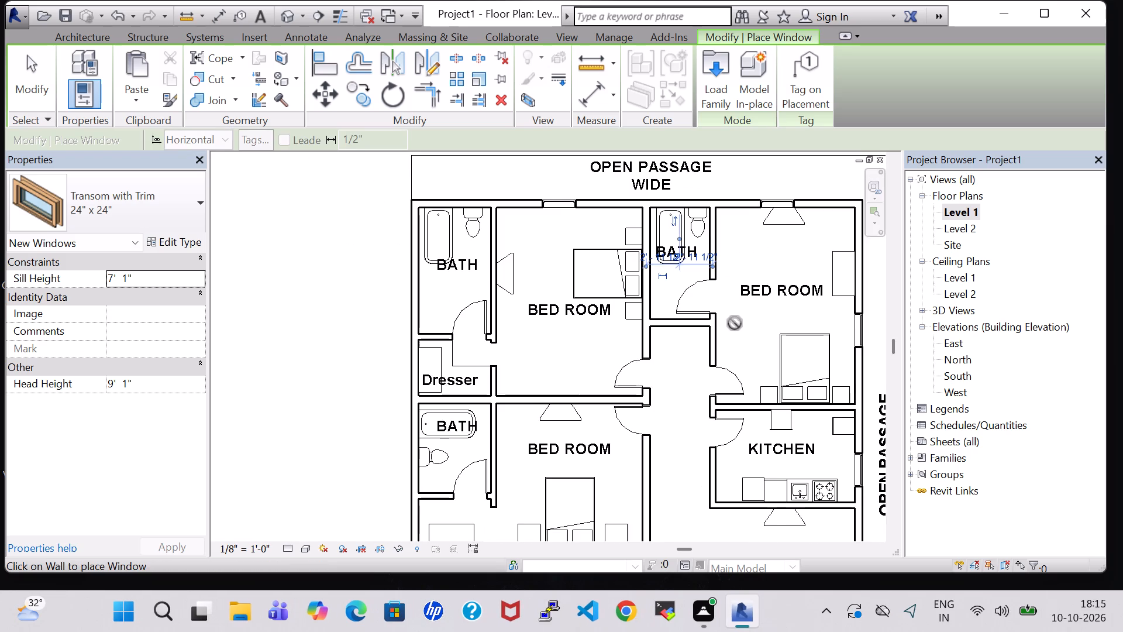
middle_click_drag(735, 323, 648, 297)
scroll(648, 297, "down", 3)
middle_click_drag(805, 318, 826, 246)
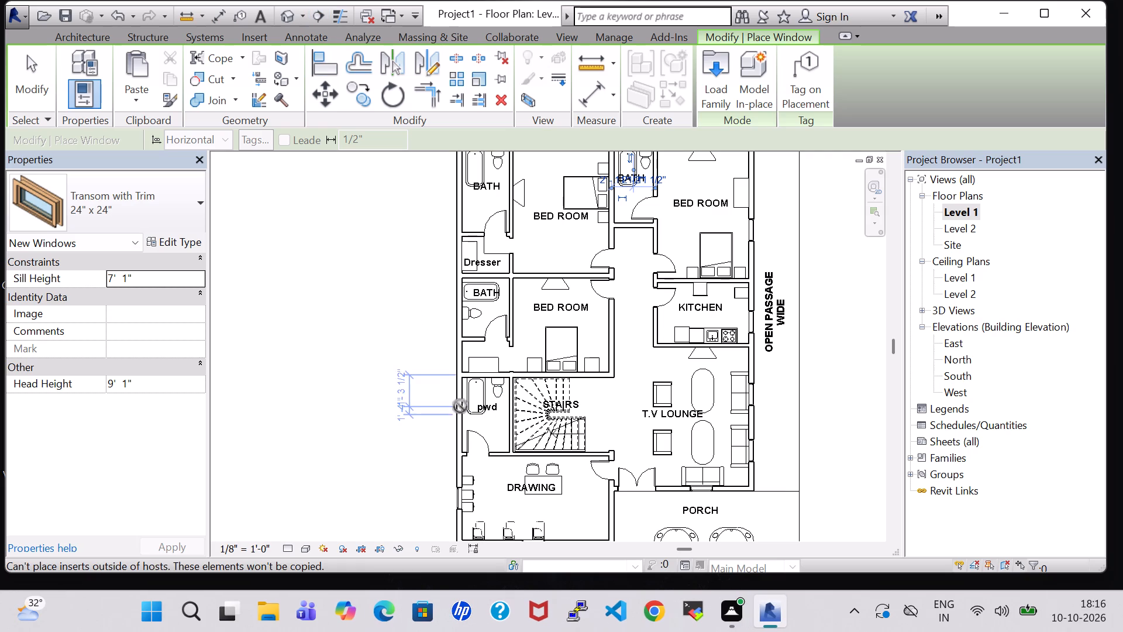
Open the 3D view and examine the new transom windows in the west wall, the baths and the furnished rooms from outside and above.
left_click(288, 18)
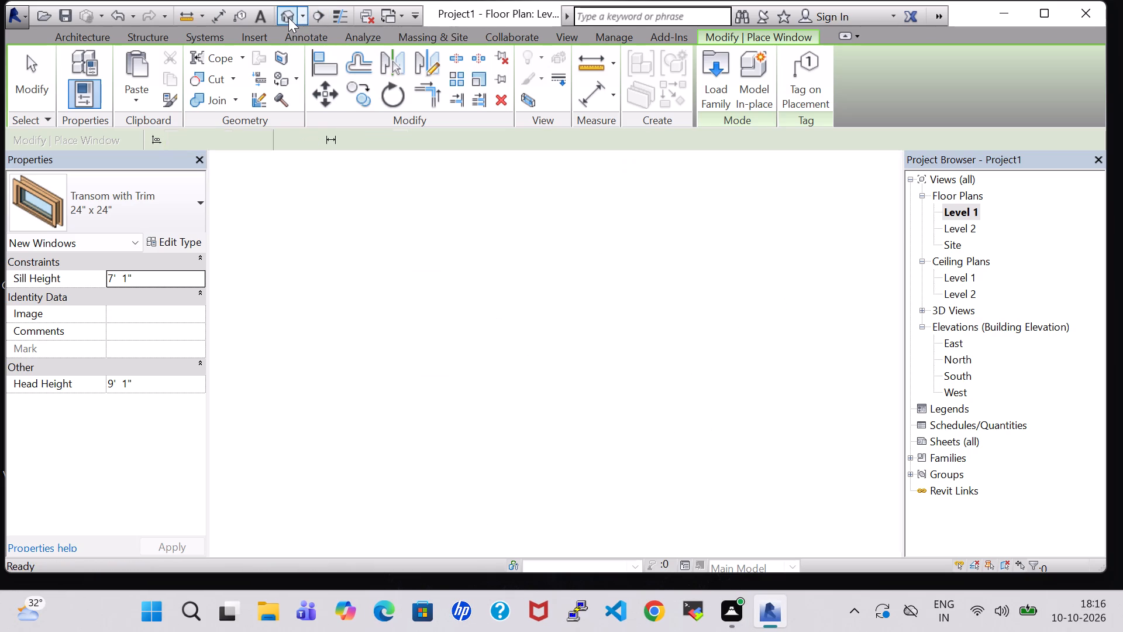
key("Escape")
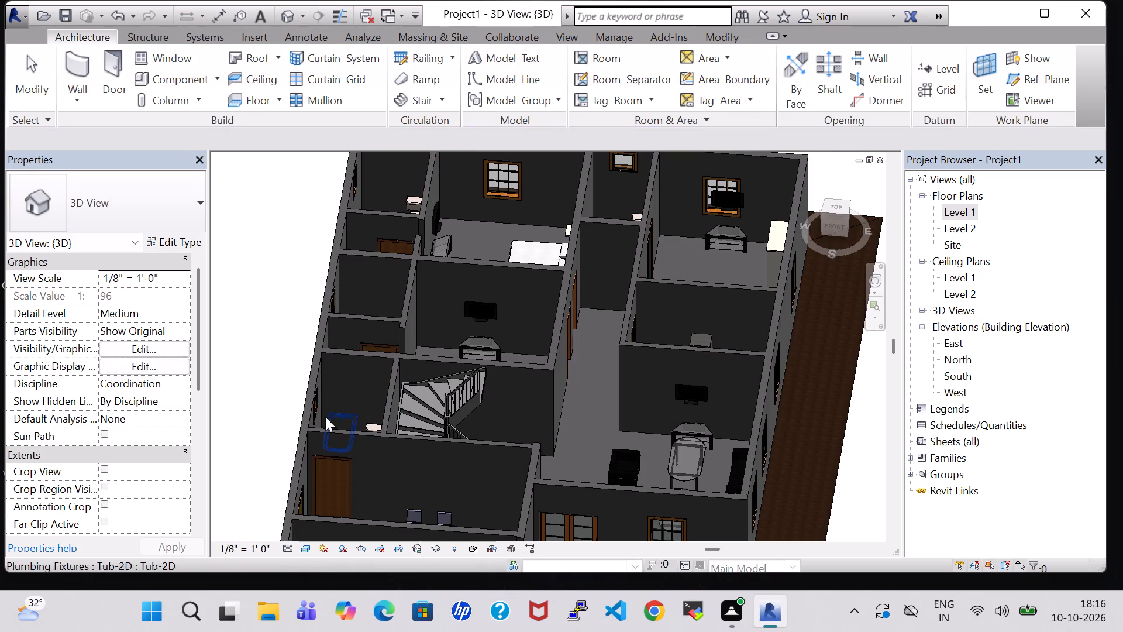
middle_click_drag(845, 507, 855, 502, "shift")
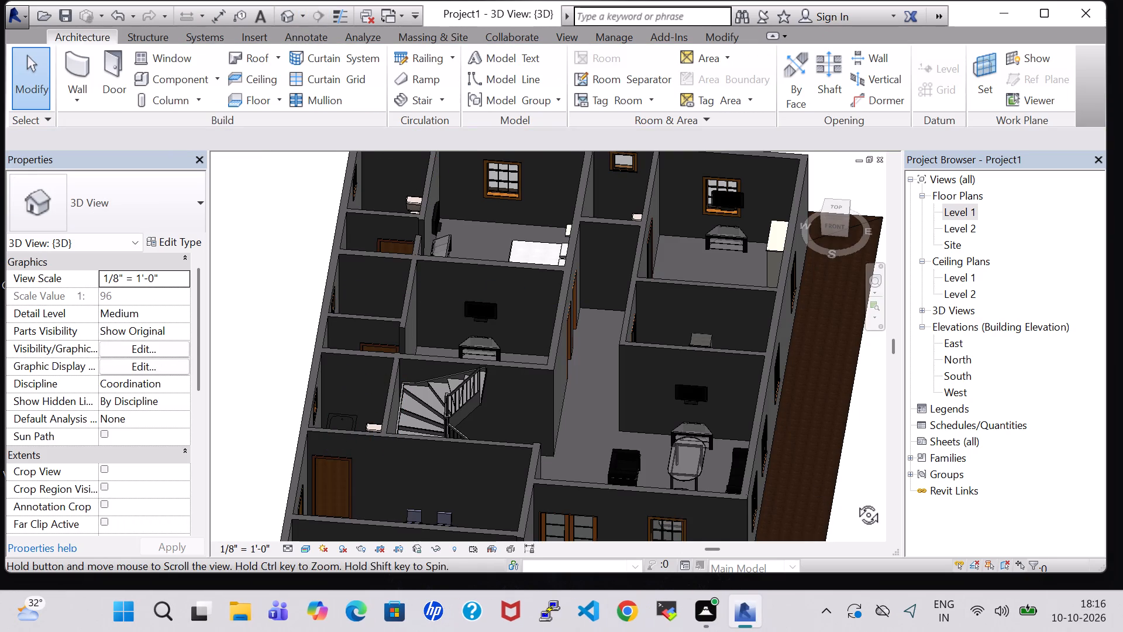
middle_click_drag(855, 502, 902, 461, "shift")
middle_click_drag(786, 487, 870, 291)
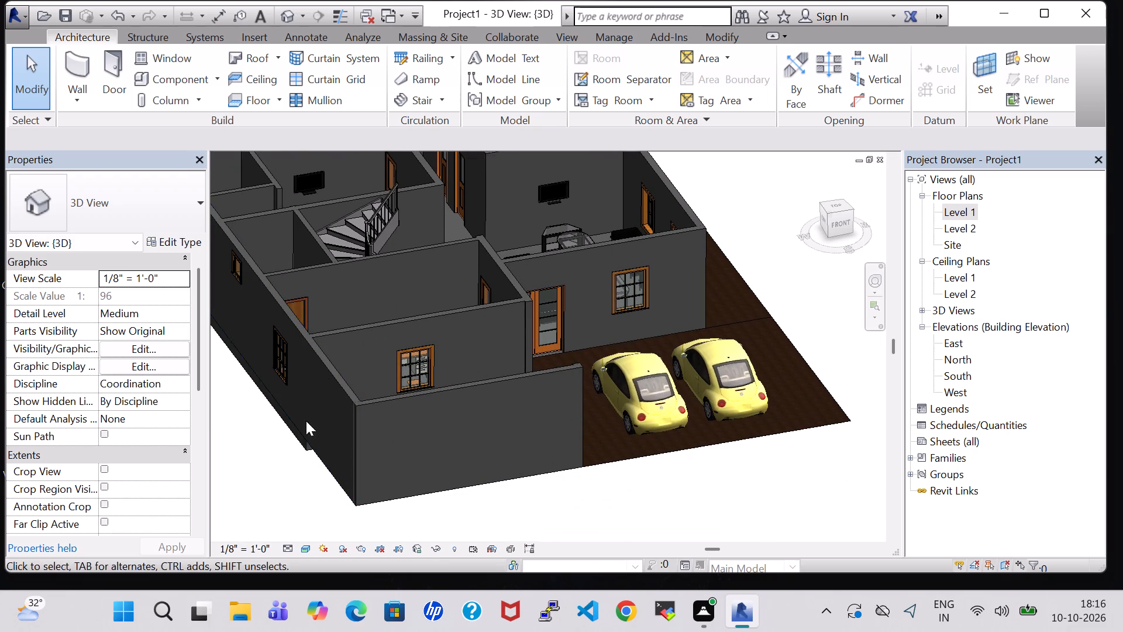
middle_click_drag(271, 490, 367, 489, "shift")
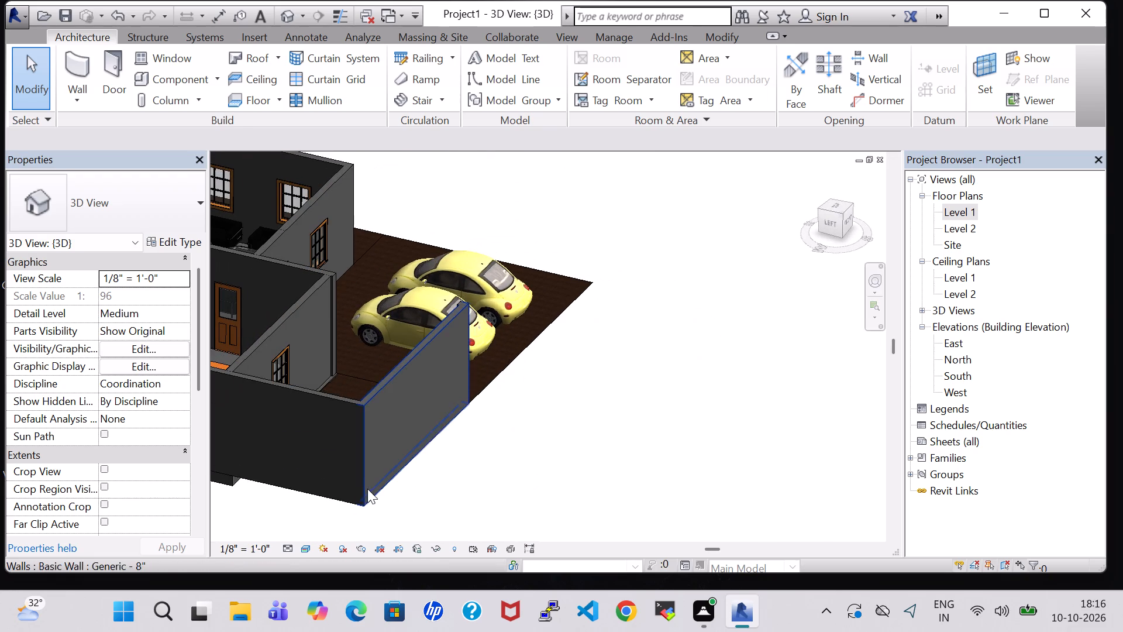
middle_click_drag(302, 499, 667, 497)
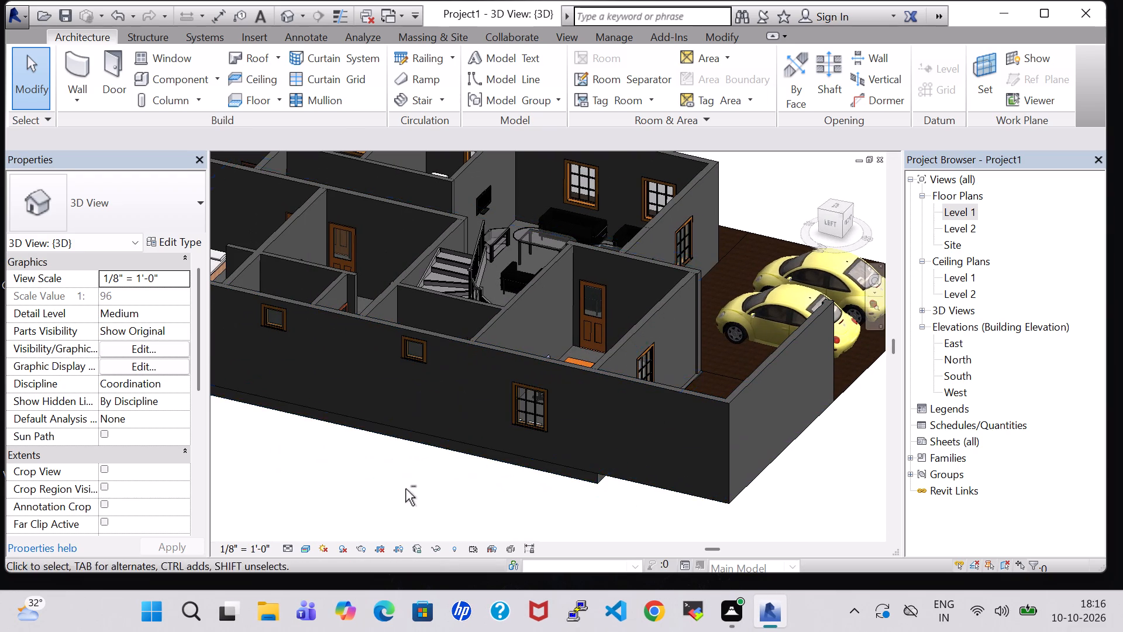
middle_click_drag(403, 490, 514, 500, "shift")
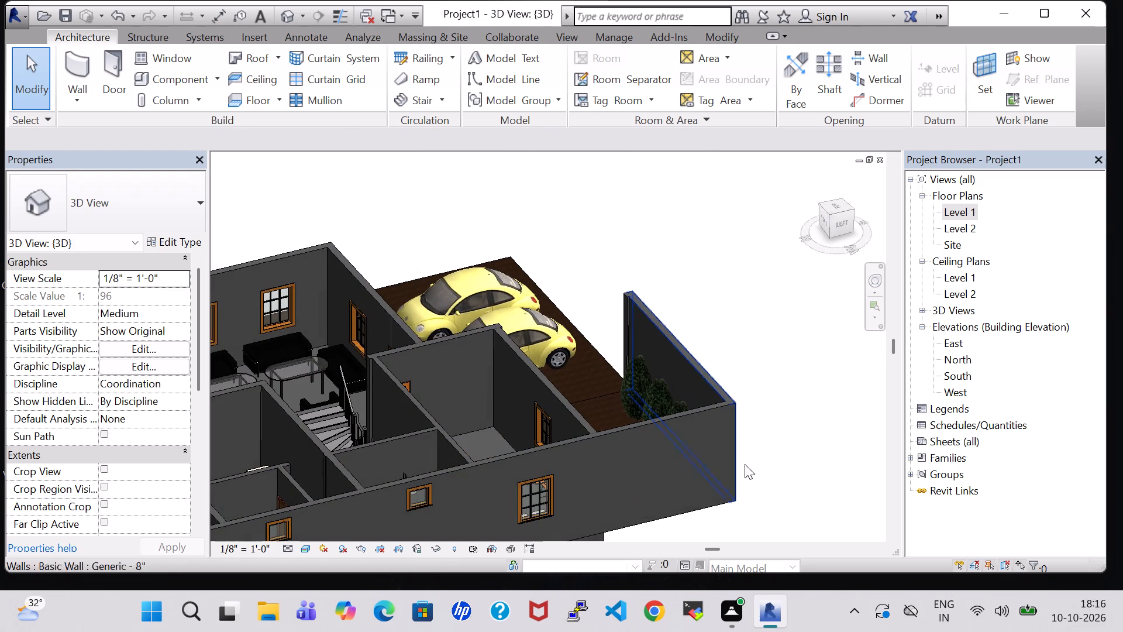
middle_click_drag(691, 260, 652, 328, "shift")
scroll(676, 297, "down", 1, "shift")
middle_click_drag(508, 394, 687, 339)
middle_click_drag(571, 529, 688, 492)
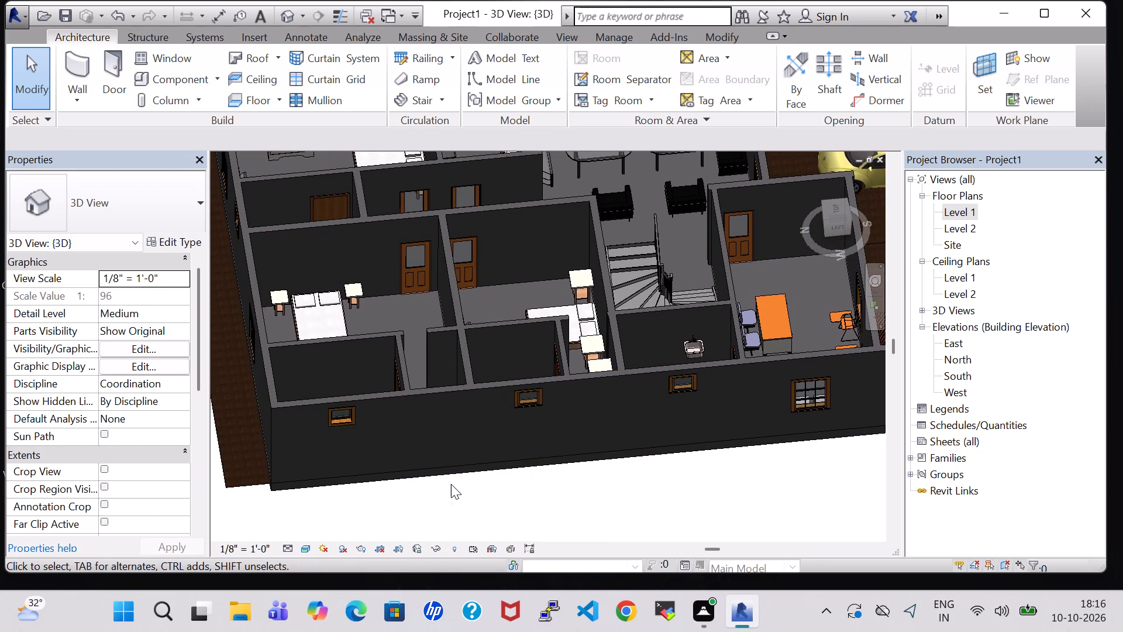
middle_click_drag(553, 496, 547, 541, "shift")
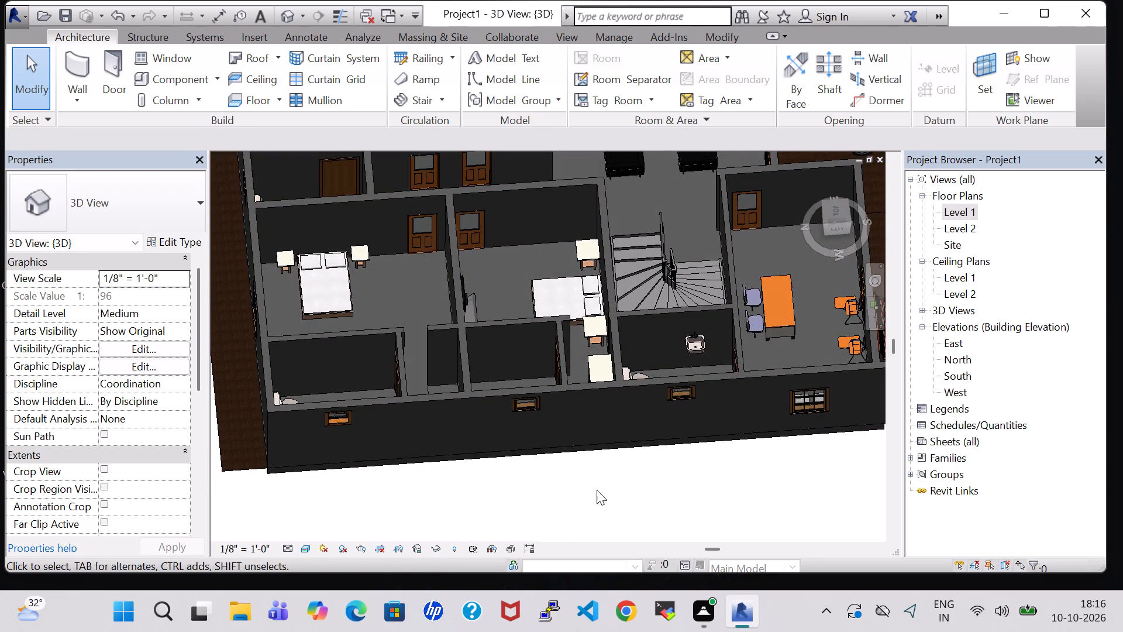
middle_click_drag(620, 476, 613, 533, "shift")
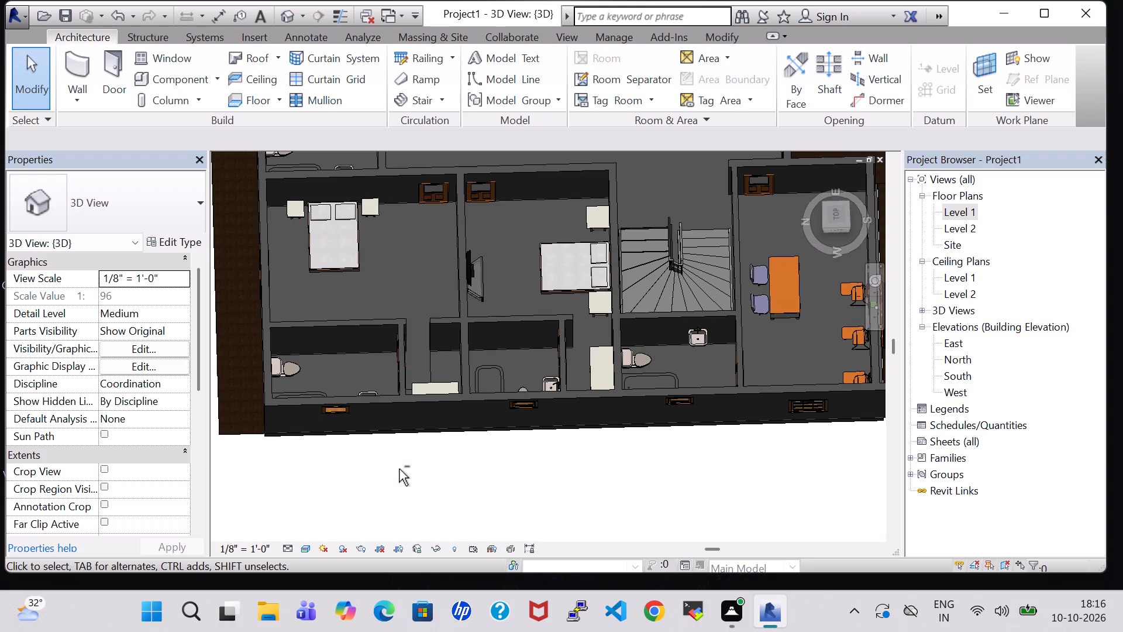
middle_click_drag(419, 472, 545, 476, "shift")
scroll(521, 431, "down", 4)
middle_click_drag(685, 412, 686, 242)
Reopen the Level 1 plan, return to 3D dismissing the save reminder, and inspect the house from above, the west side and the front.
double_click(952, 211)
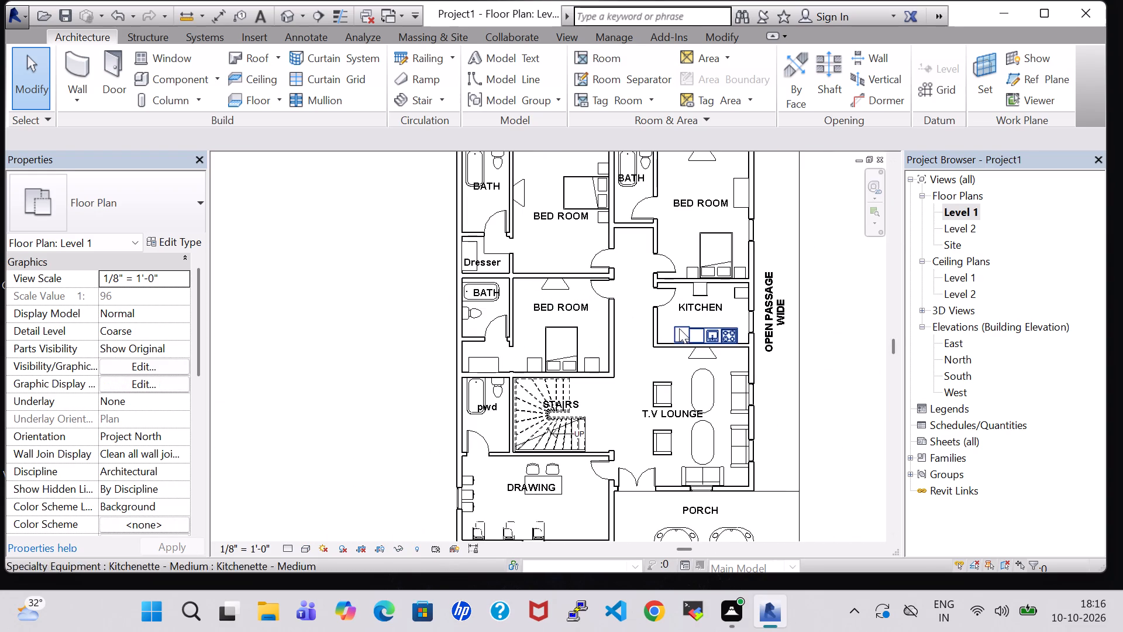
left_click(280, 18)
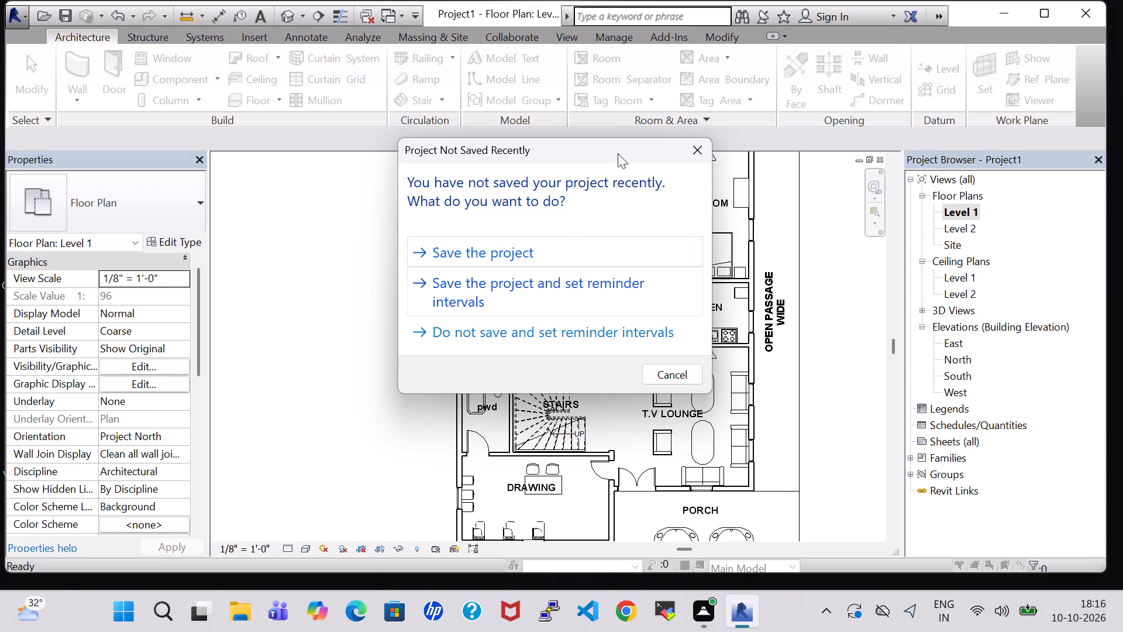
left_click(693, 149)
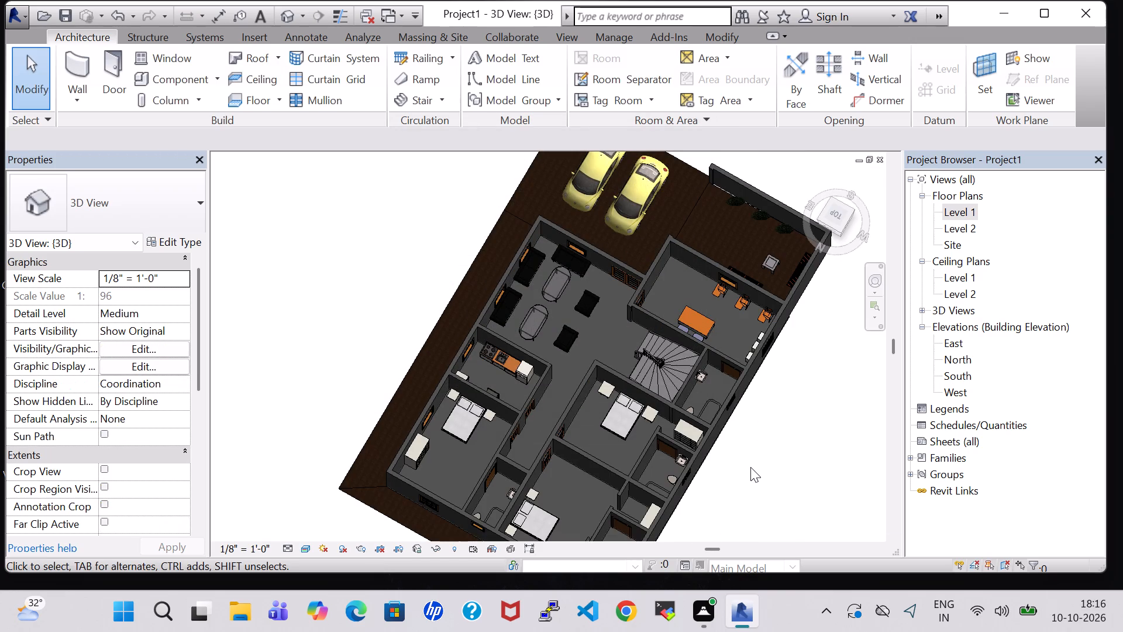
middle_click_drag(743, 468, 628, 478, "shift")
middle_click_drag(827, 329, 776, 346)
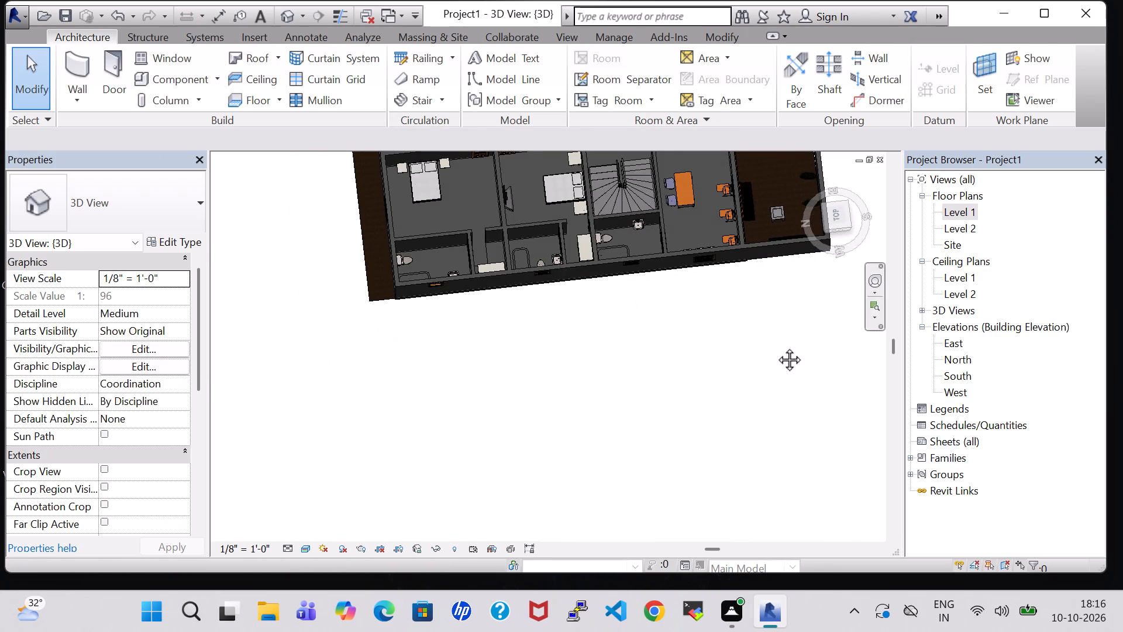
middle_click_drag(776, 346, 548, 450)
middle_click_drag(584, 215, 626, 342, "shift")
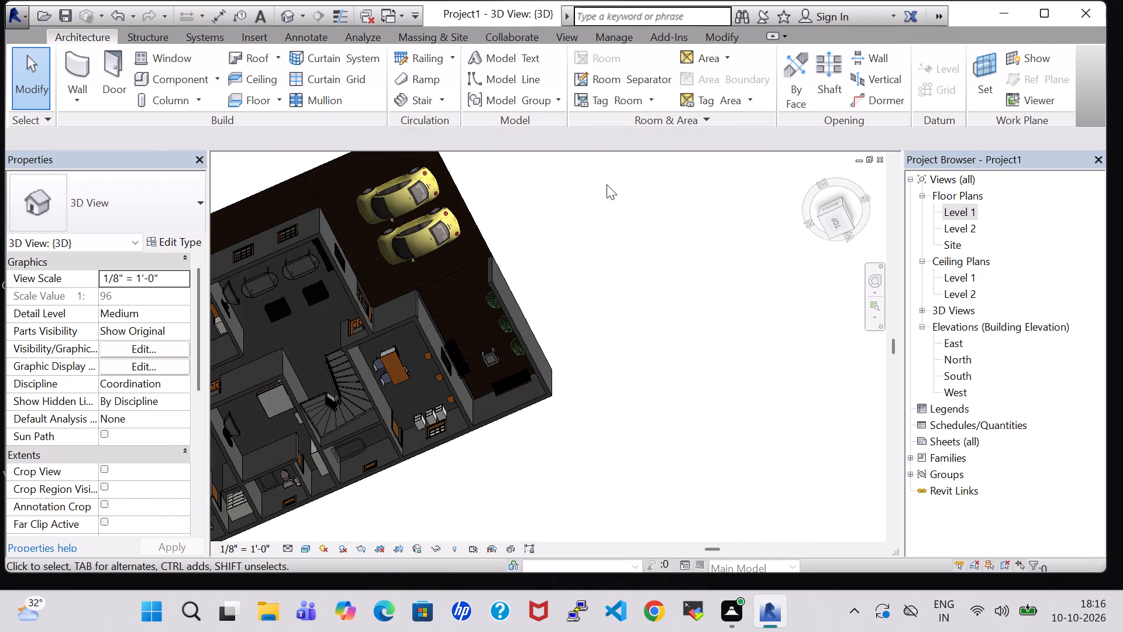
middle_click_drag(607, 184, 818, 218, "shift")
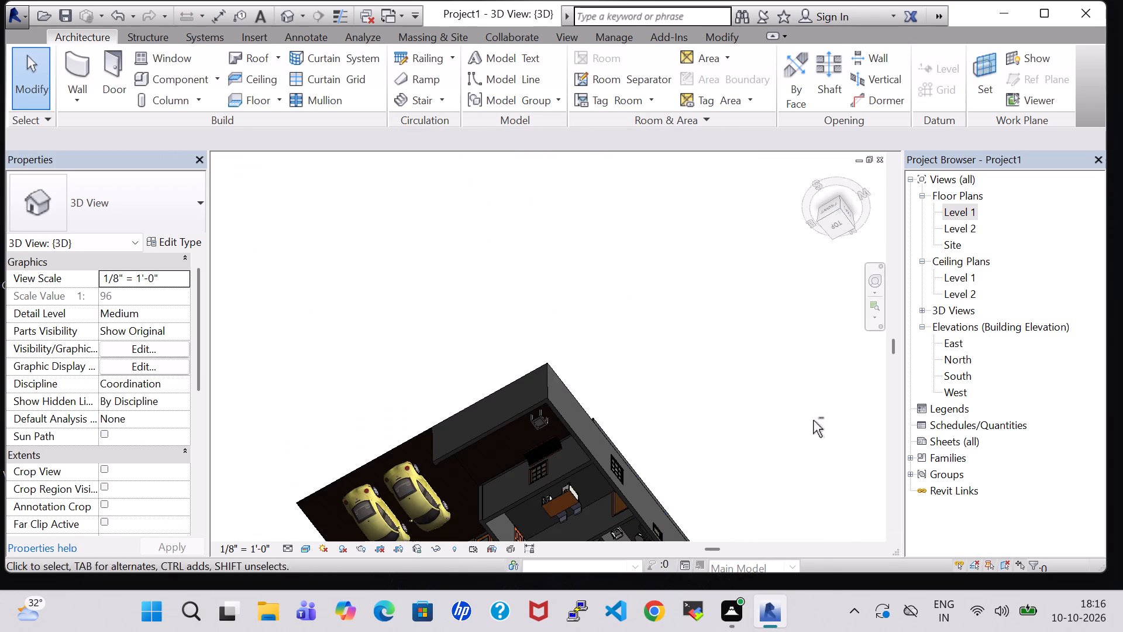
middle_click_drag(742, 400, 557, 169, "shift")
middle_click_drag(605, 260, 599, 183)
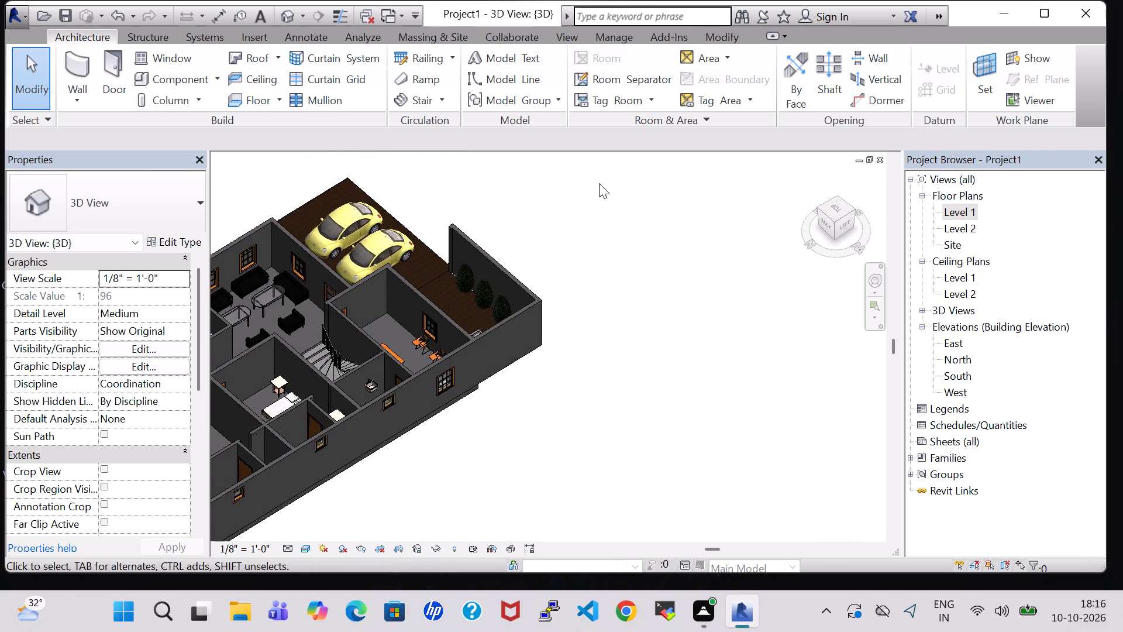
middle_click_drag(654, 394, 495, 459, "shift")
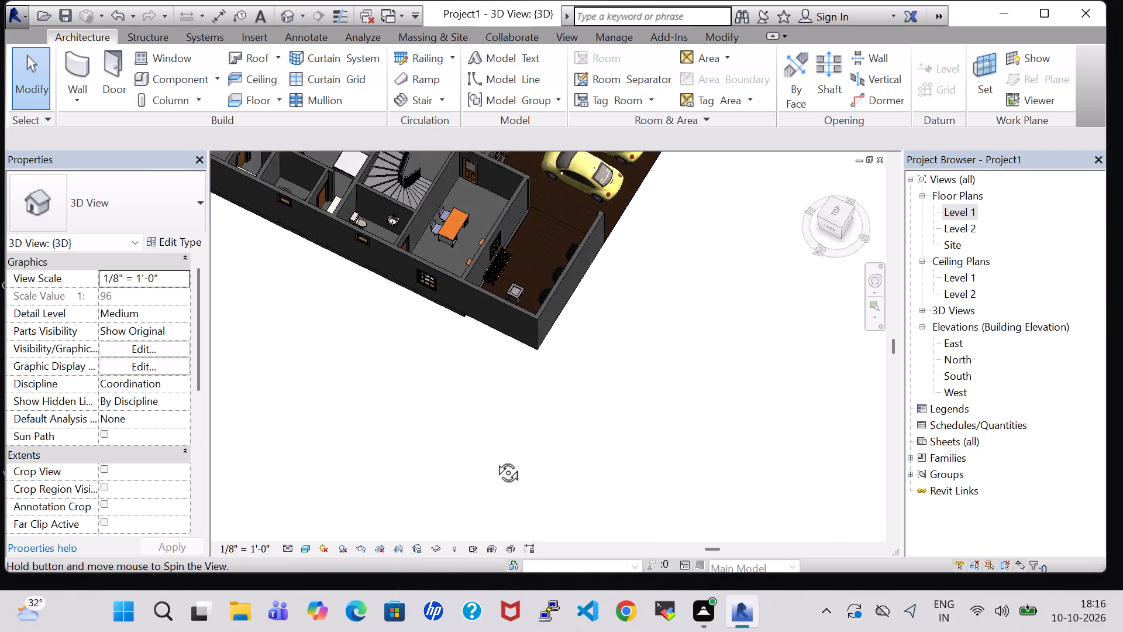
middle_click_drag(495, 459, 405, 386, "shift")
middle_click_drag(401, 379, 399, 363, "shift")
middle_click_drag(398, 350, 398, 344, "shift")
middle_click_drag(398, 335, 395, 323, "shift")
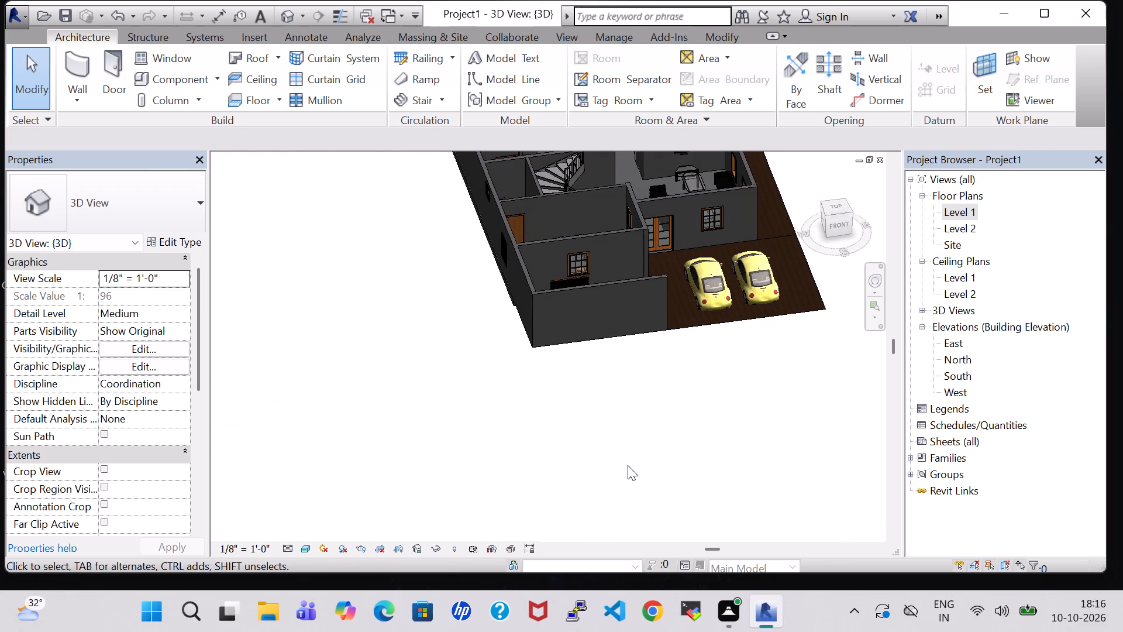
middle_click_drag(628, 465, 381, 492)
middle_click_drag(592, 200, 628, 350, "shift")
middle_click_drag(444, 331, 449, 180, "shift")
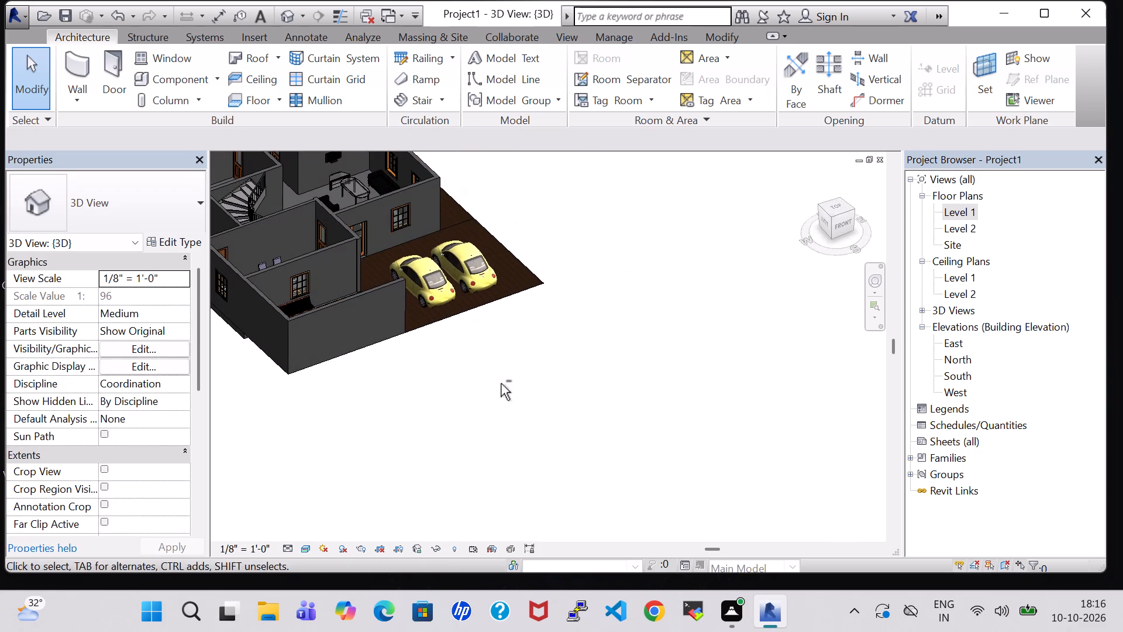
middle_click_drag(410, 404, 327, 345, "shift")
scroll(690, 341, "up", 2)
middle_click_drag(690, 341, 795, 390)
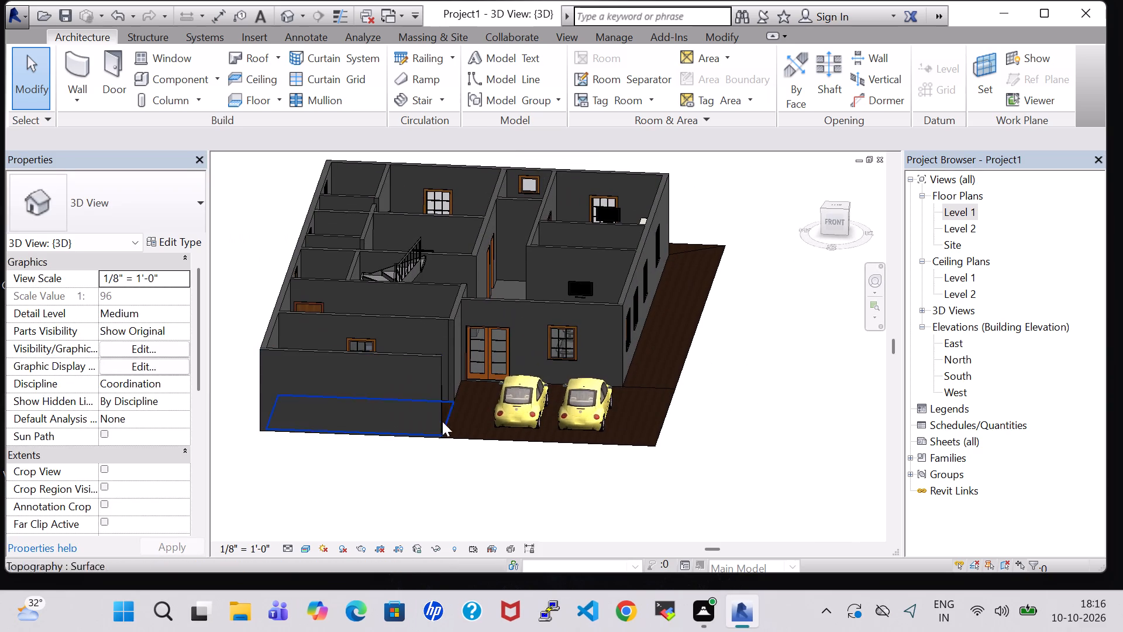
Select the western Beetle car in the porch and nudge it three increments east, closer to the other car.
left_click(507, 403)
left_click(711, 429)
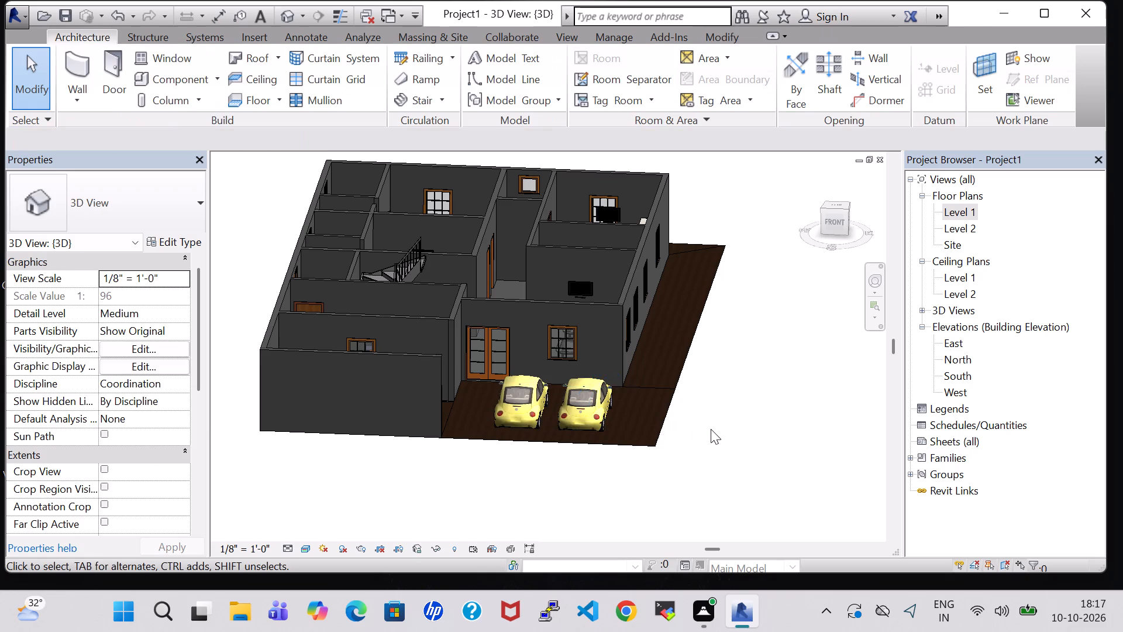
scroll(711, 429, "up", 1)
middle_click_drag(711, 429, 729, 415, "shift")
middle_click_drag(726, 389, 718, 466)
left_click(485, 465)
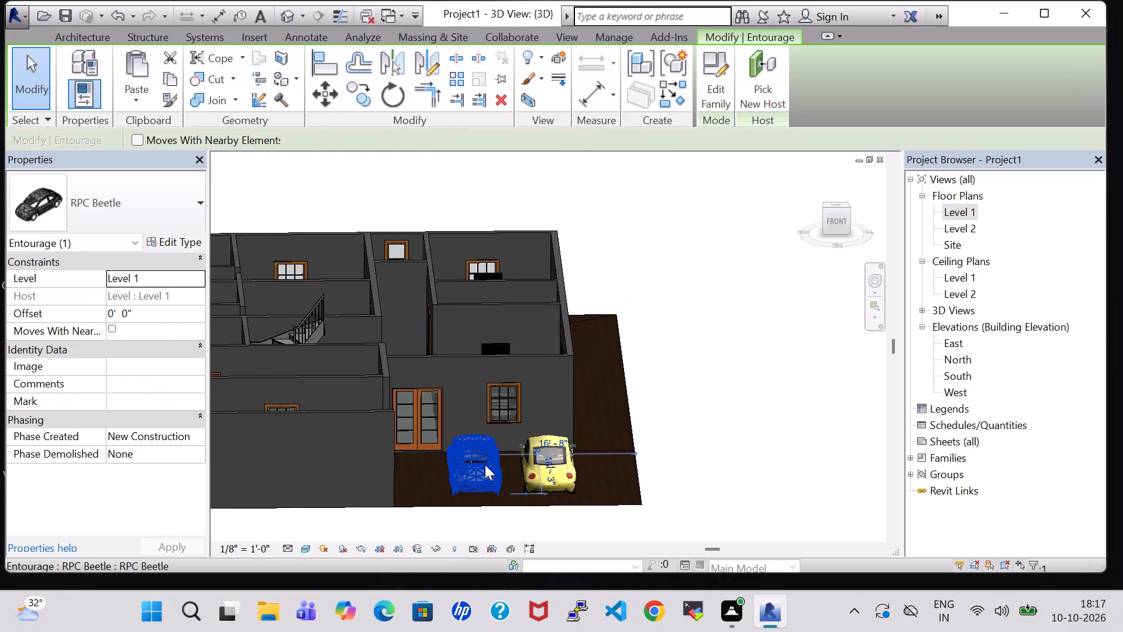
key("Right")
key("Right")
key("Right")
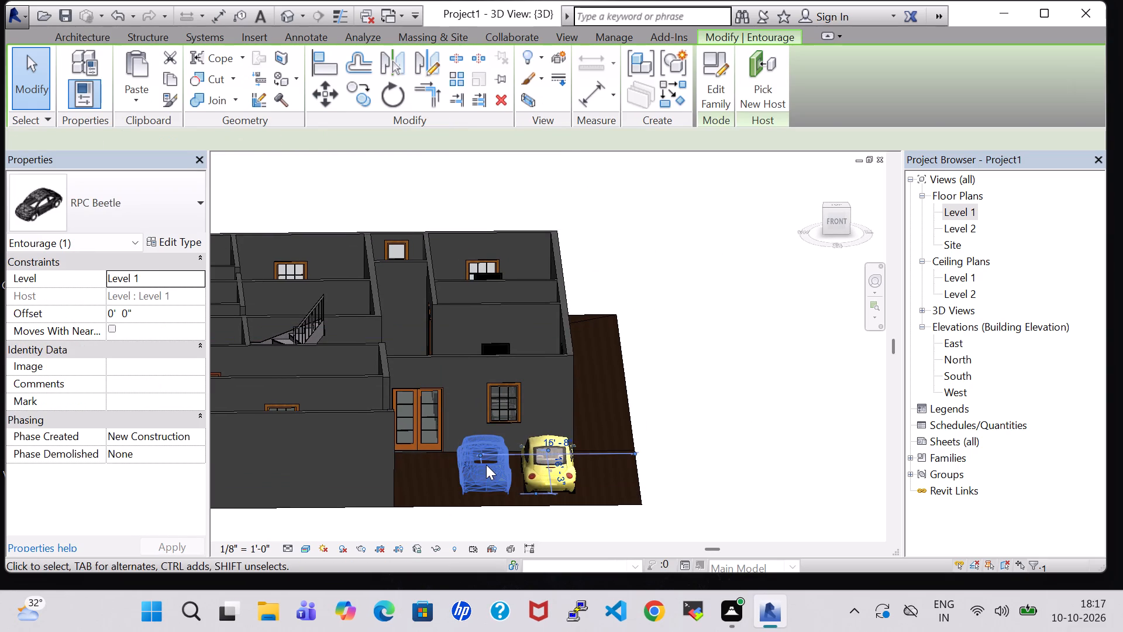
left_click(728, 388)
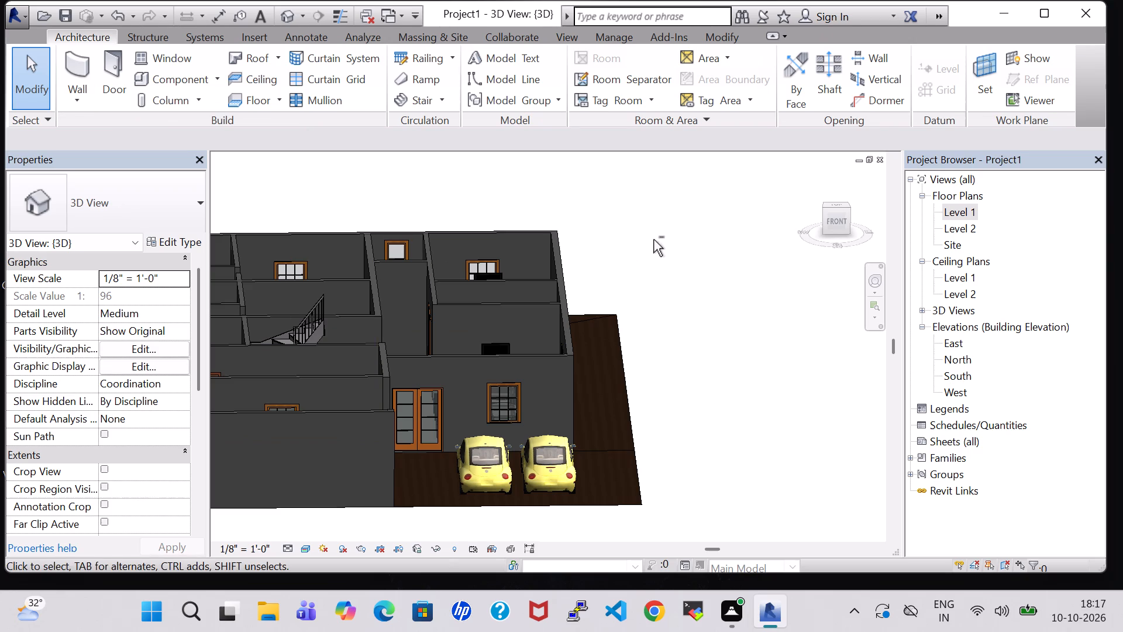
Start a Handrail - Rectangular railing and, in the Level 1 plan, sketch a line from the house's northwest corner to the north passage's outer edge.
middle_click_drag(653, 239, 653, 284, "shift")
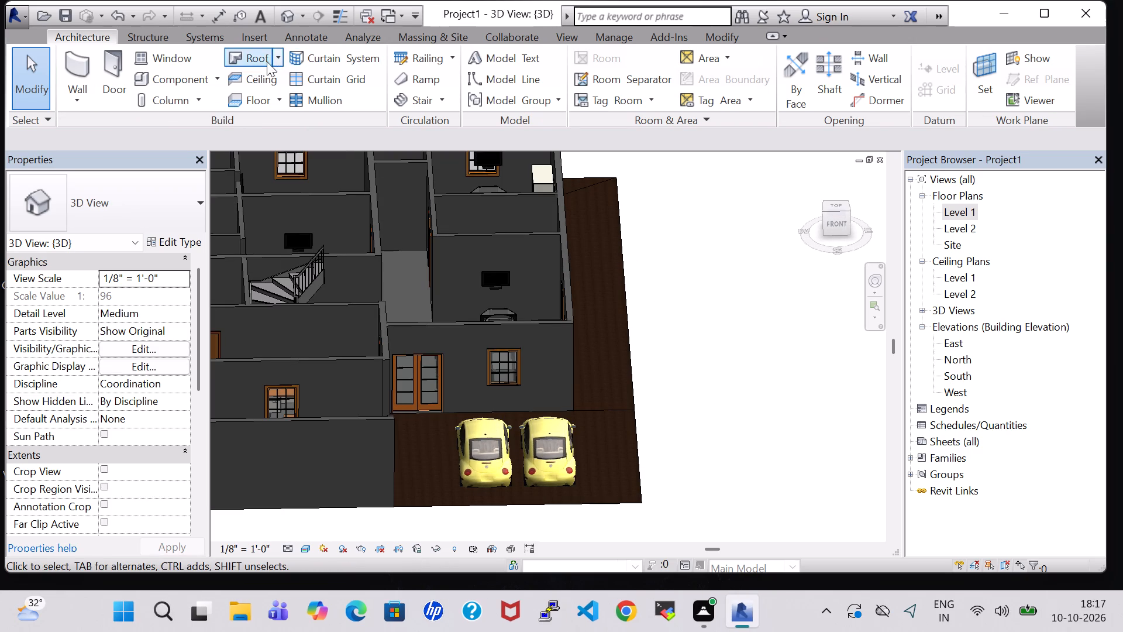
left_click(414, 52)
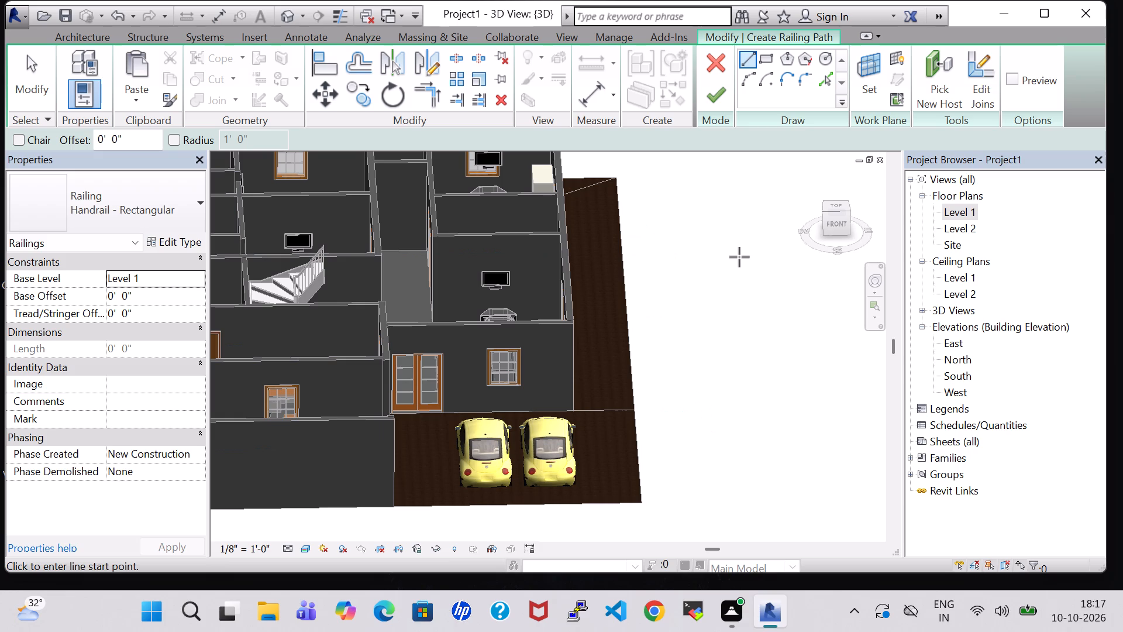
middle_click_drag(718, 245, 806, 319)
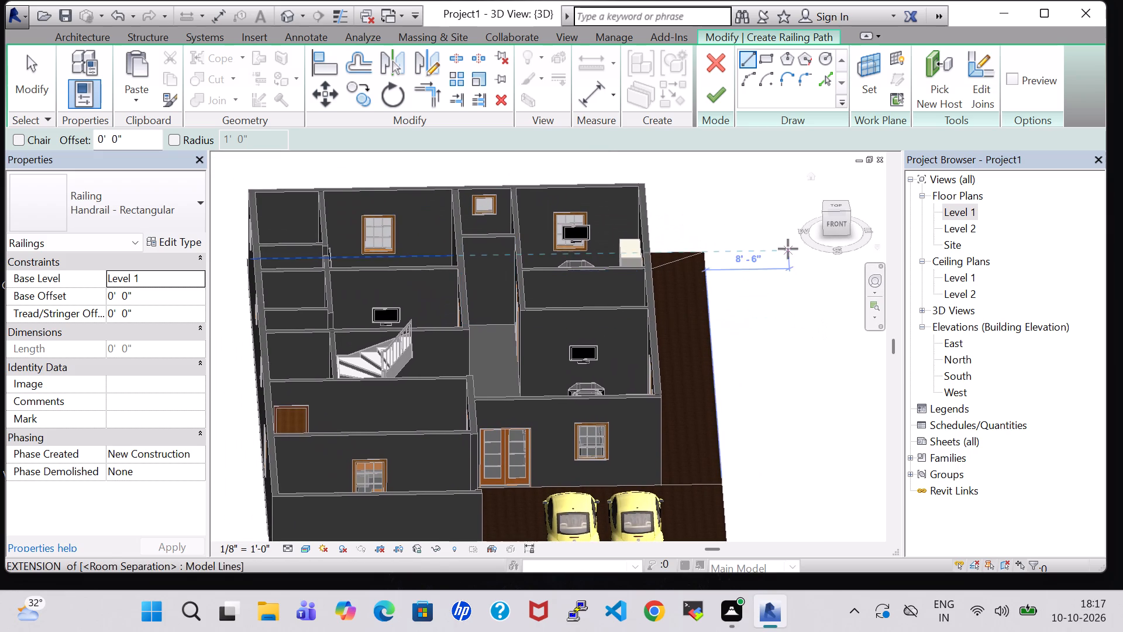
double_click(953, 209)
scroll(389, 272, "up", 1)
middle_click_drag(391, 250, 384, 387)
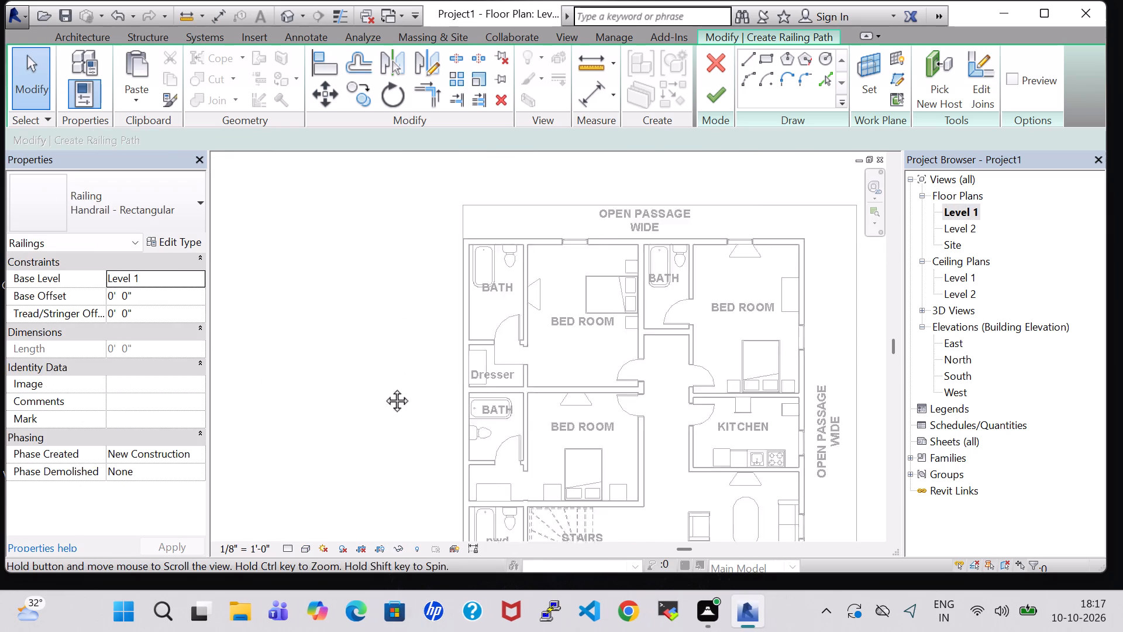
middle_click_drag(384, 387, 365, 452)
scroll(453, 317, "up", 4)
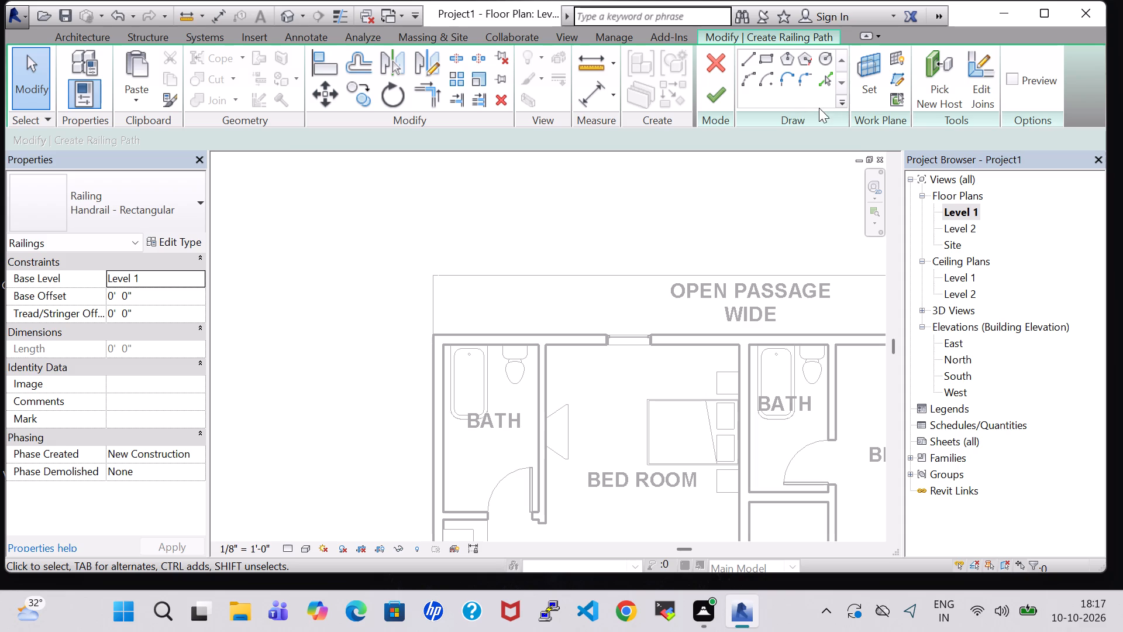
left_click(751, 56)
scroll(400, 373, "up", 2)
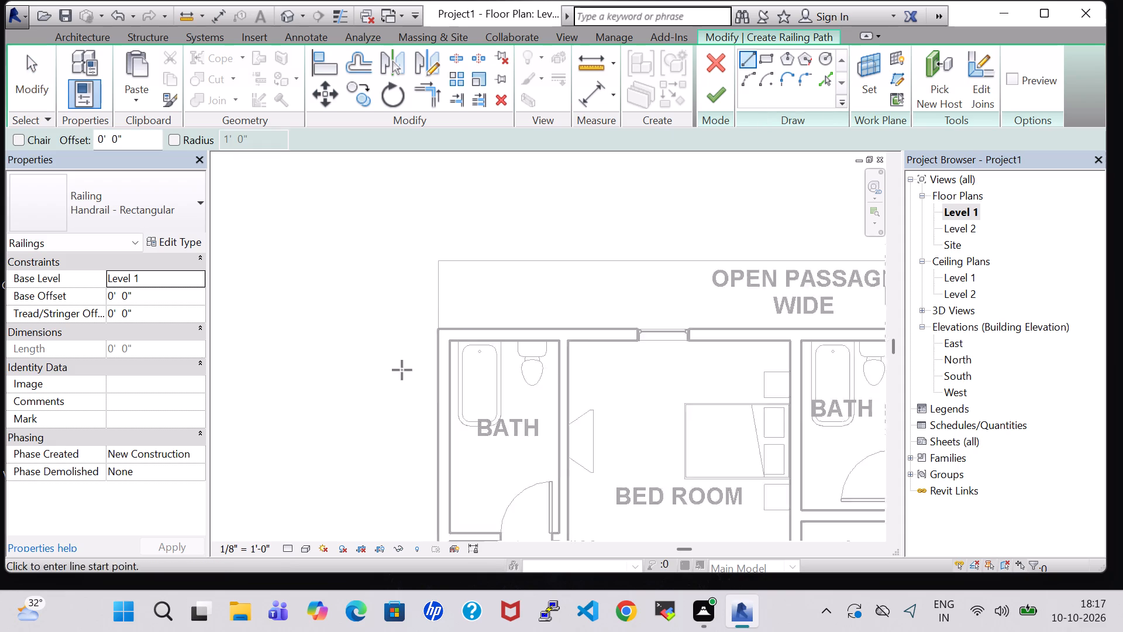
scroll(402, 370, "up", 2)
left_click(460, 307)
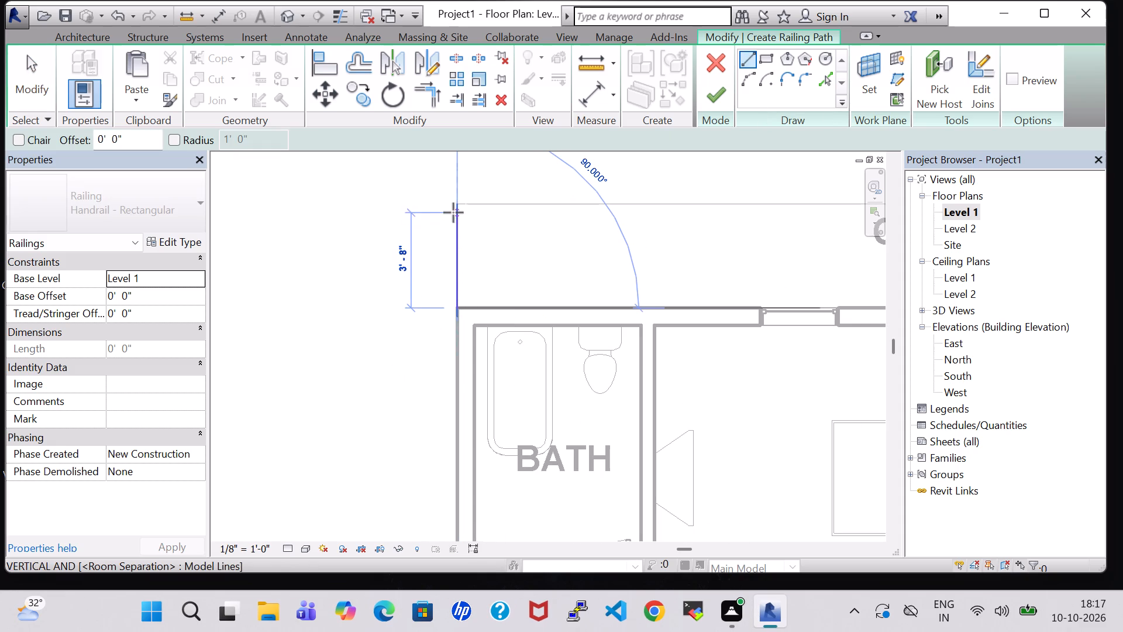
left_click(453, 206)
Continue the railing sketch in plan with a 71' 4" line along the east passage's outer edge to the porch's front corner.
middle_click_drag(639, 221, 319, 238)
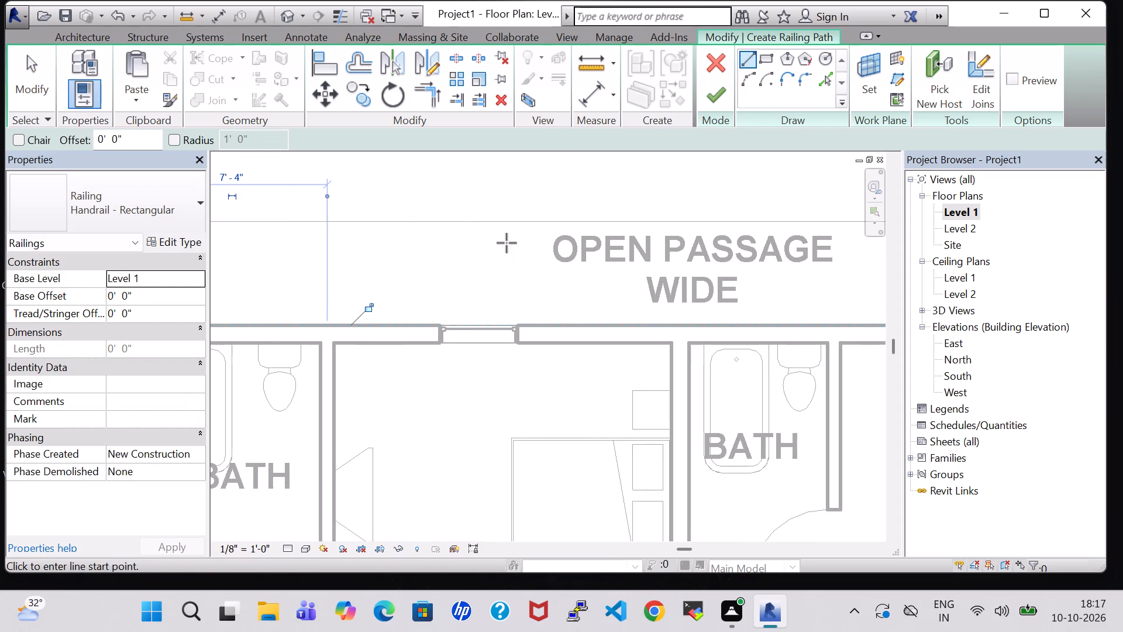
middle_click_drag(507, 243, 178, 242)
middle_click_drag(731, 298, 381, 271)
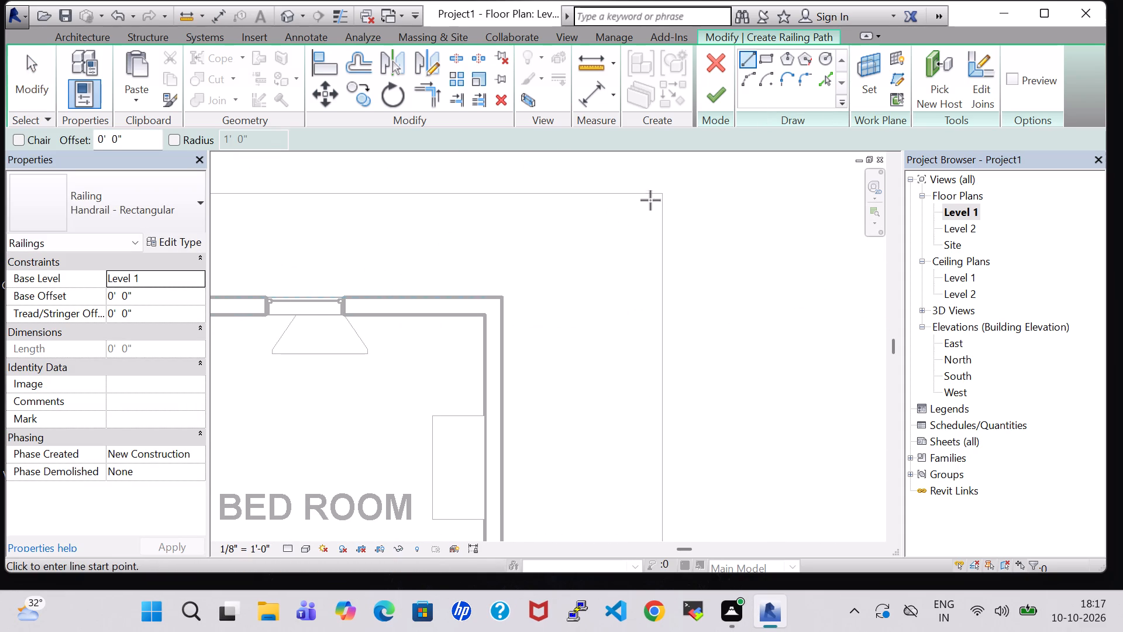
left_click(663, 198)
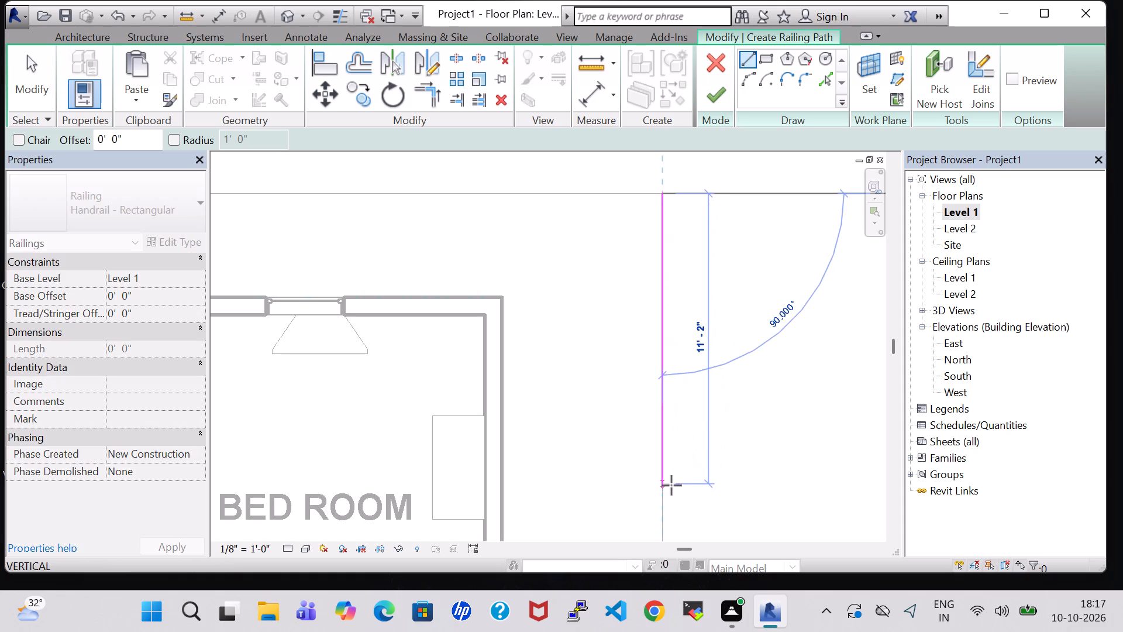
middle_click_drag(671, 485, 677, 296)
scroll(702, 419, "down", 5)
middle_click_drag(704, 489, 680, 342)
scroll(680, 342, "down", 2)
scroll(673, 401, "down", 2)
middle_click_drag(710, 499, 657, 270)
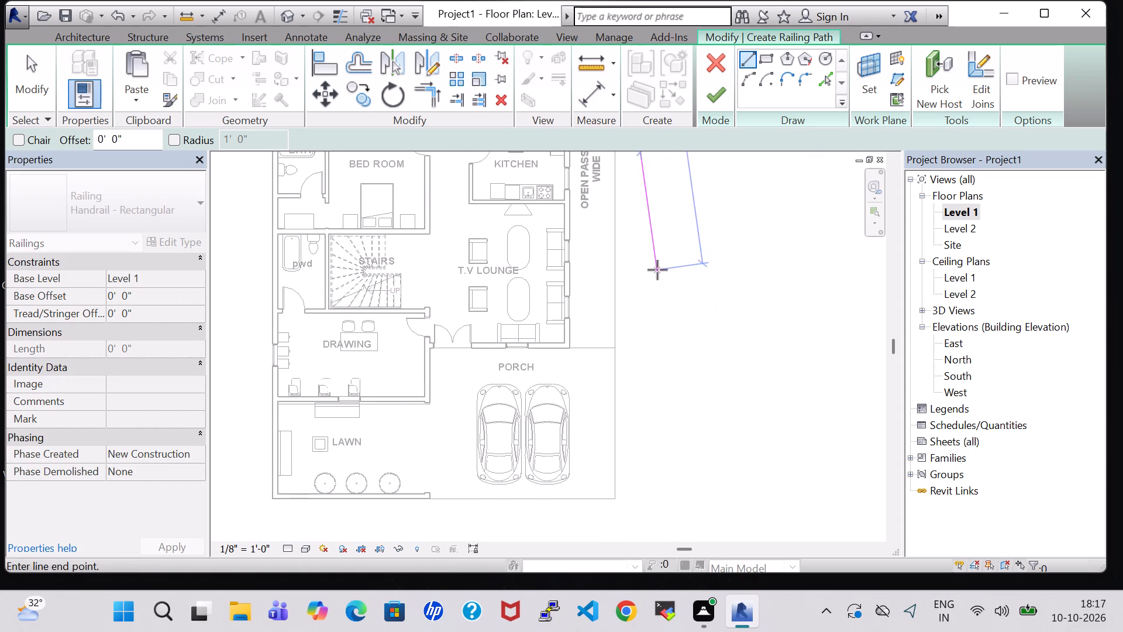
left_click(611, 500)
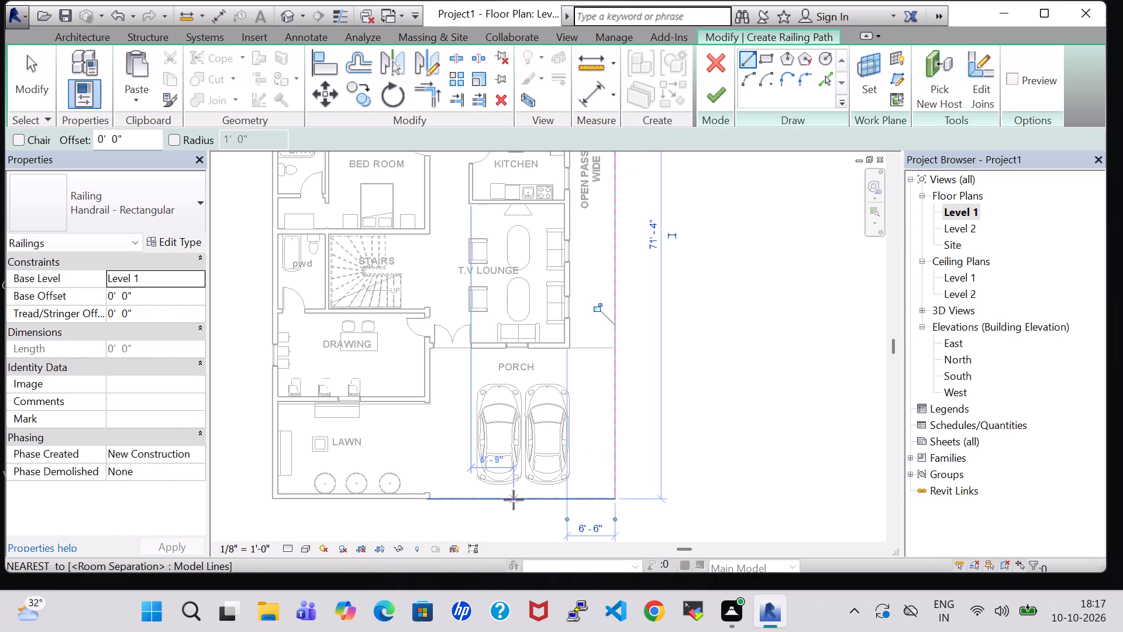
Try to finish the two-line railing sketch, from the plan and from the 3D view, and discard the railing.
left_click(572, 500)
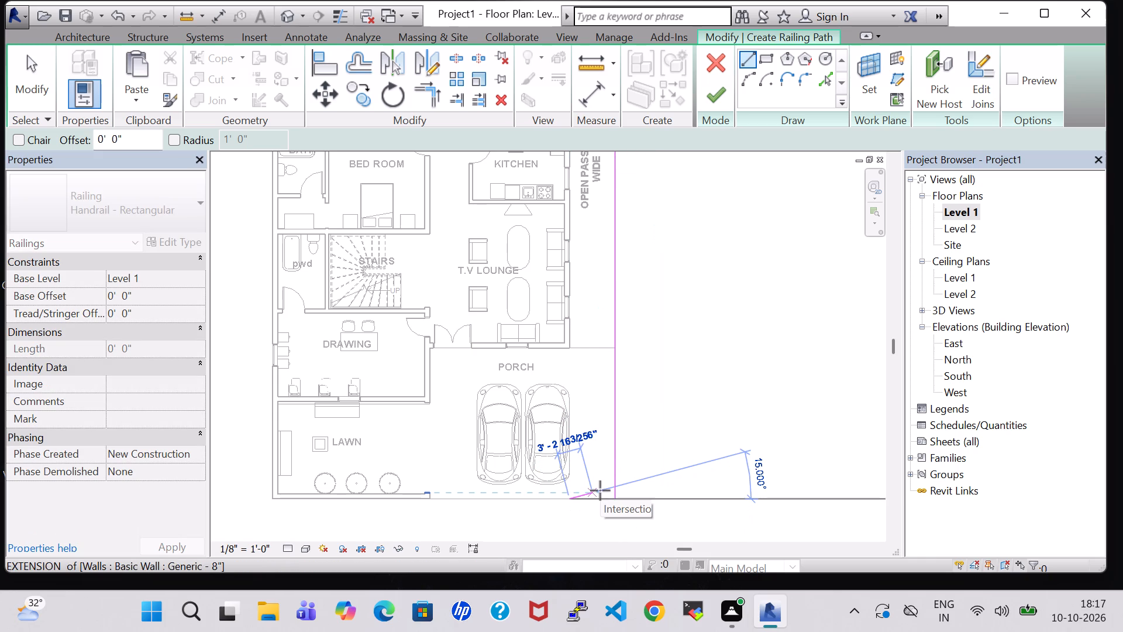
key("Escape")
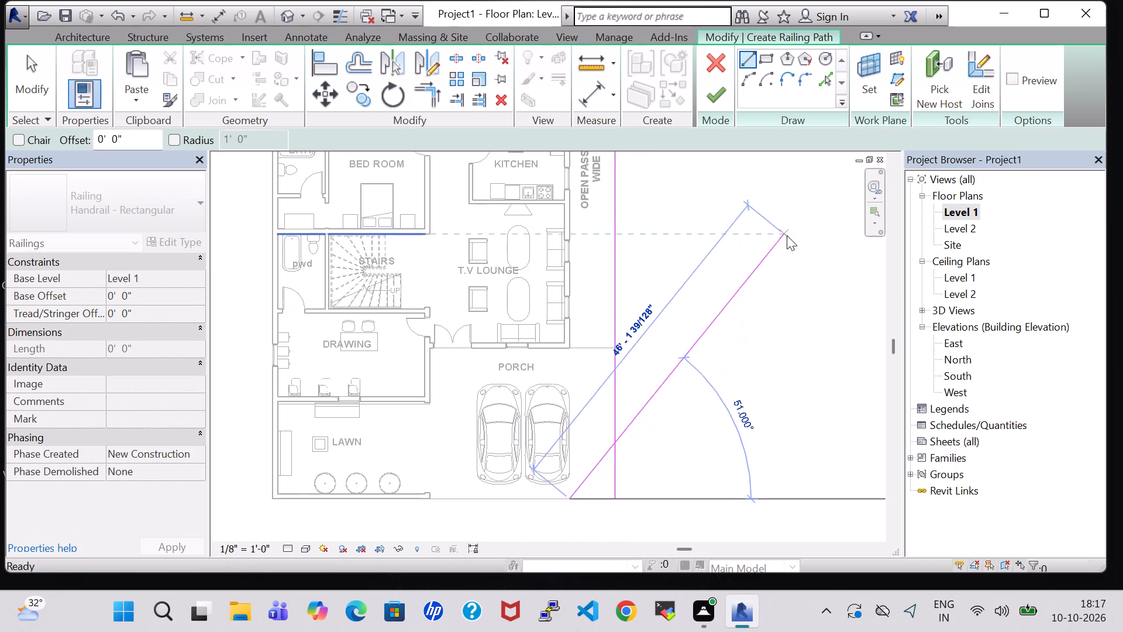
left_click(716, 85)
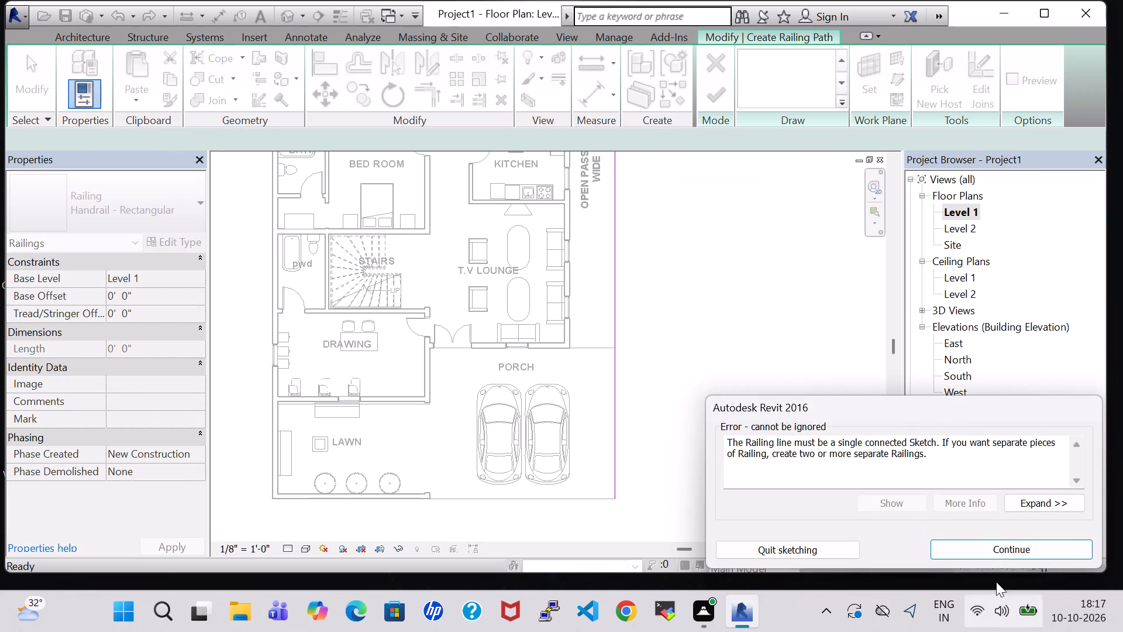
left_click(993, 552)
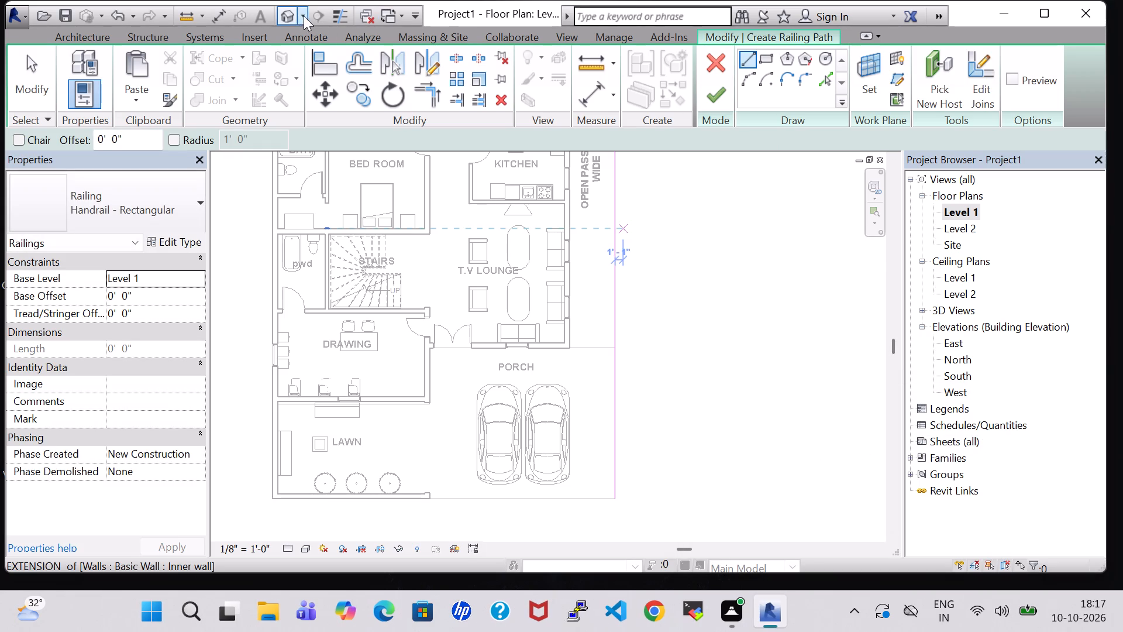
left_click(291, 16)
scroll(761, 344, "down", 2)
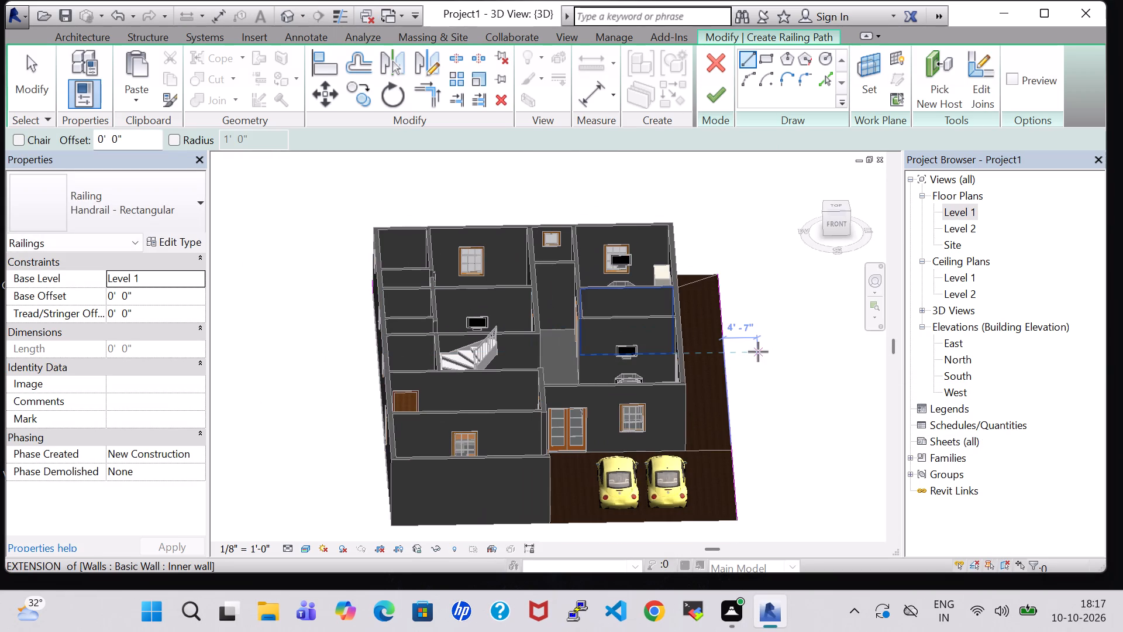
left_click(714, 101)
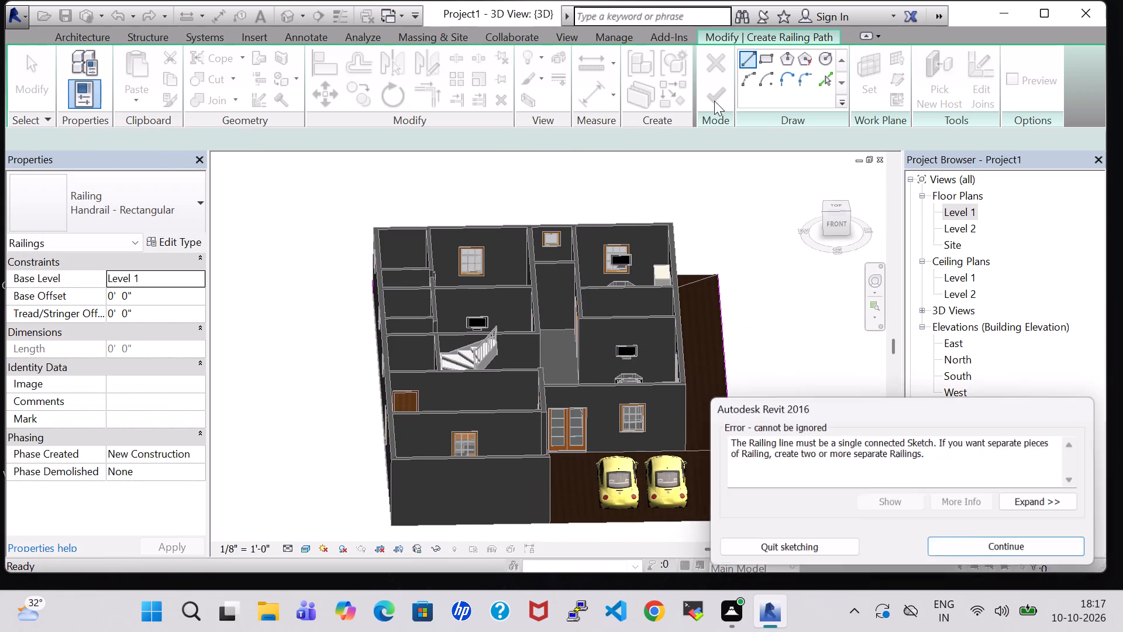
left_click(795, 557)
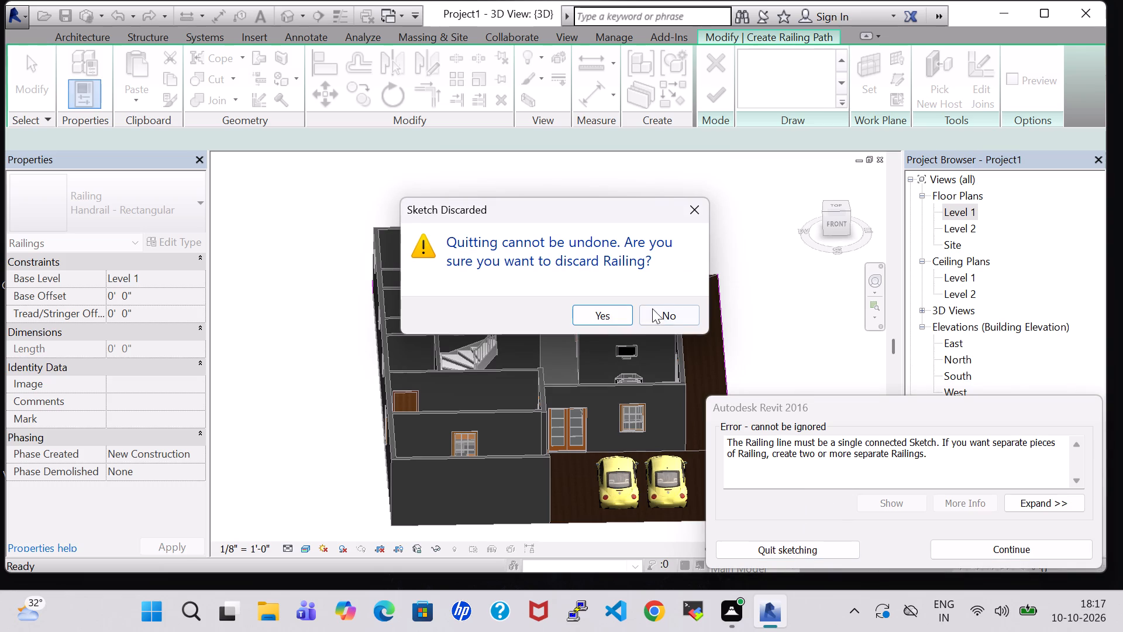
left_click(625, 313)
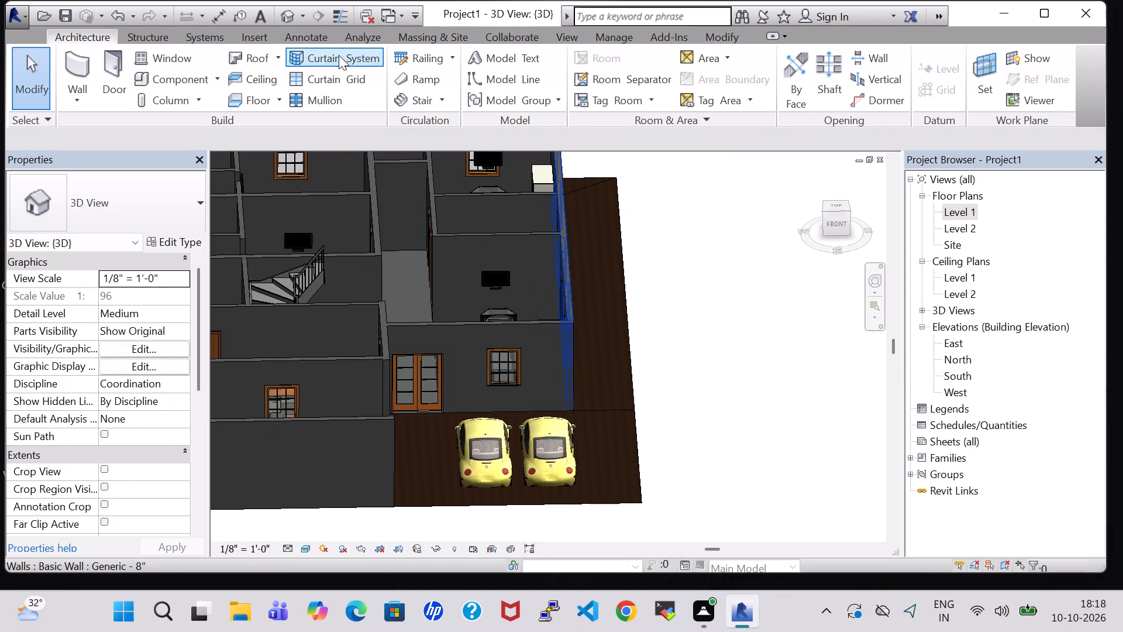
Create a 71' 4" Handrail - Rectangular railing in 3D along the east passage's outer edge, from the porch's front corner to the northeast corner.
left_click(408, 53)
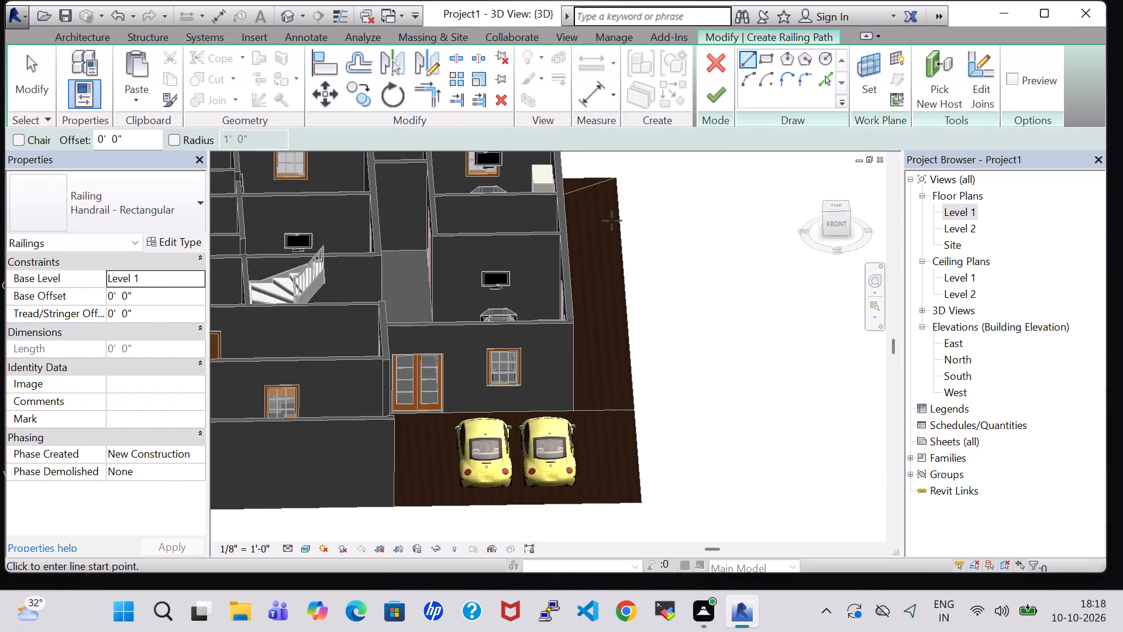
scroll(372, 511, "up", 3)
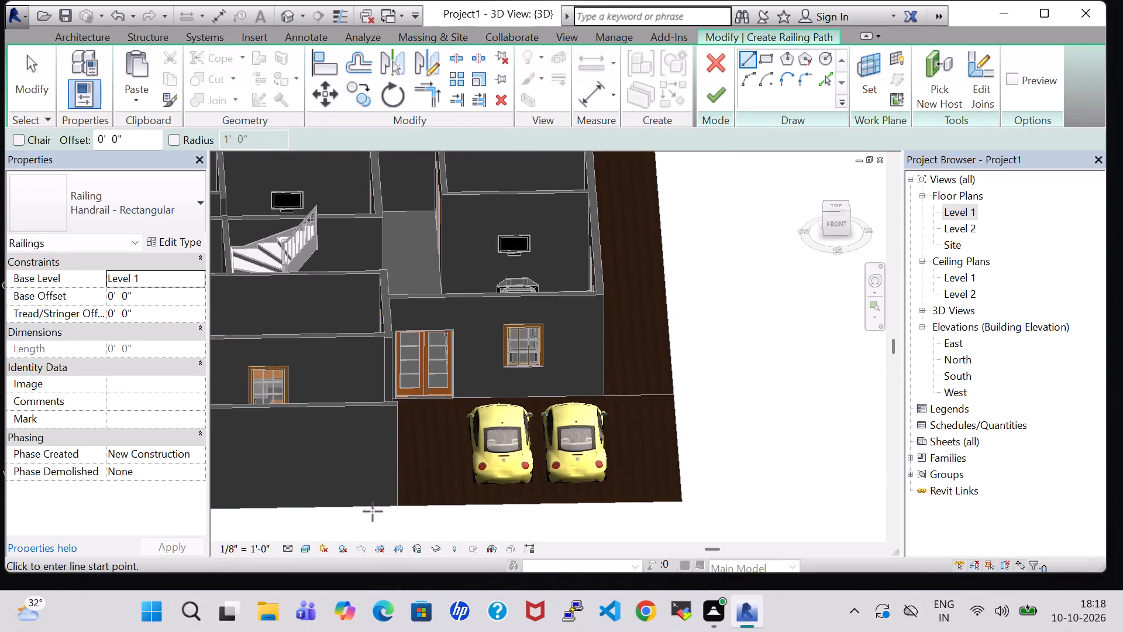
scroll(373, 511, "up", 1)
left_click(411, 503)
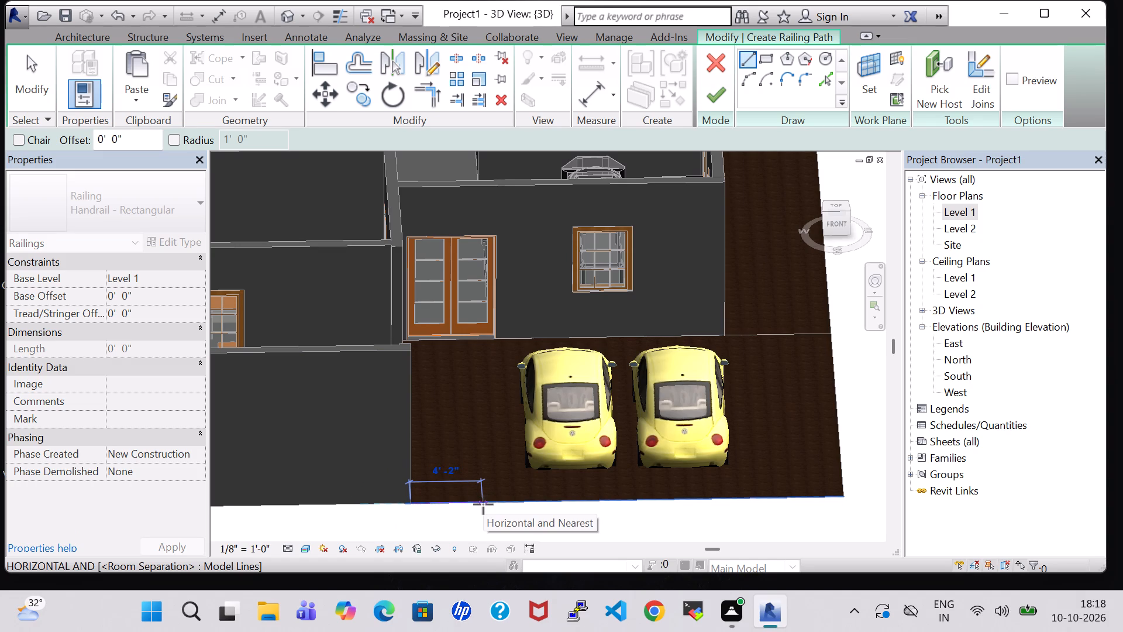
key("Escape")
key("Escape")
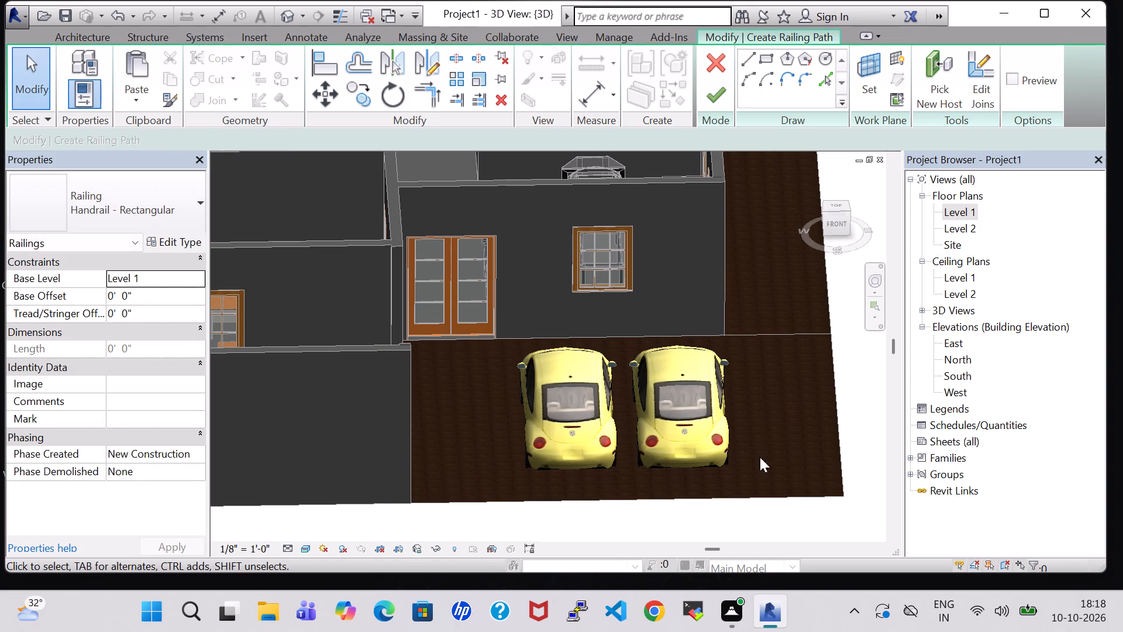
left_click(755, 53)
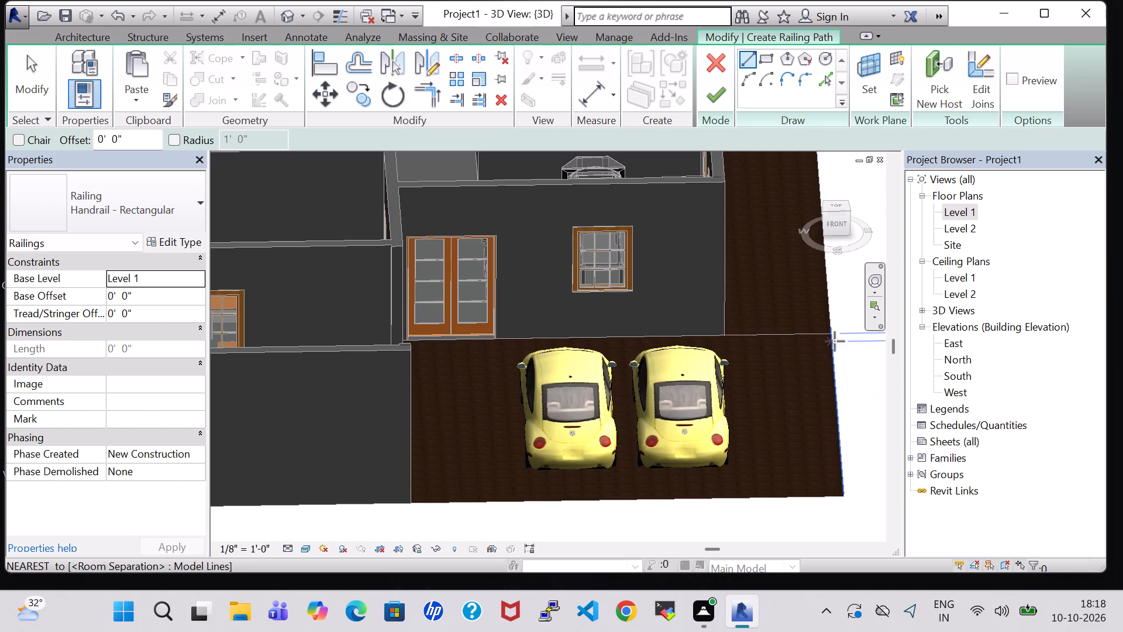
left_click(845, 496)
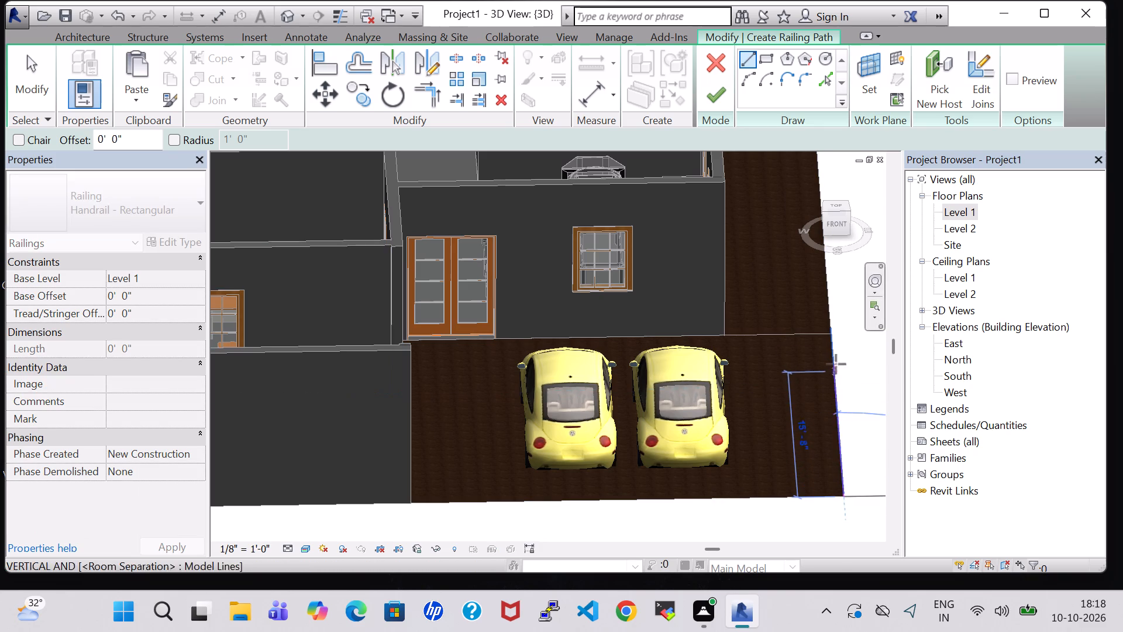
middle_click_drag(846, 320, 724, 455)
scroll(708, 341, "down", 1)
middle_click_drag(708, 252, 698, 423)
left_click(670, 269)
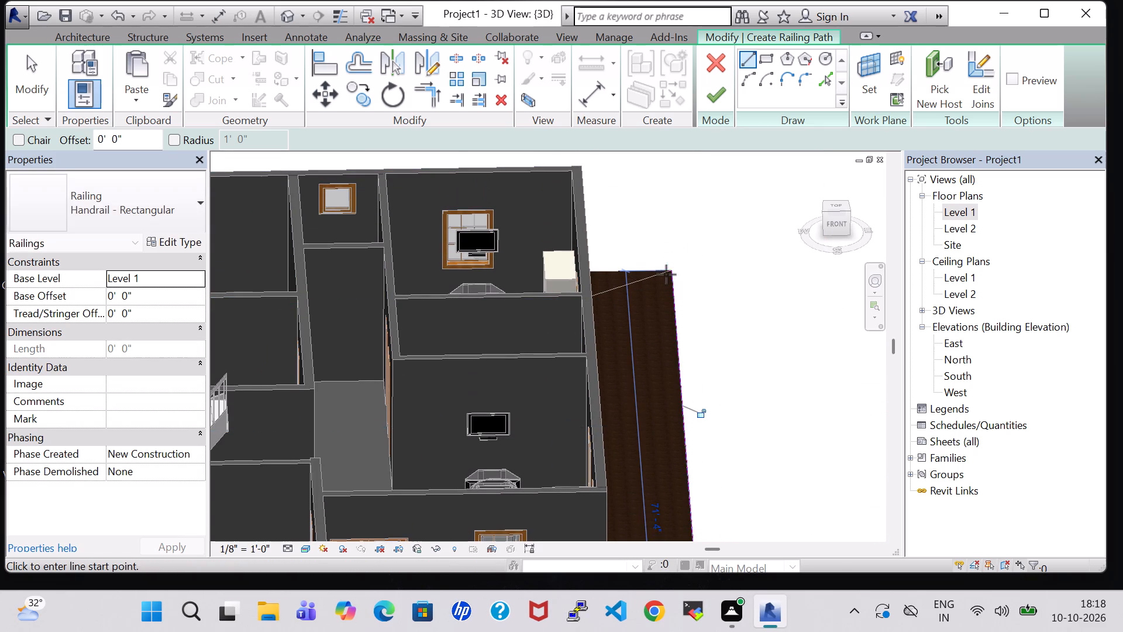
left_click(709, 98)
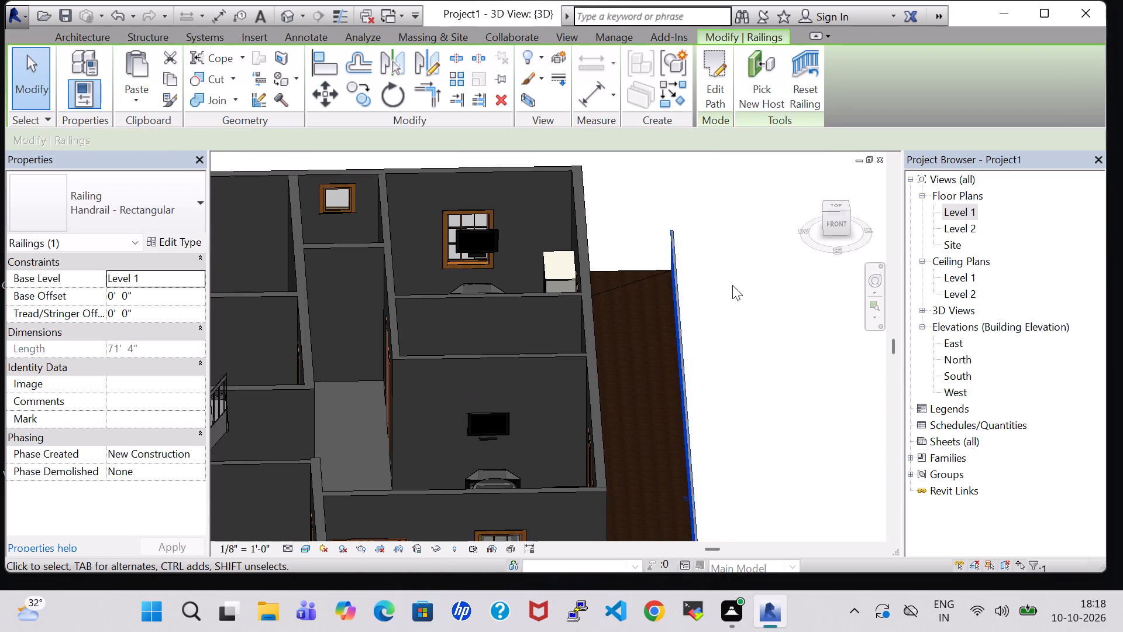
Examine the new east railing from the front, the east side and above.
scroll(750, 282, "down", 6)
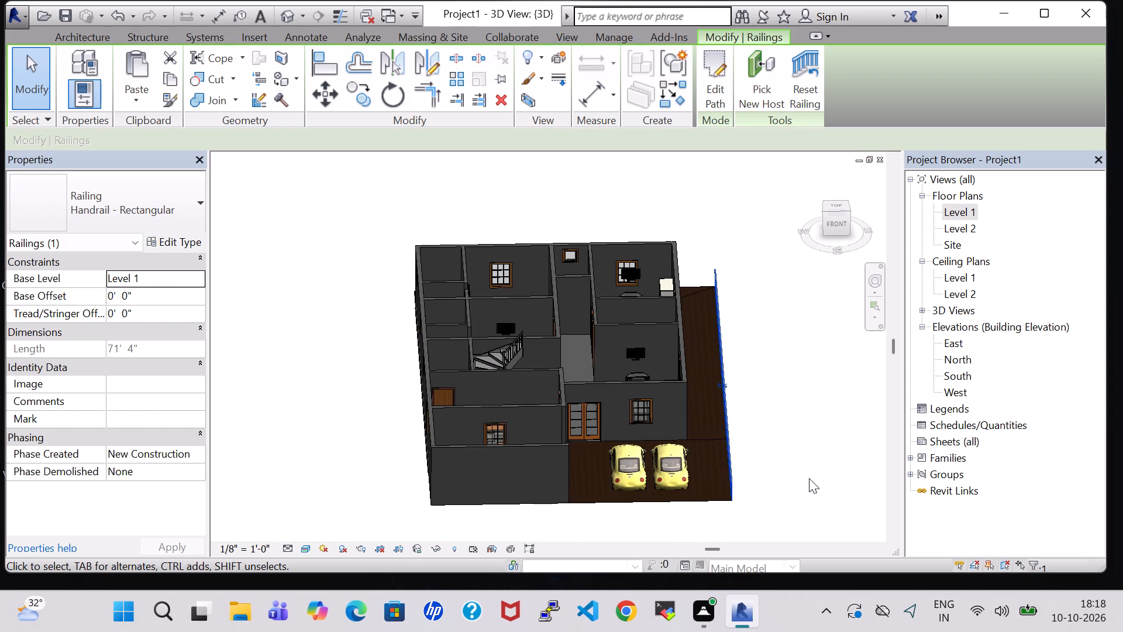
middle_click_drag(812, 484, 767, 406, "shift")
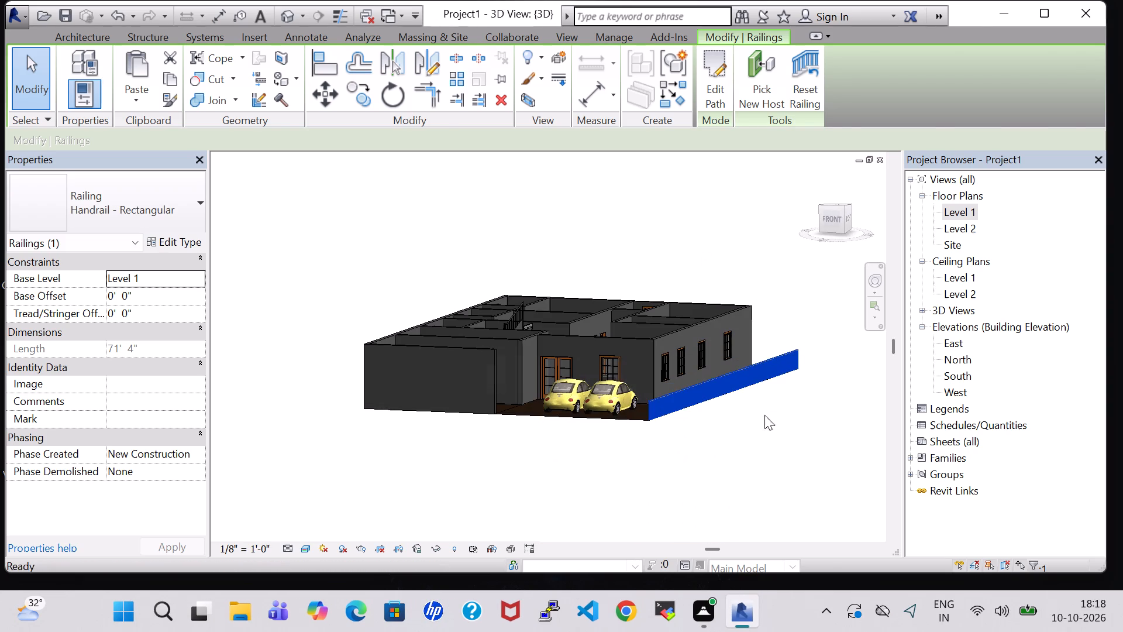
left_click(705, 483)
scroll(711, 462, "up", 9, "shift")
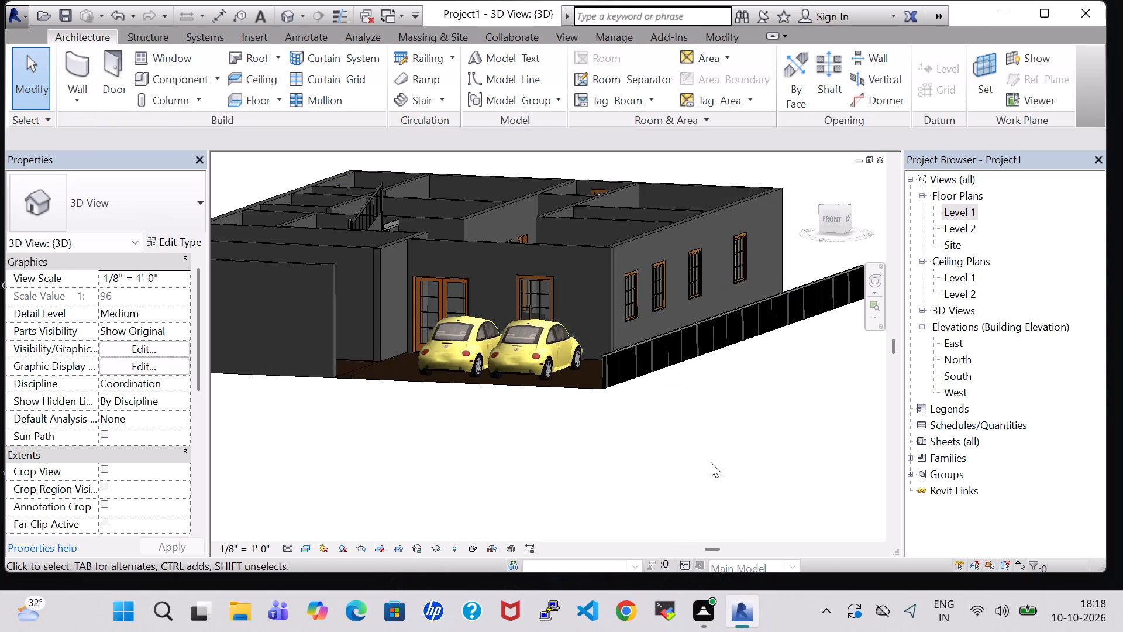
middle_click_drag(760, 431, 604, 472)
middle_click_drag(774, 389, 618, 506, "shift")
middle_click_drag(689, 410, 506, 419)
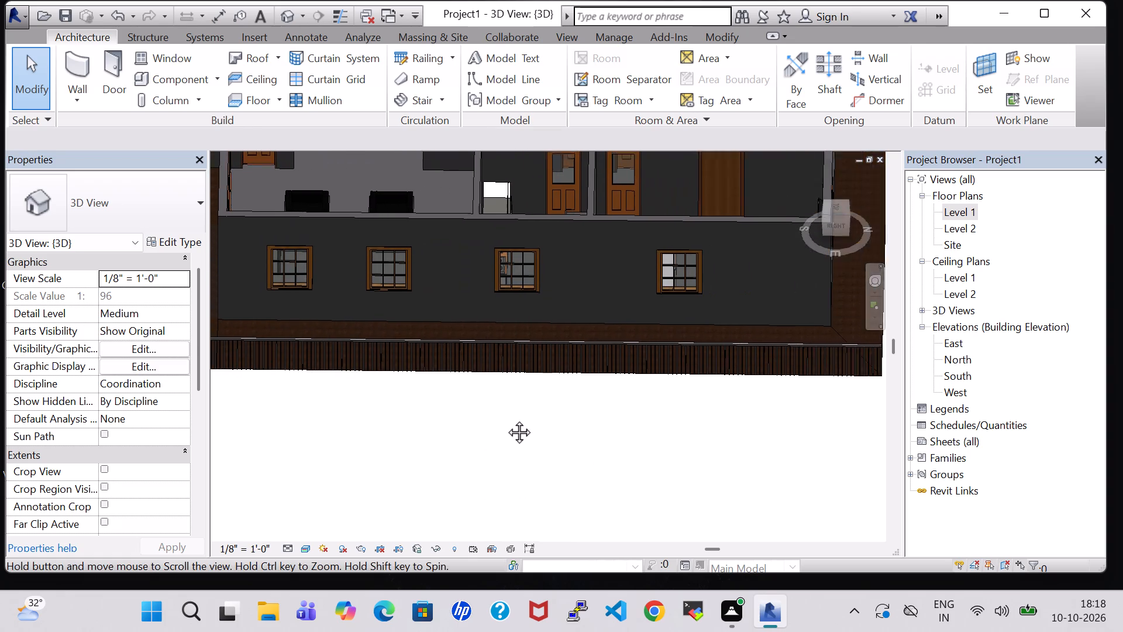
middle_click_drag(506, 419, 477, 421)
middle_click_drag(595, 416, 534, 427)
scroll(798, 281, "down", 1)
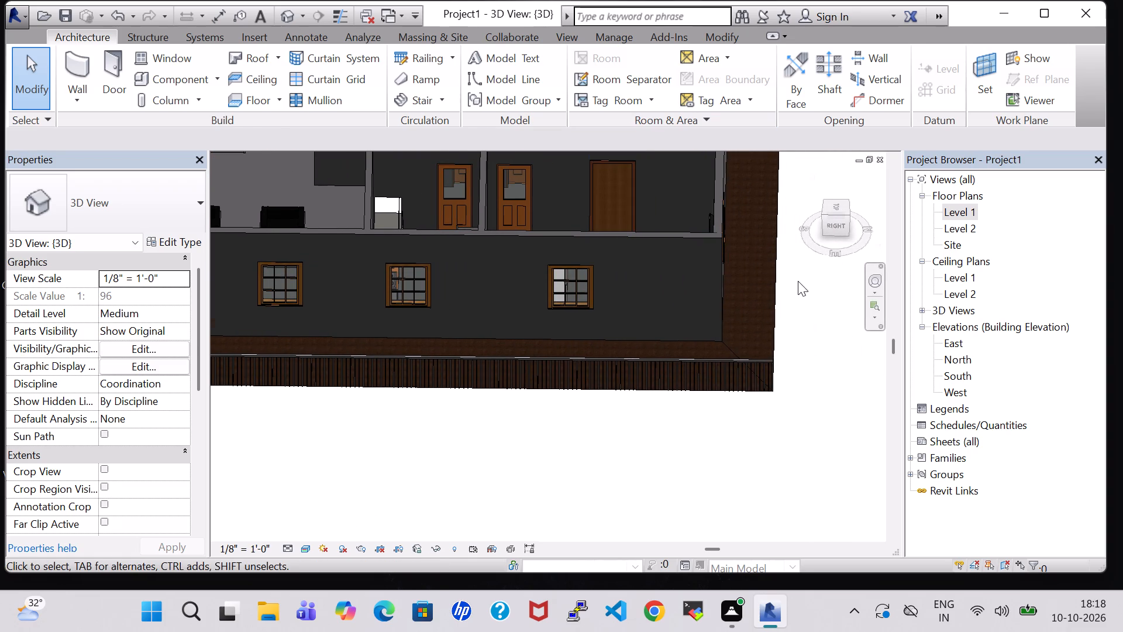
scroll(798, 281, "down", 2)
middle_click_drag(798, 281, 724, 376)
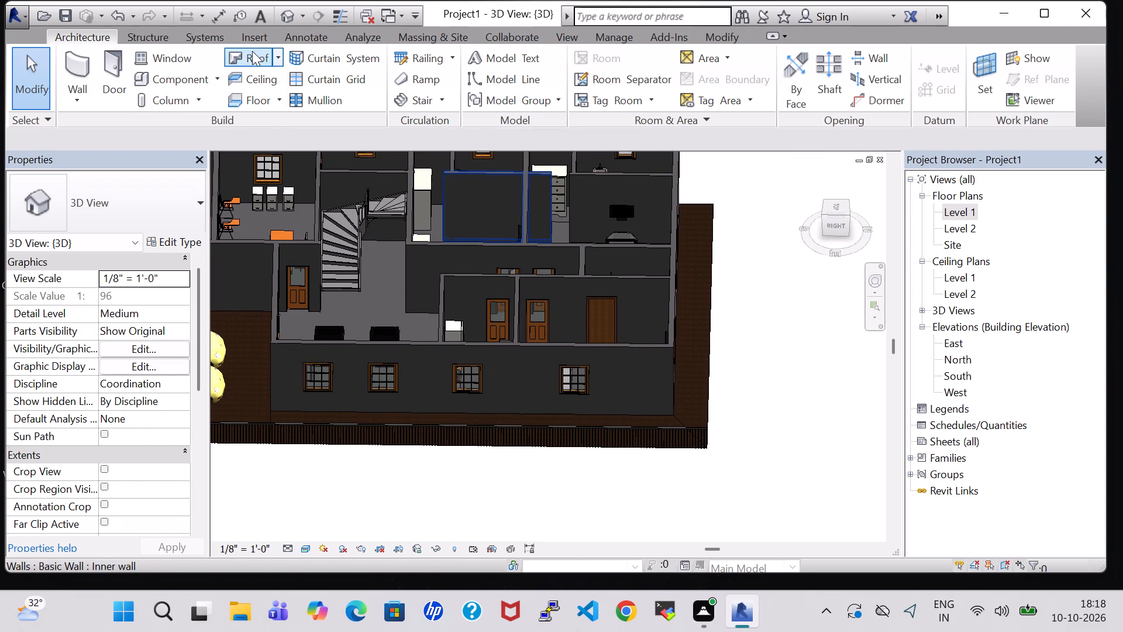
Create a 46' 3" Handrail - Rectangular railing along the north passage's outer edge, from the east railing's north end to the passage's west end.
left_click(424, 50)
scroll(663, 343, "up", 5)
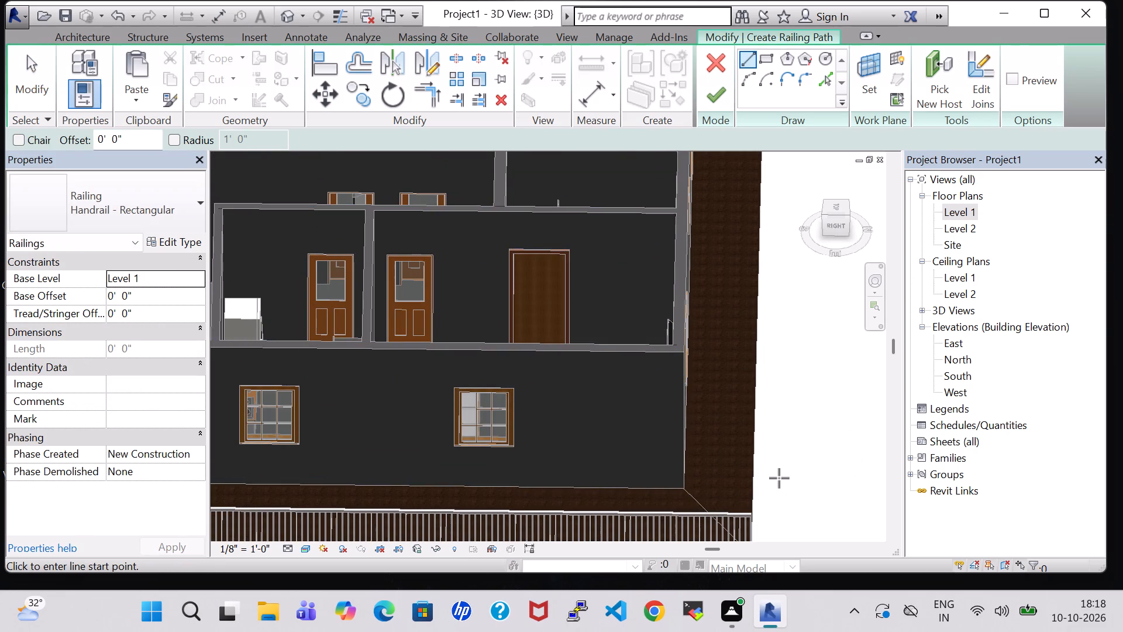
middle_click_drag(783, 476, 688, 468, "shift")
middle_click_drag(690, 466, 343, 81)
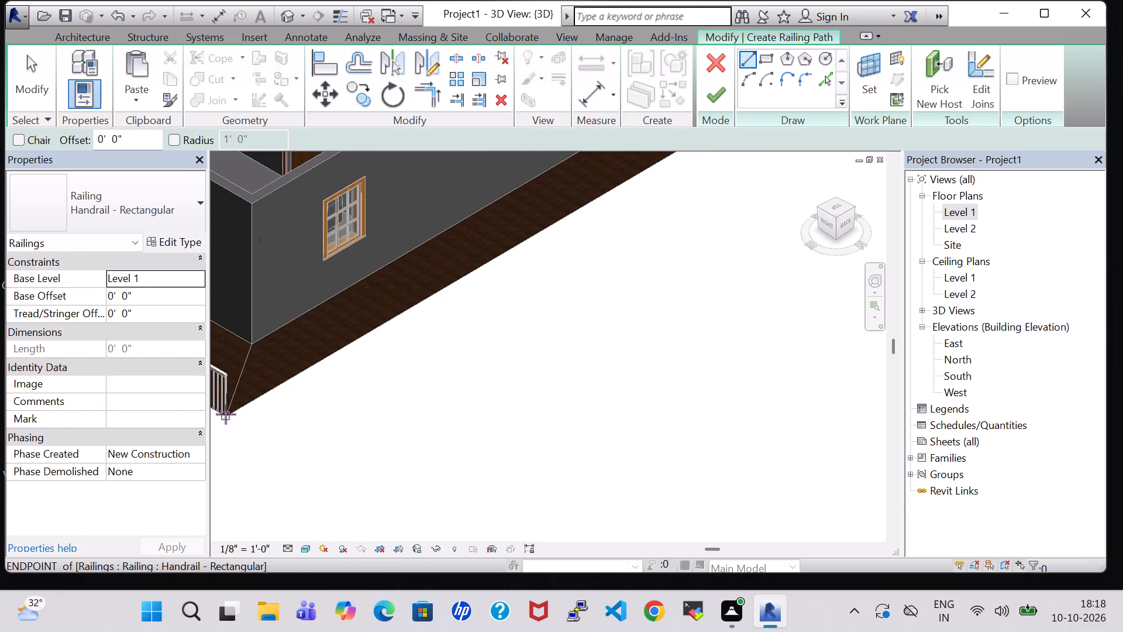
left_click(228, 414)
middle_click_drag(614, 233, 302, 490)
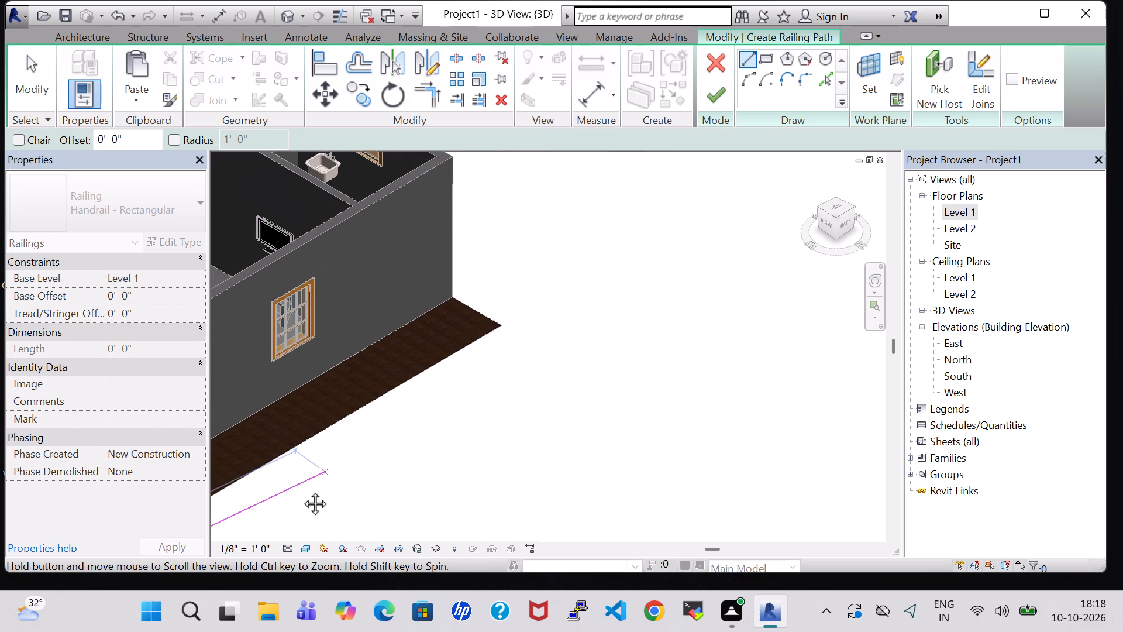
middle_click_drag(302, 490, 291, 496)
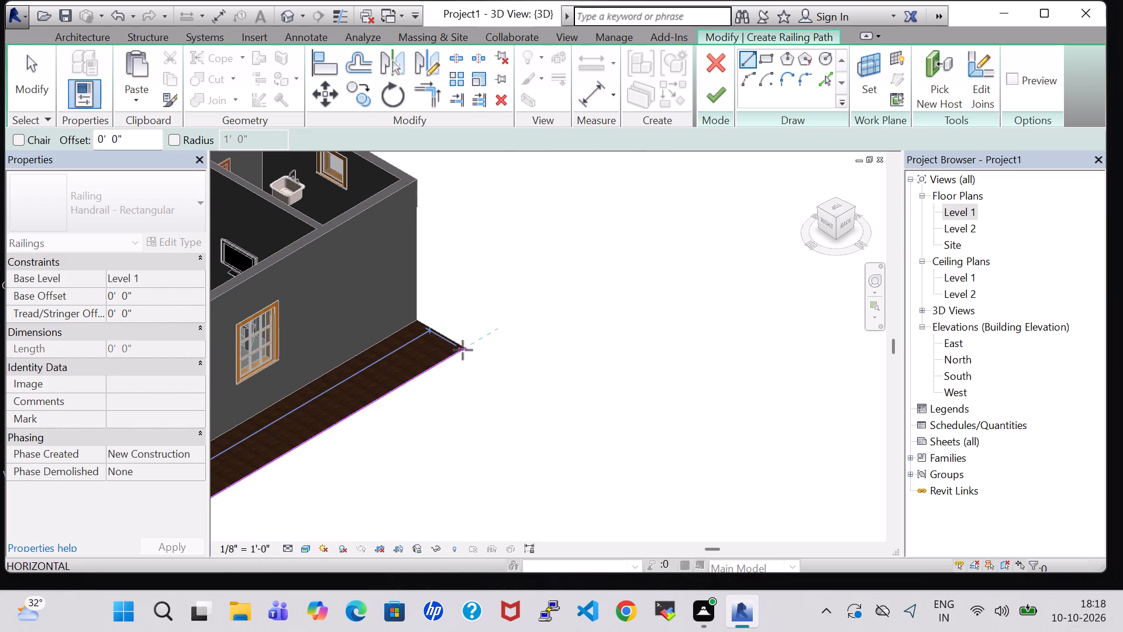
left_click(464, 348)
left_click(709, 95)
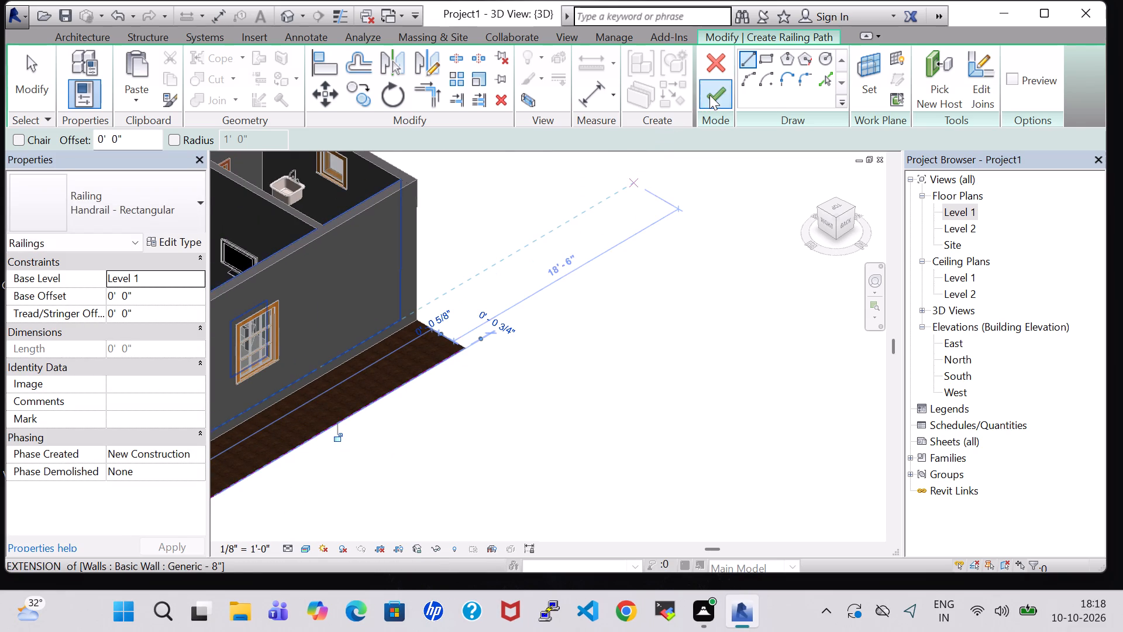
Create a 4' 0" Handrail - Rectangular railing across the north passage's west end, from the house's northwest corner to the north railing.
middle_click_drag(697, 314, 670, 345, "shift")
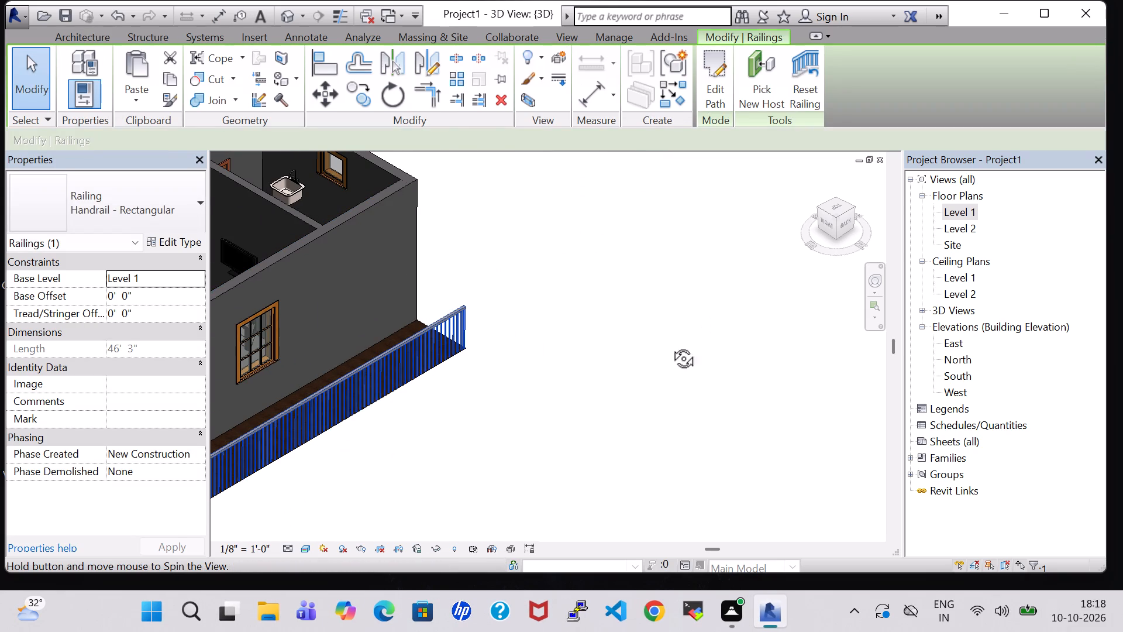
middle_click_drag(670, 345, 549, 432, "shift")
middle_click_drag(685, 439, 716, 252)
scroll(716, 252, "up", 1)
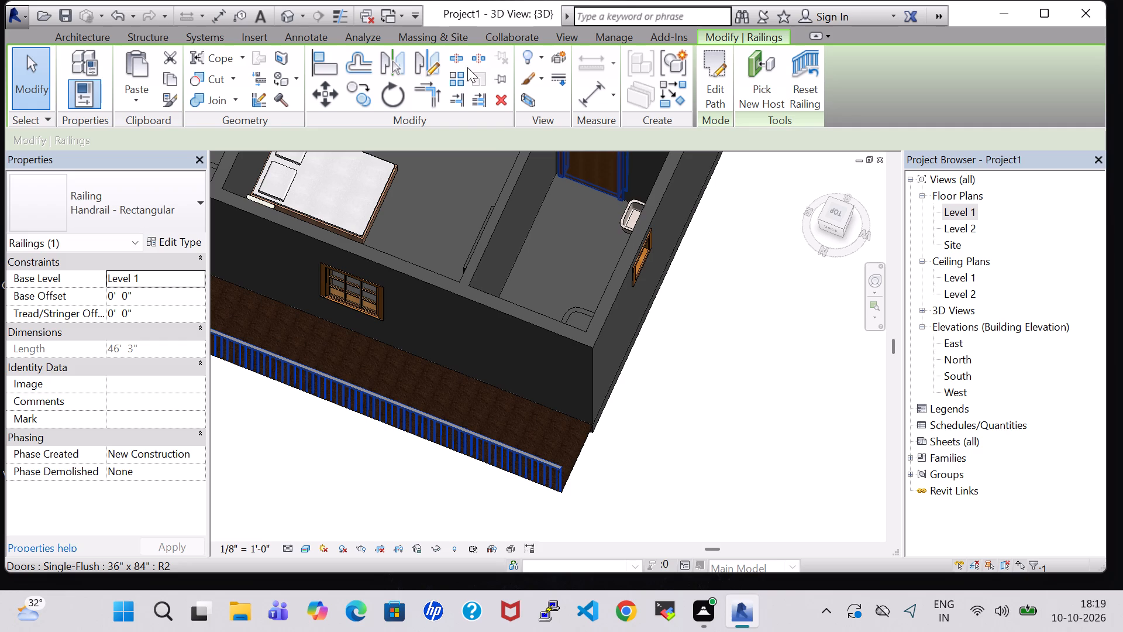
left_click(85, 33)
left_click(411, 61)
scroll(697, 478, "up", 2)
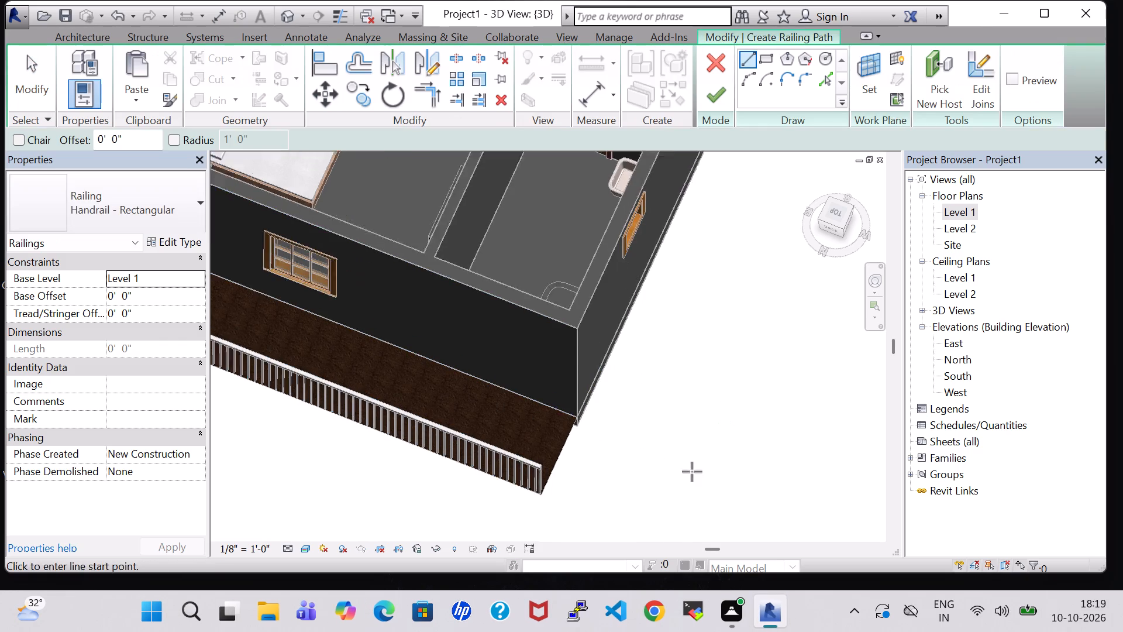
left_click(560, 411)
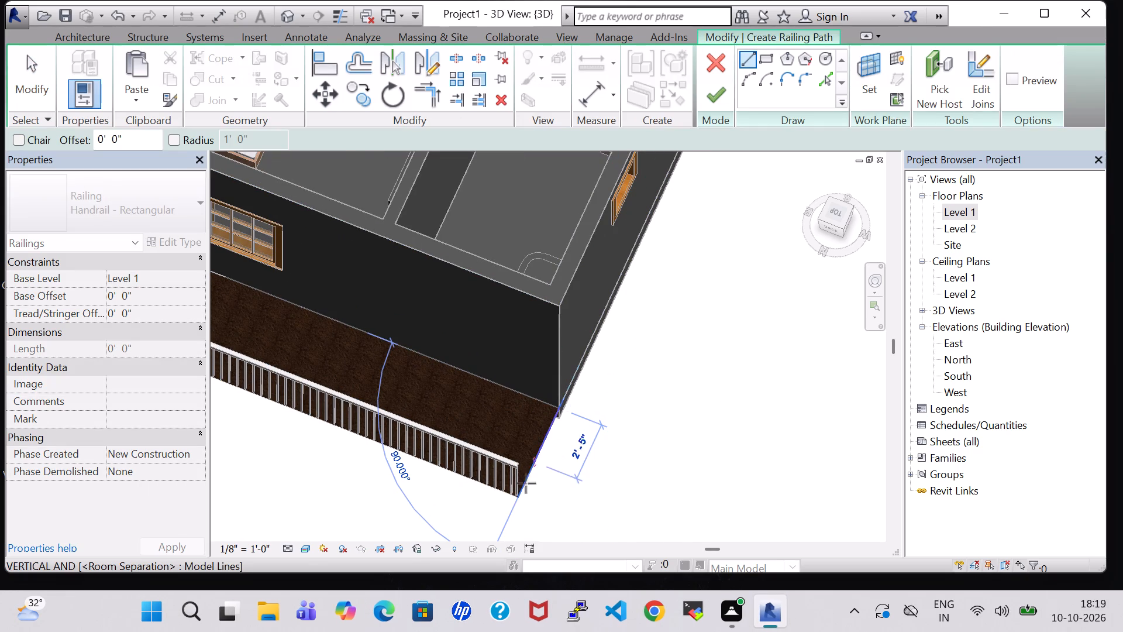
left_click(517, 498)
left_click(716, 94)
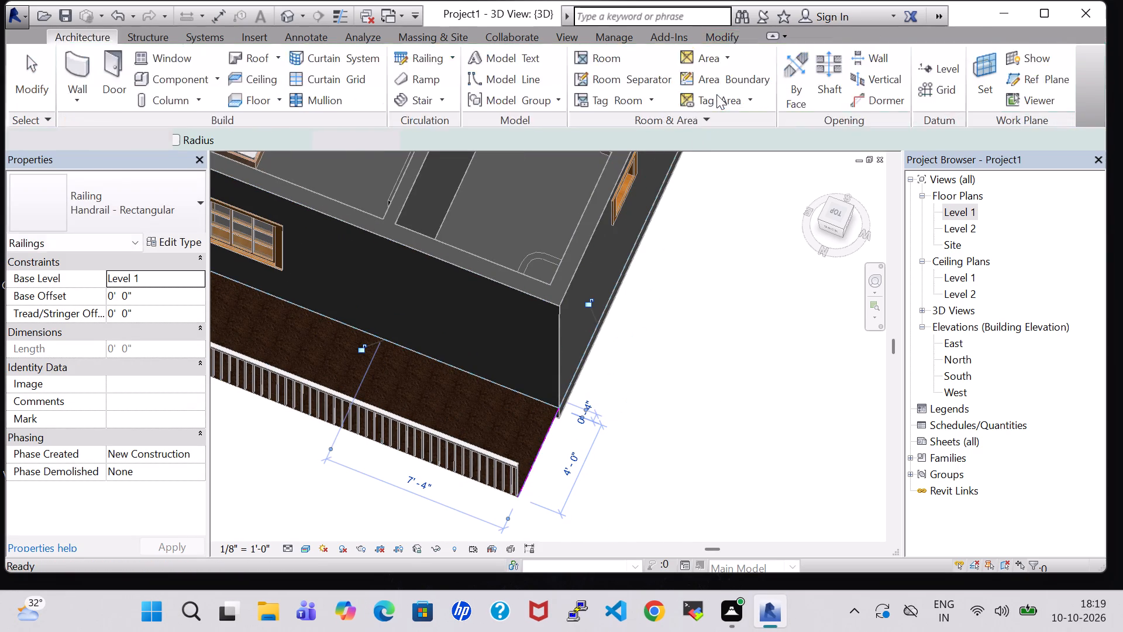
On the Level 1 plan, place a Single-Flush 30" x 80" door in the northwest bedroom's north wall, about 5' 2" east of the window.
middle_click_drag(653, 436, 677, 384, "shift")
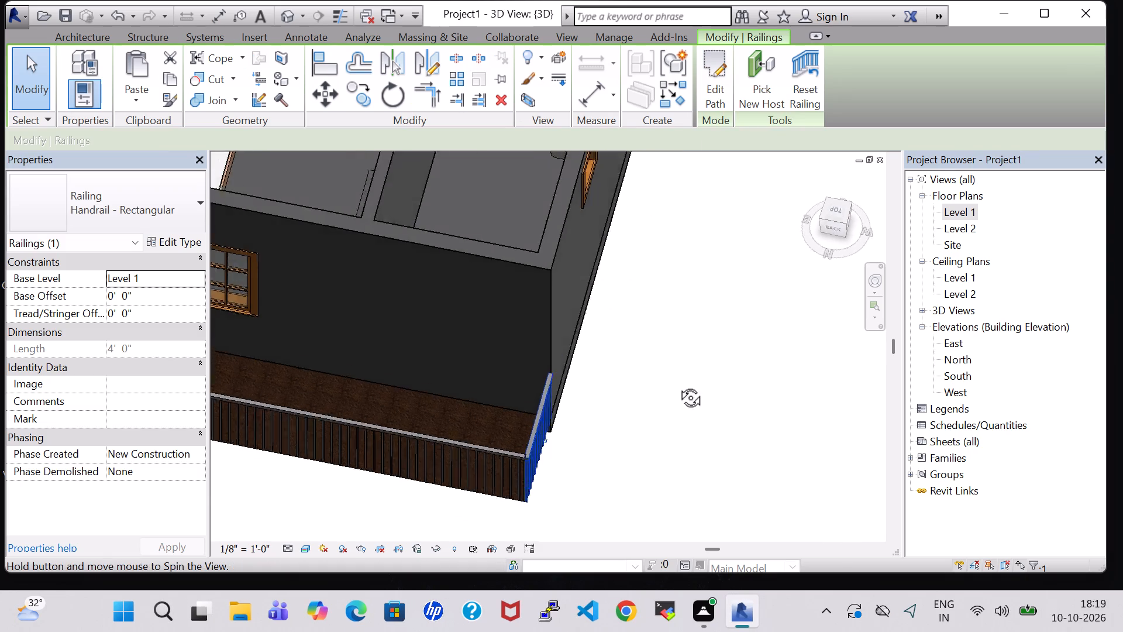
middle_click_drag(677, 384, 703, 301, "shift")
middle_click_drag(677, 324, 805, 310)
scroll(783, 315, "down", 5)
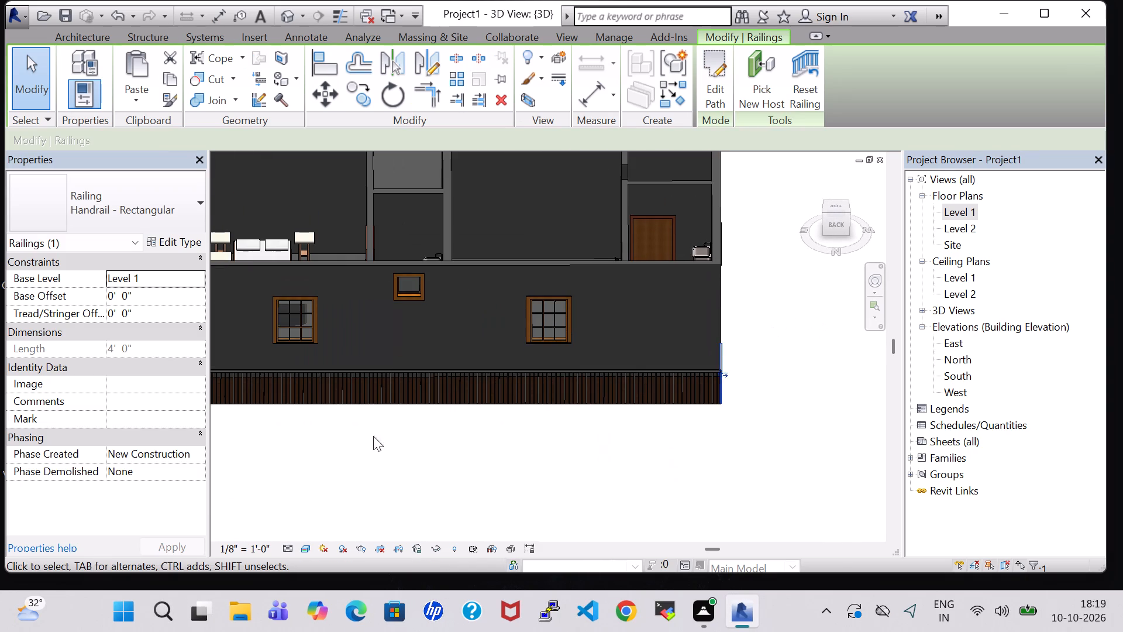
middle_click_drag(402, 455, 440, 518)
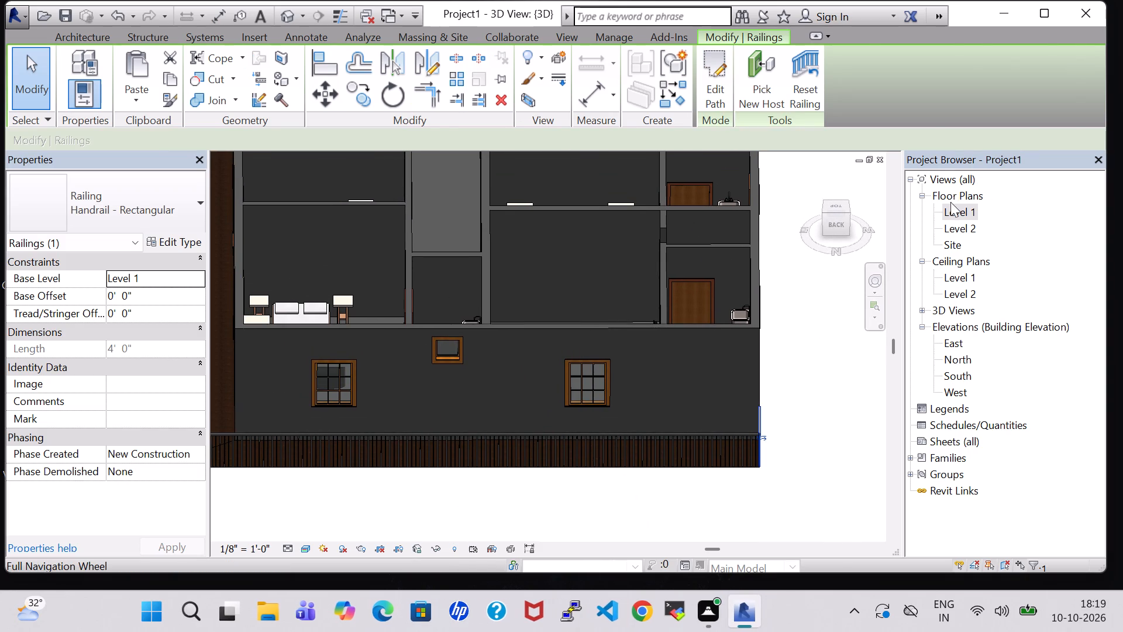
double_click(950, 211)
scroll(726, 355, "down", 1)
middle_click_drag(726, 355, 433, 324)
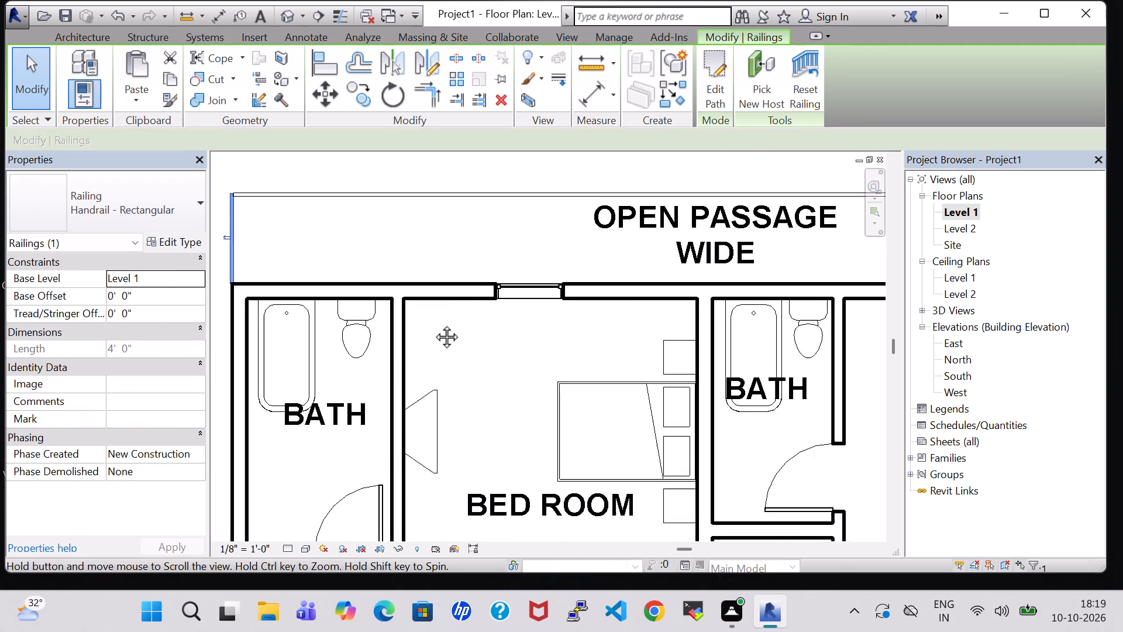
middle_click_drag(433, 324, 416, 322)
scroll(415, 322, "down", 1)
left_click(80, 32)
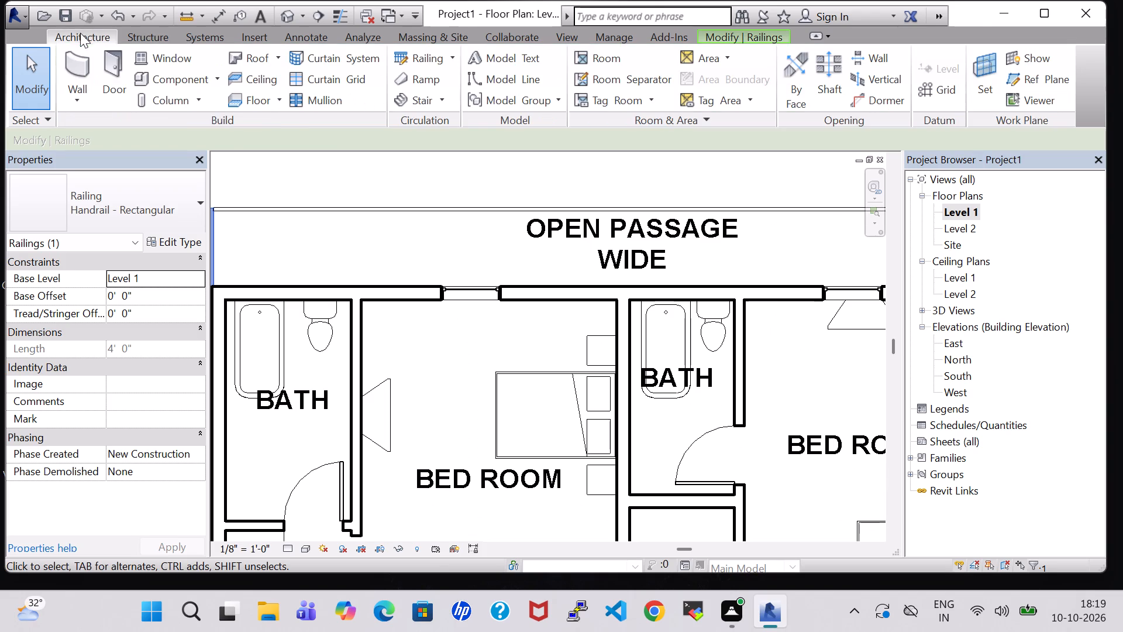
left_click(120, 59)
left_click(110, 201)
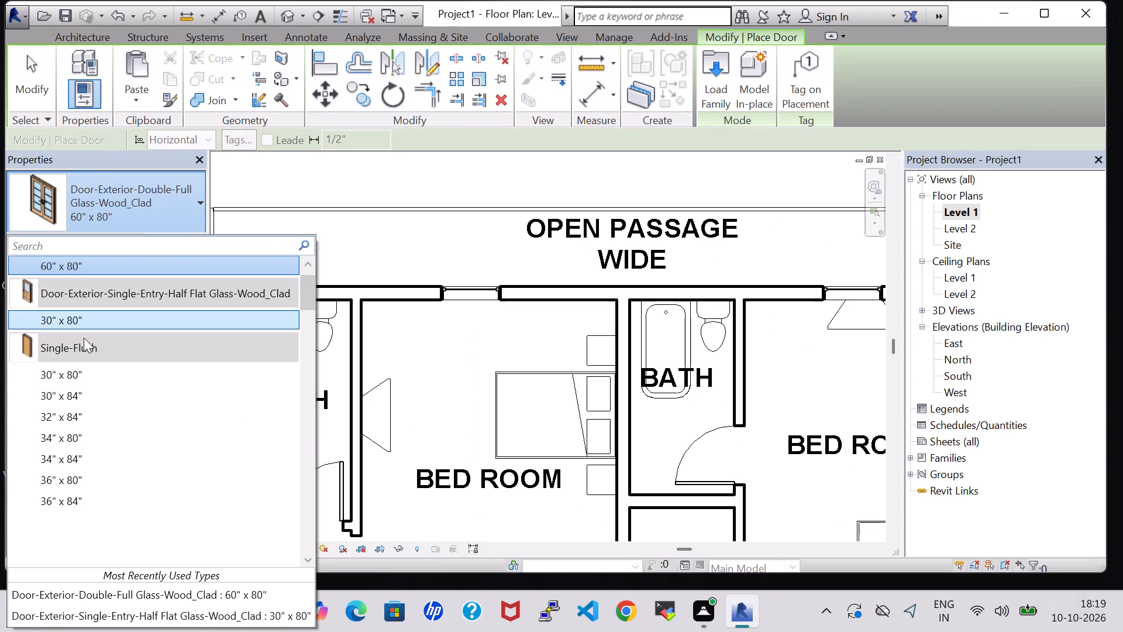
left_click(75, 370)
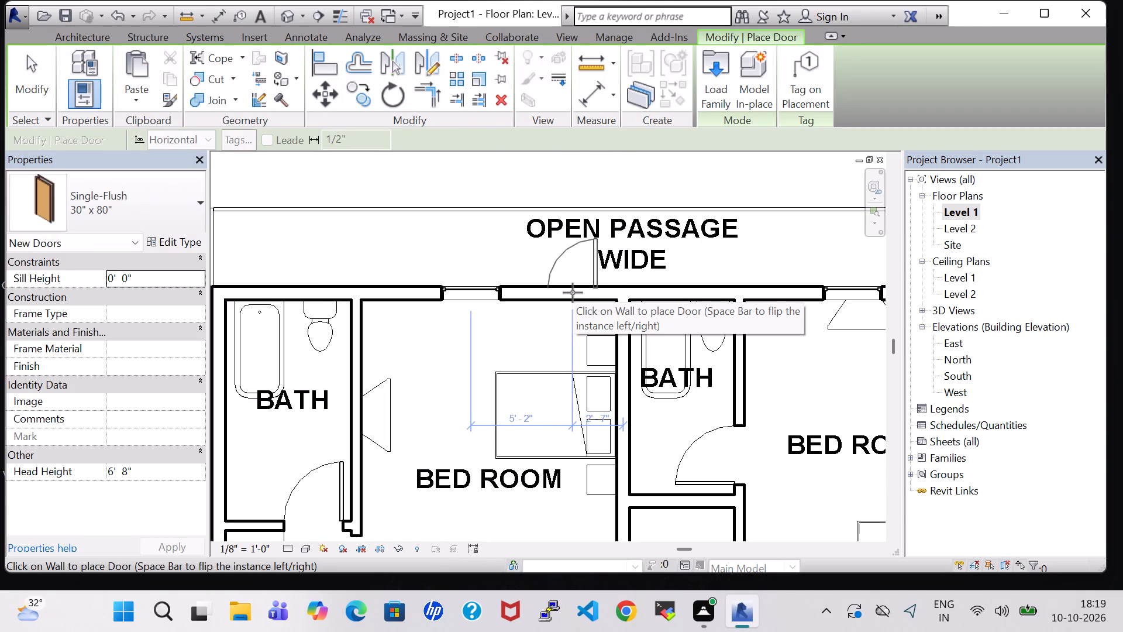
left_click(573, 293)
Place another 30" x 80" door in the northeast bedroom's north wall, about 4' 8" east of the window, opening onto the passage.
middle_click_drag(680, 260, 302, 253)
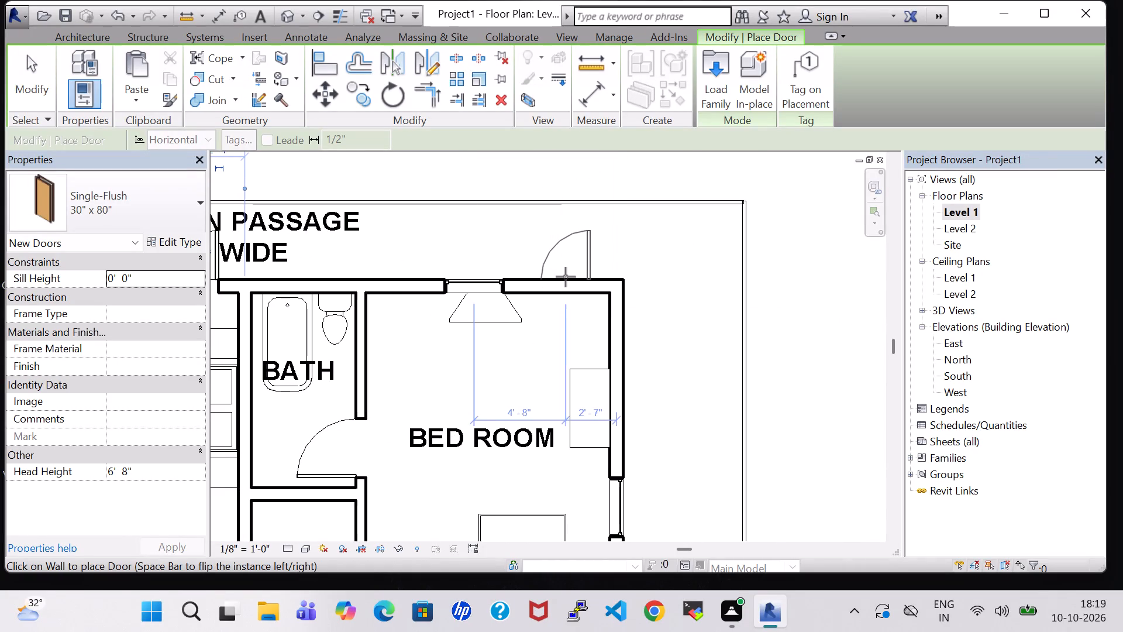
left_click(566, 277)
scroll(632, 280, "down", 3)
scroll(713, 399, "down", 1)
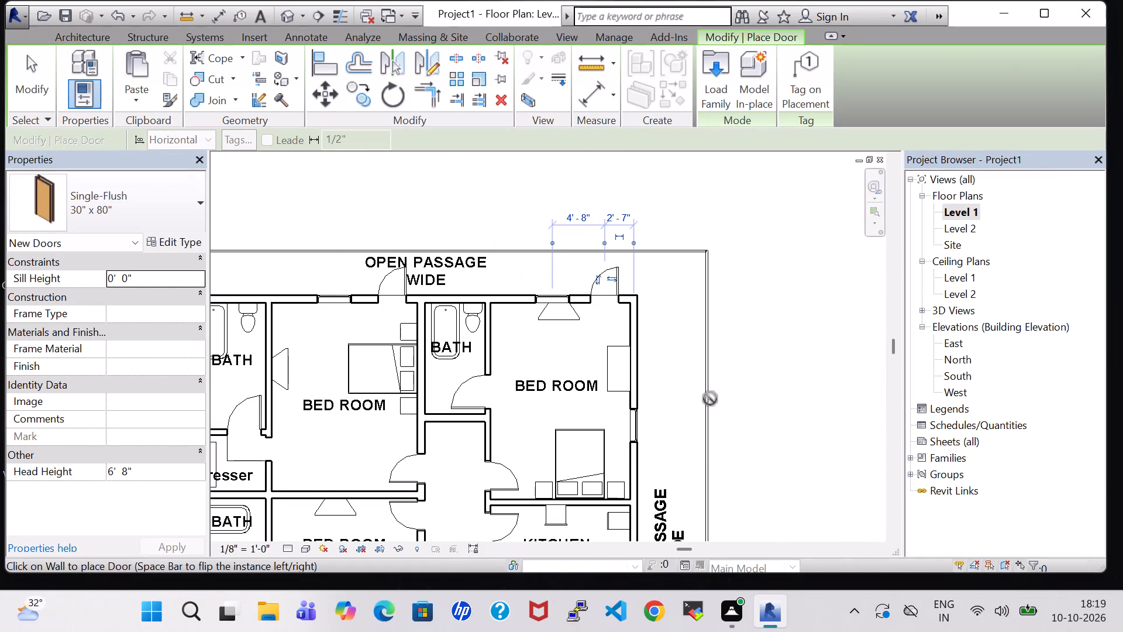
key("Escape")
key("Escape")
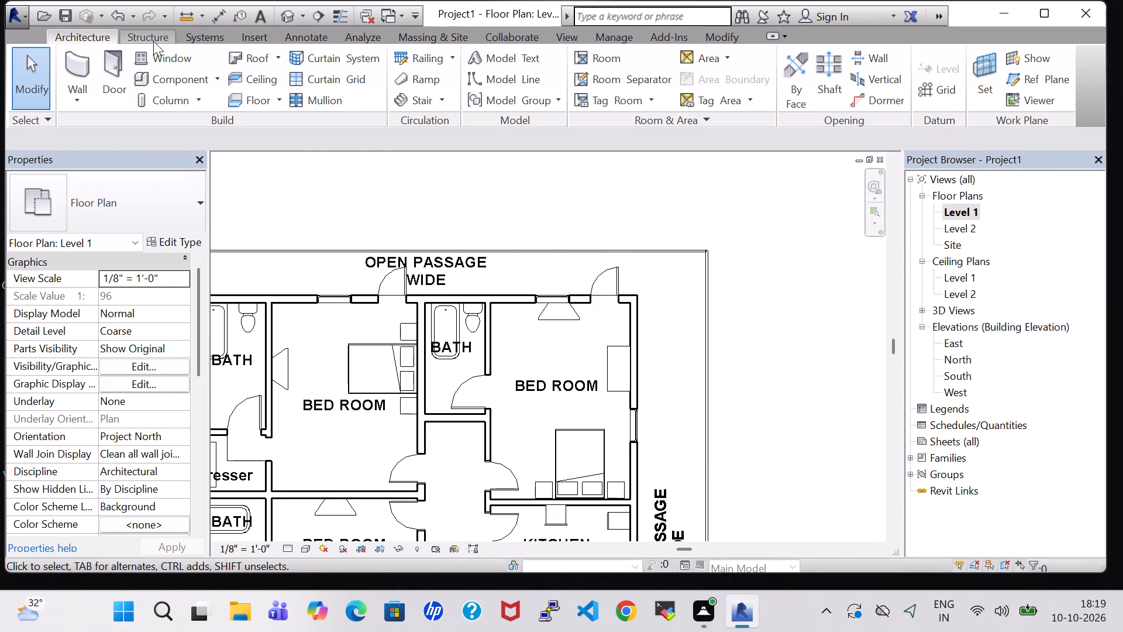
Examine the two new passage doors from the back in 3D, and review the whole Level 1 plan.
left_click(282, 18)
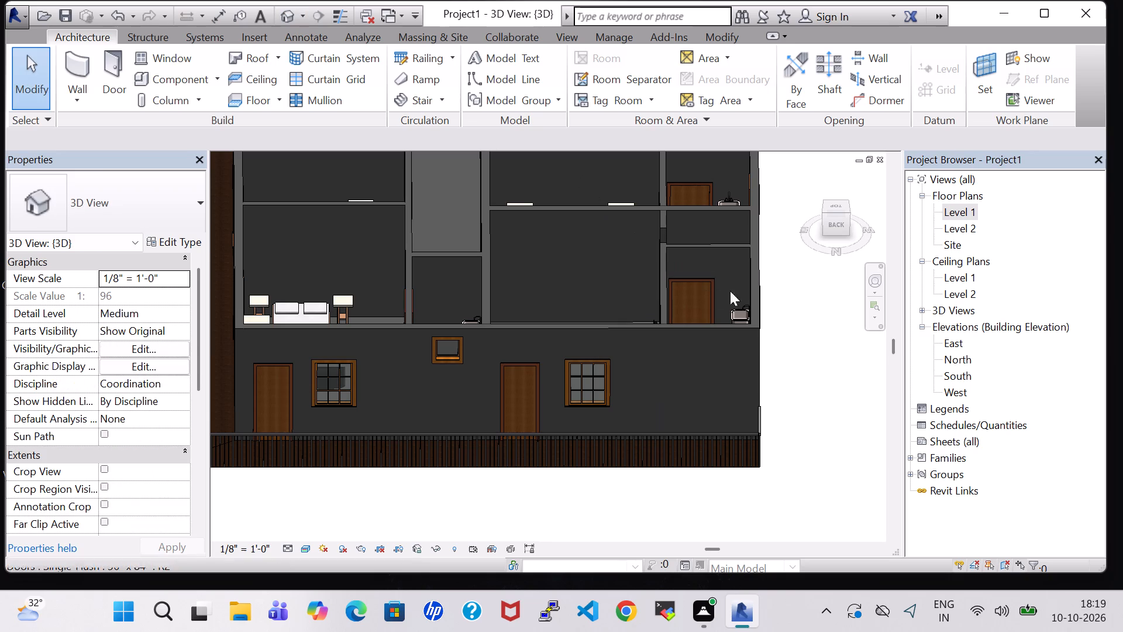
scroll(571, 451, "down", 1)
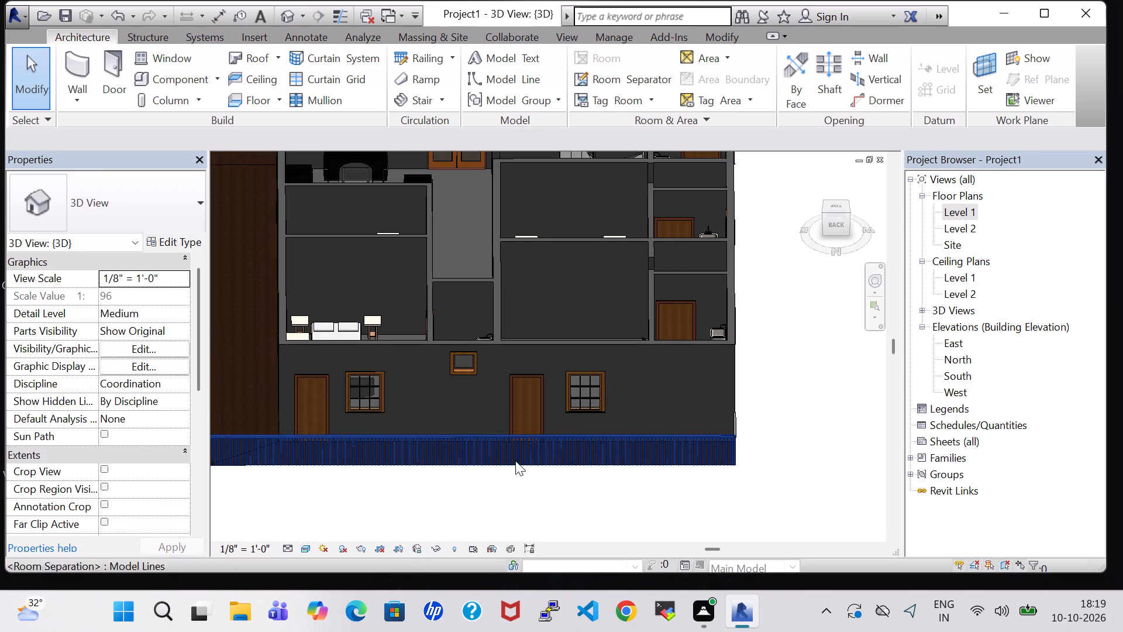
double_click(959, 215)
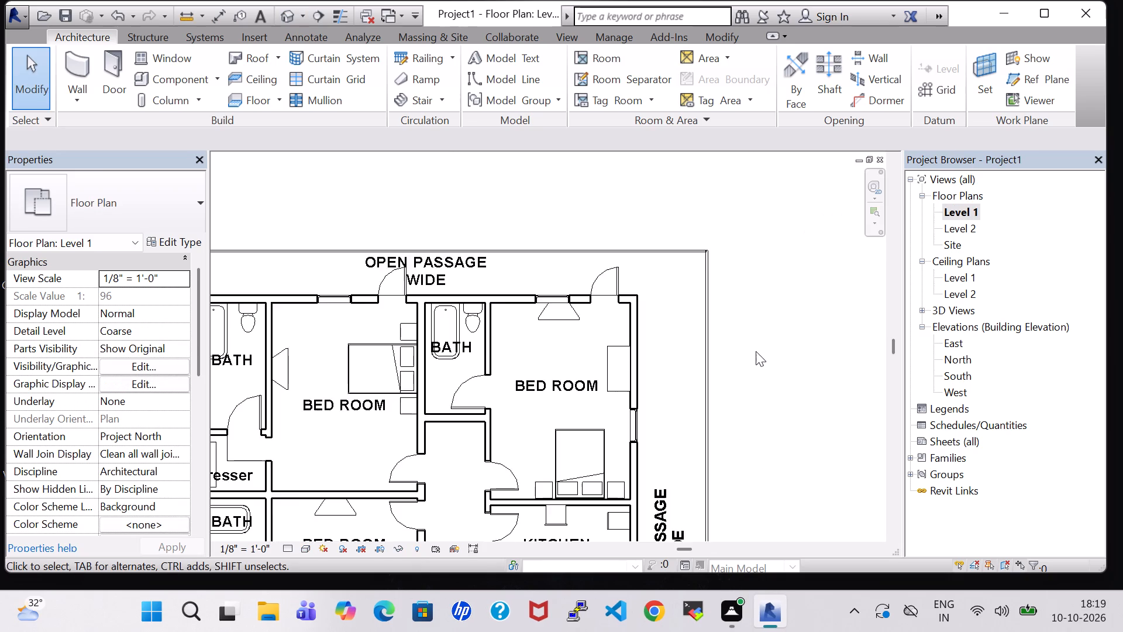
scroll(755, 351, "down", 3)
middle_click_drag(756, 370, 735, 293)
scroll(735, 293, "down", 2)
middle_click_drag(742, 336, 715, 286)
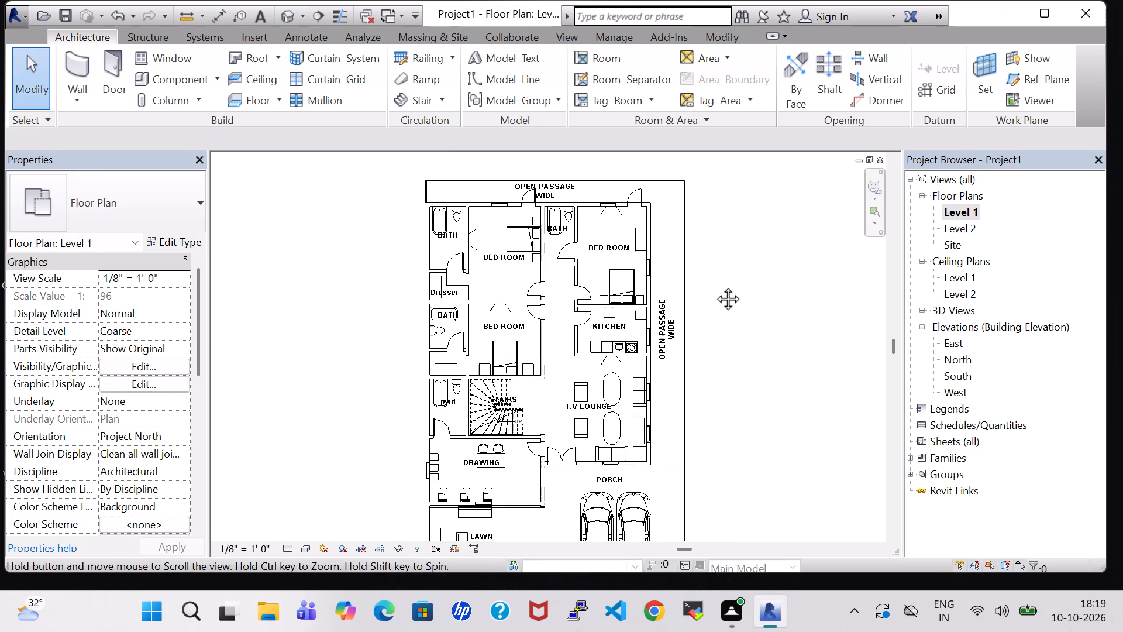
middle_click_drag(715, 286, 715, 277)
Examine the house and its railings in 3D from the back, the east side and the front.
left_click(290, 15)
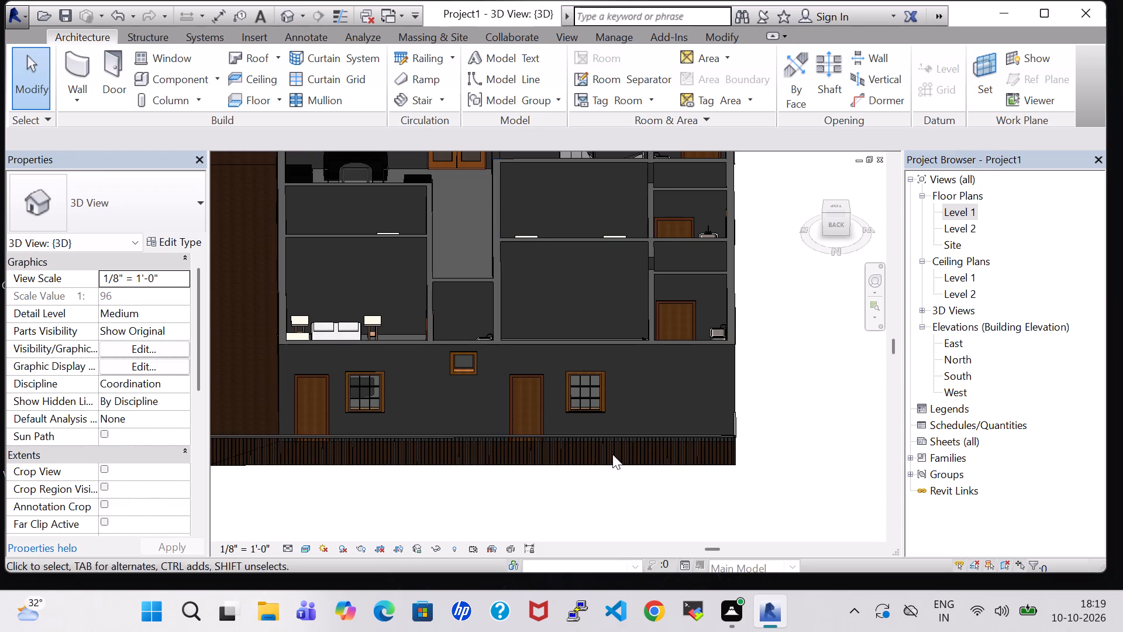
middle_click_drag(326, 486, 438, 475, "shift")
middle_click_drag(440, 473, 611, 252)
middle_click_drag(328, 386, 463, 389, "shift")
middle_click_drag(649, 392, 587, 256)
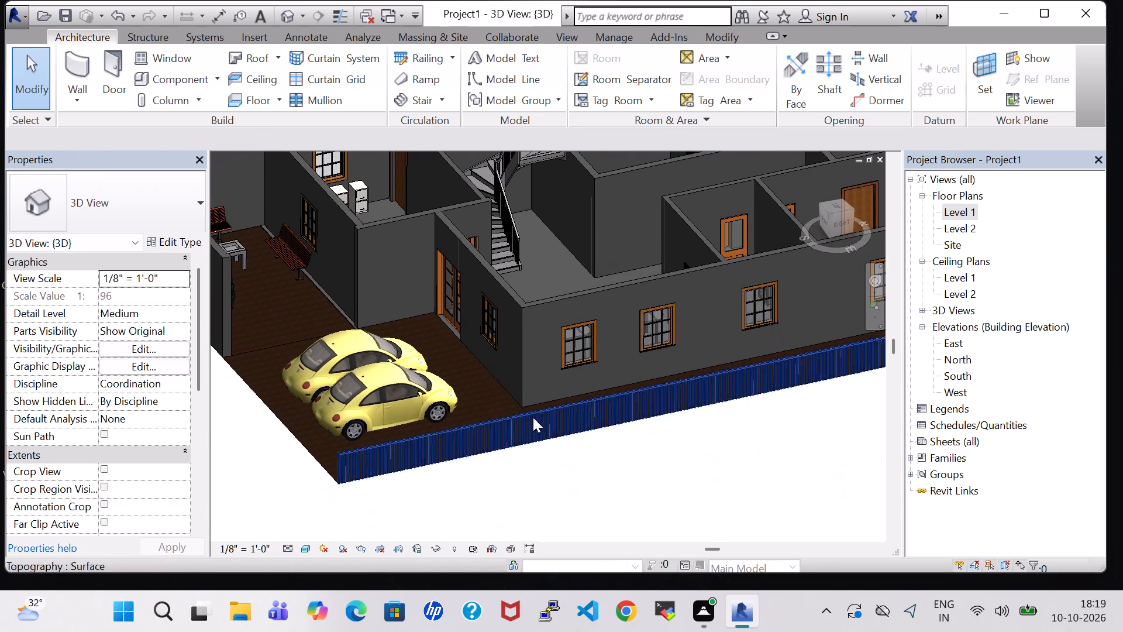
middle_click_drag(596, 473, 697, 441, "shift")
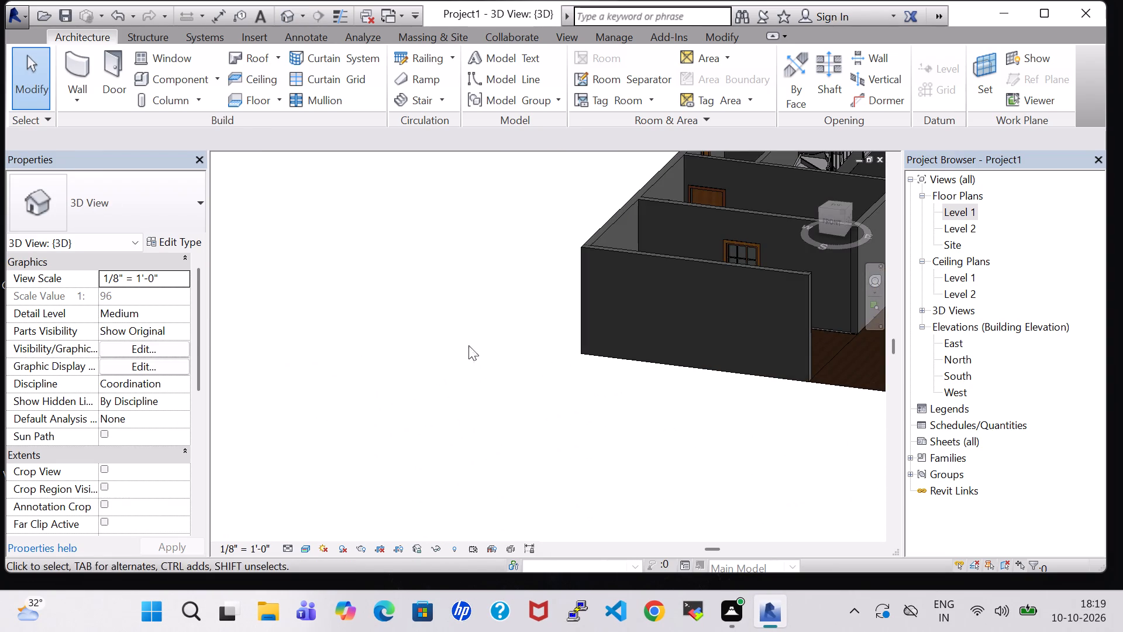
scroll(386, 317, "up", 1)
middle_click_drag(408, 290, 168, 322)
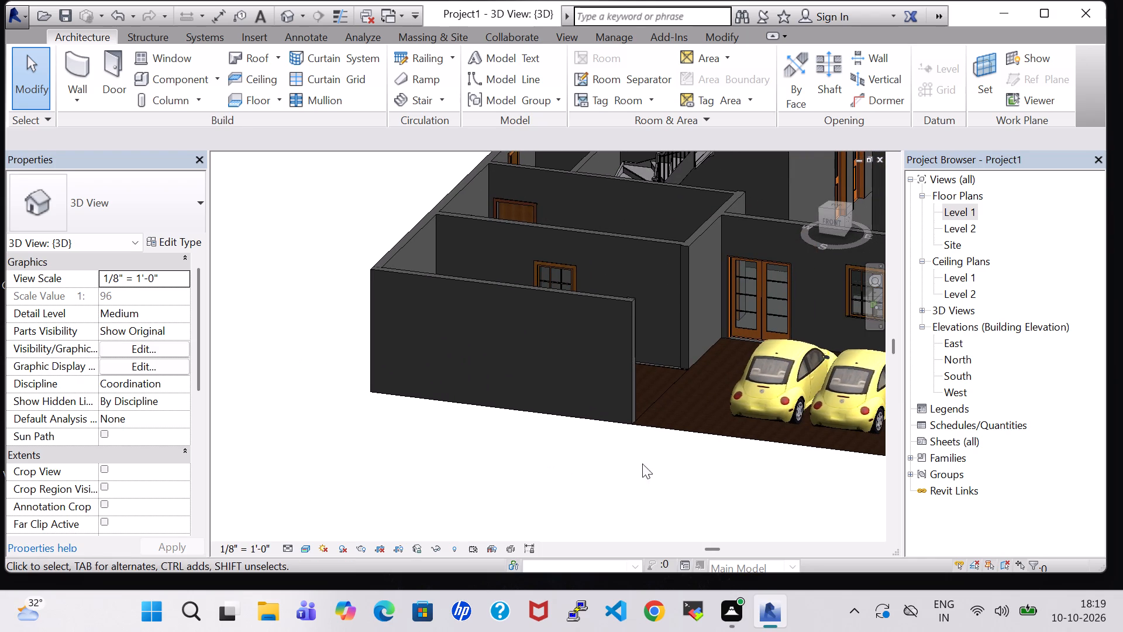
middle_click_drag(669, 463, 686, 462, "shift")
middle_click_drag(381, 207, 381, 230)
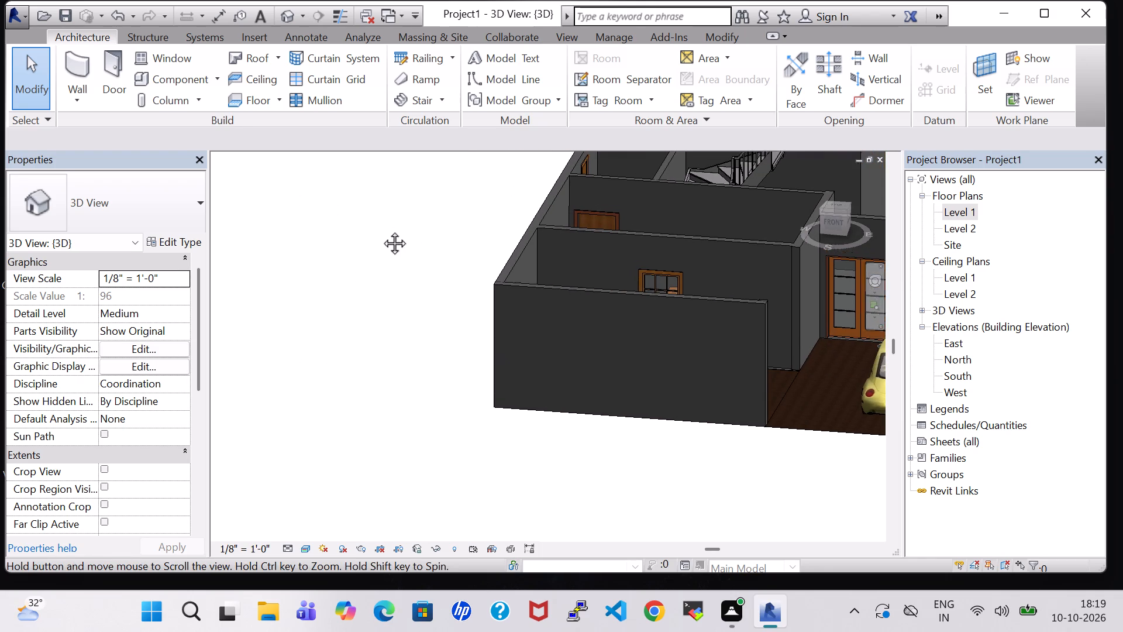
middle_click_drag(381, 230, 194, 283)
scroll(887, 400, "down", 2)
scroll(614, 366, "down", 2)
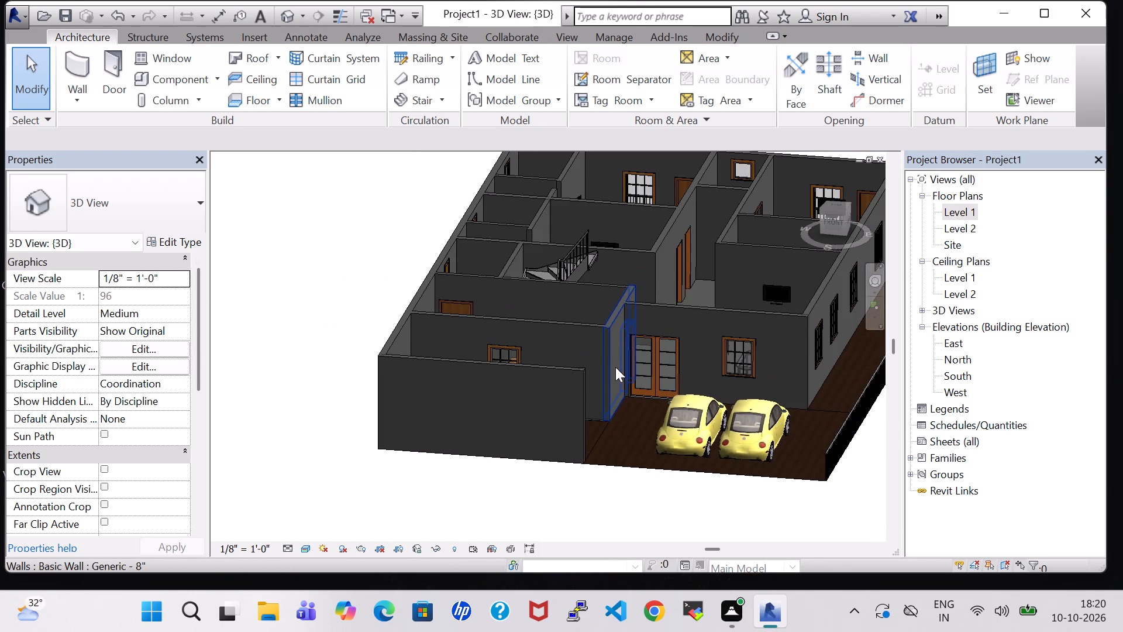
scroll(618, 368, "down", 1)
middle_click_drag(728, 488, 742, 481, "shift")
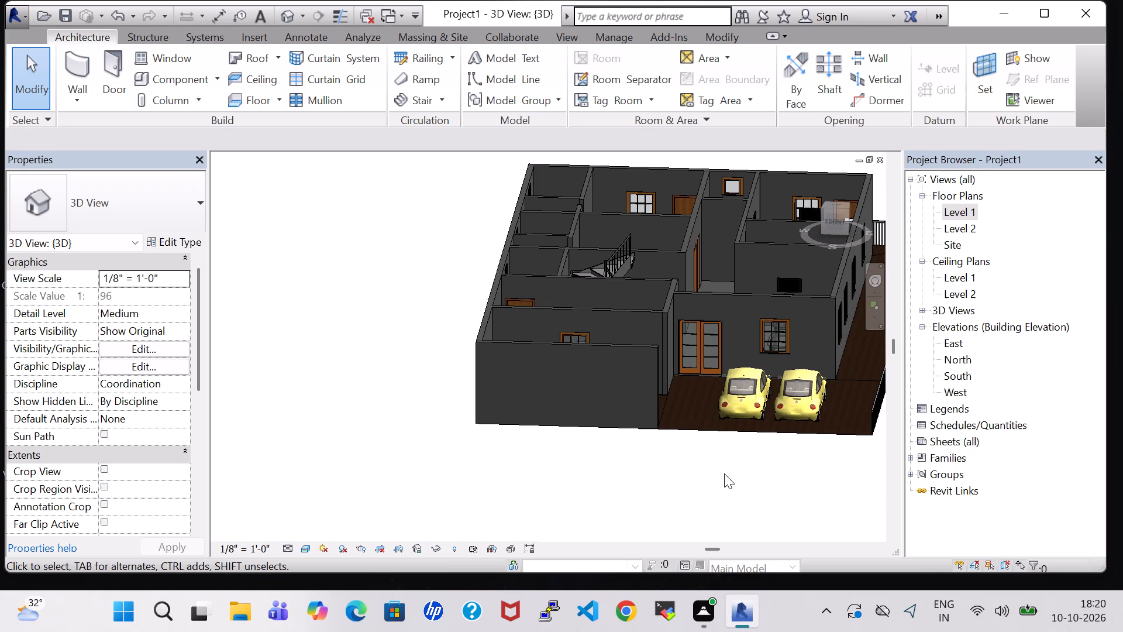
middle_click_drag(415, 178, 281, 204)
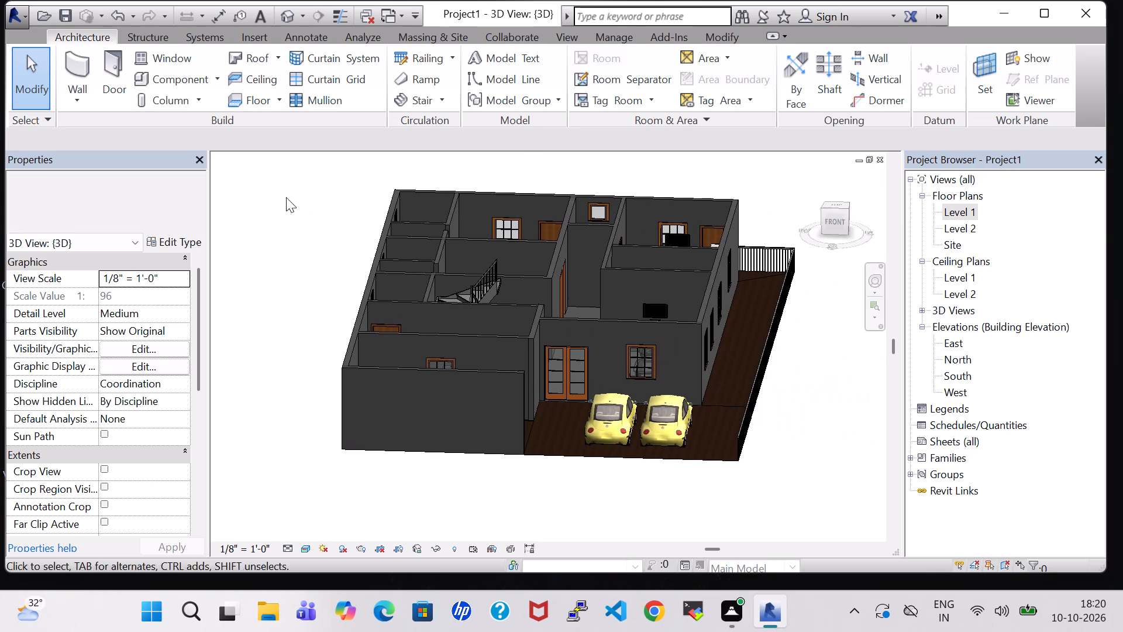
middle_click_drag(763, 461, 770, 435, "shift")
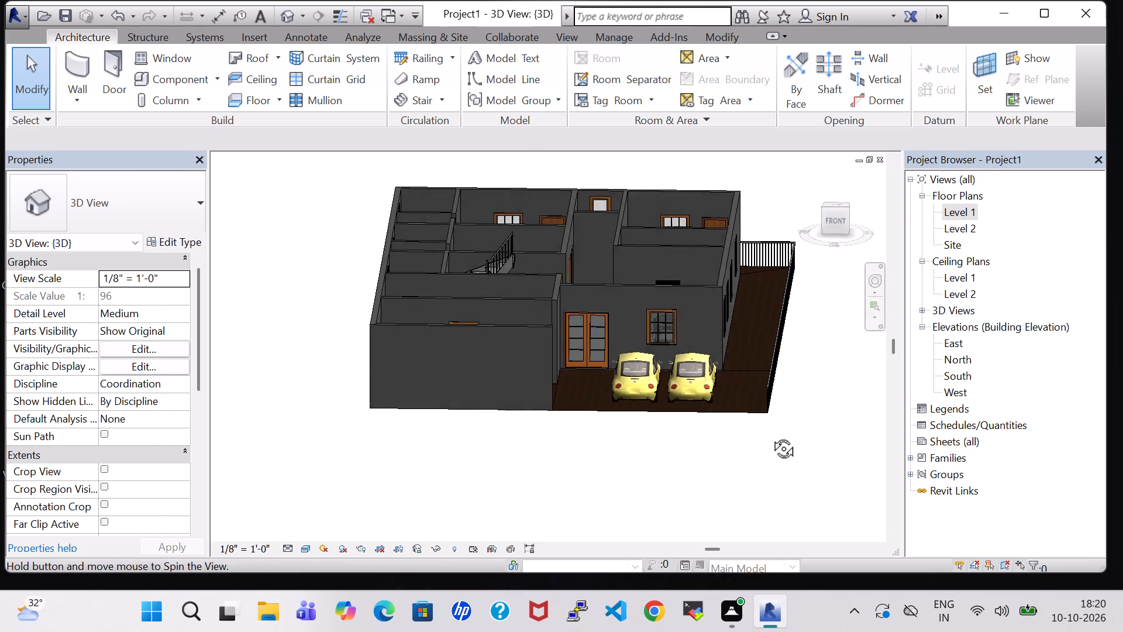
middle_click_drag(770, 435, 774, 415, "shift")
Examine the porch's open front, the east railing and the passage's northeast corner up close in 3D.
scroll(765, 387, "up", 1)
middle_click_drag(763, 349, 736, 412)
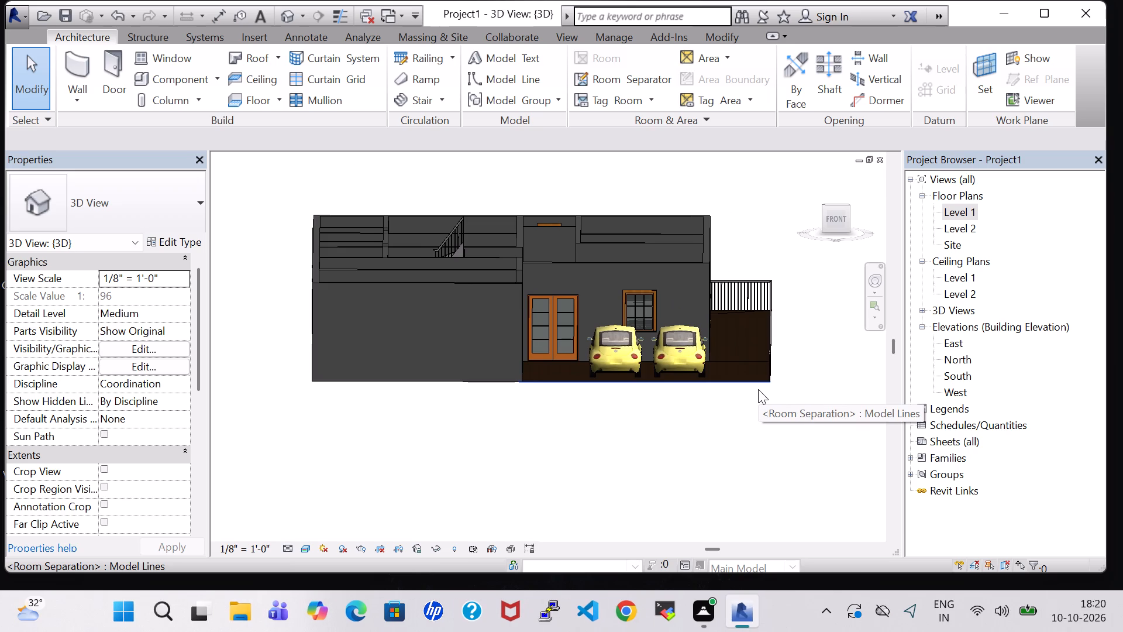
left_click(742, 425)
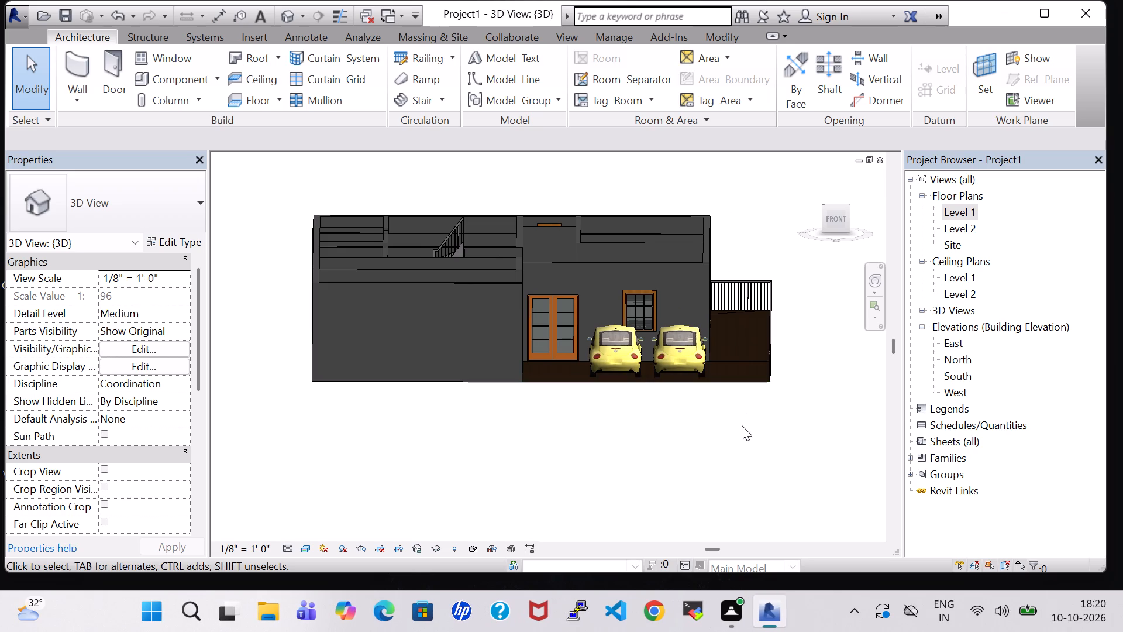
scroll(742, 425, "up", 6)
middle_click_drag(742, 425, 653, 469)
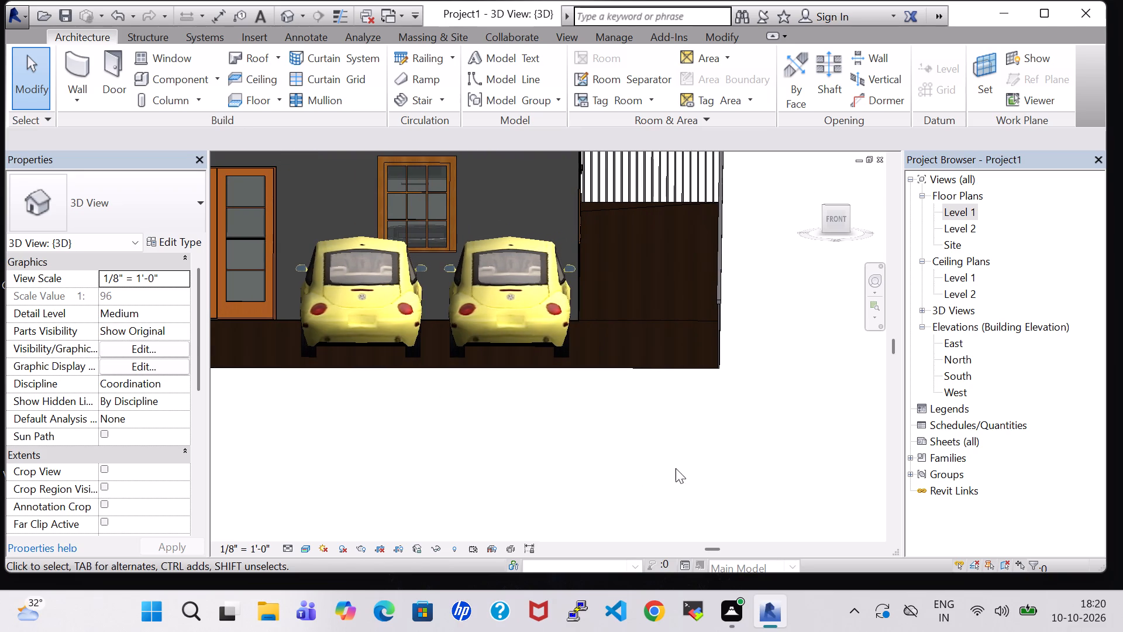
middle_click_drag(799, 381, 771, 376, "shift")
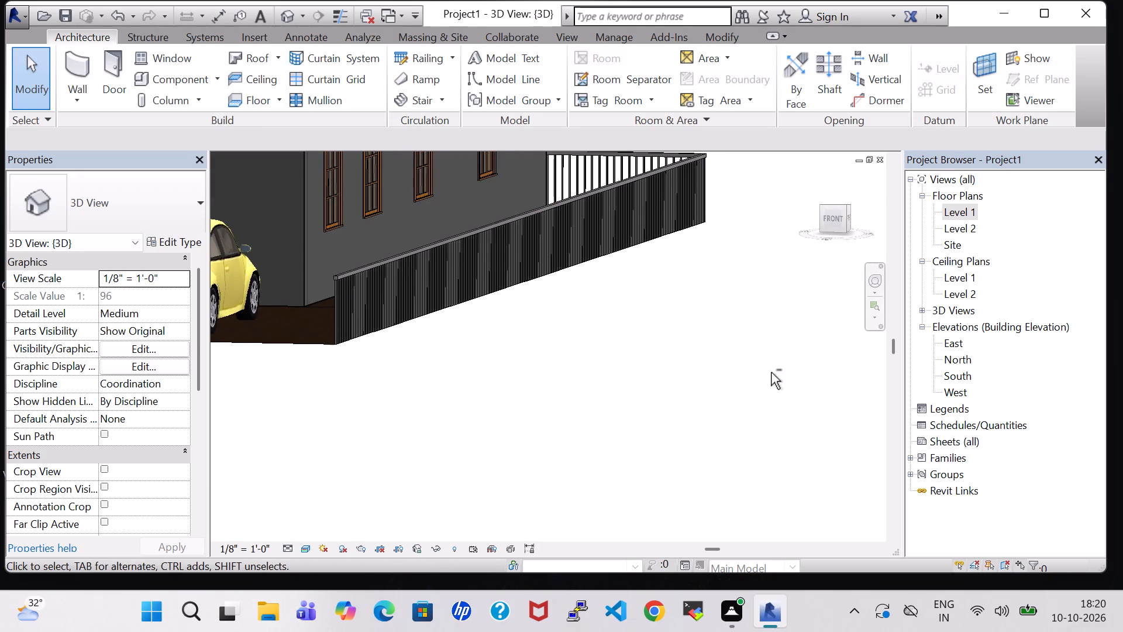
scroll(446, 365, "up", 1)
middle_click_drag(446, 365, 480, 379)
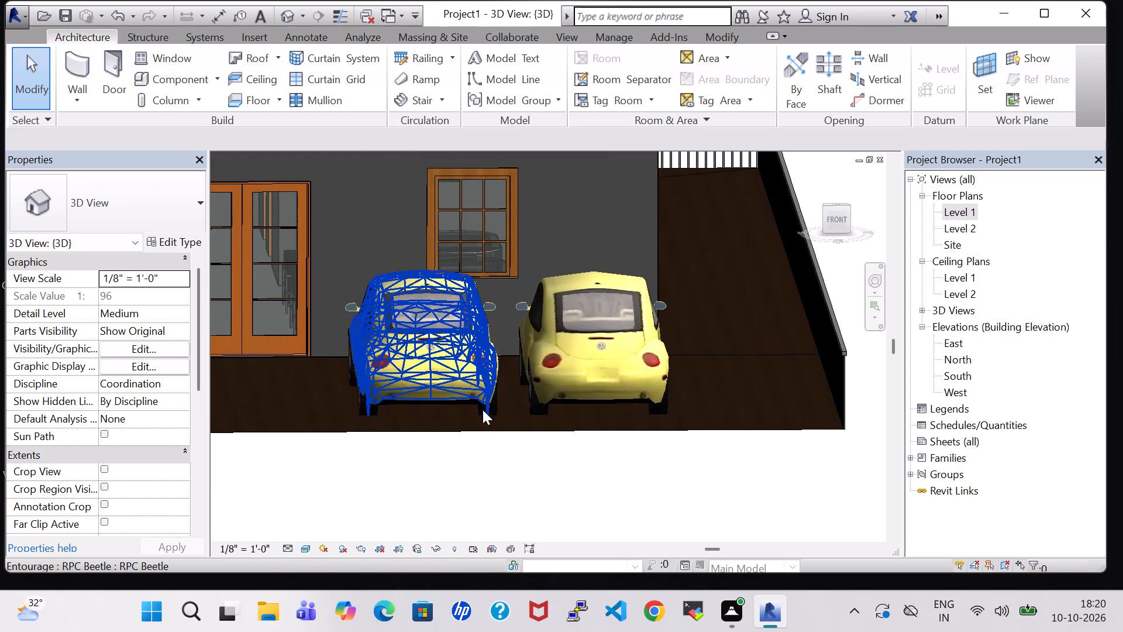
left_click(539, 473)
scroll(545, 469, "down", 1)
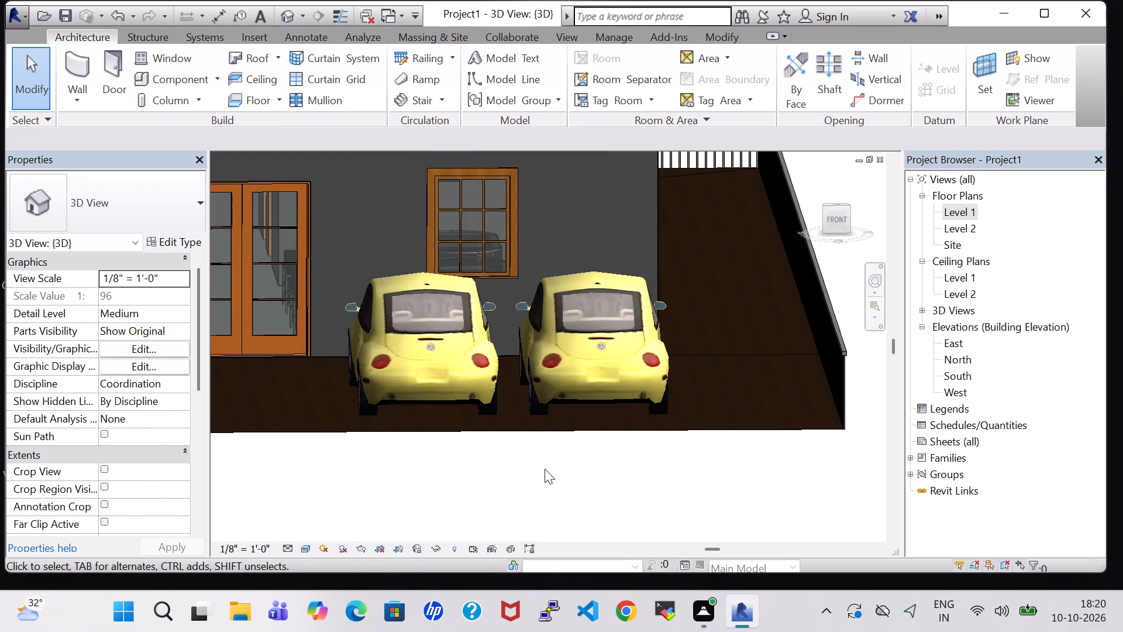
scroll(545, 469, "down", 1)
middle_click_drag(788, 307, 774, 429, "shift")
scroll(770, 429, "down", 1)
middle_click_drag(743, 430, 743, 418)
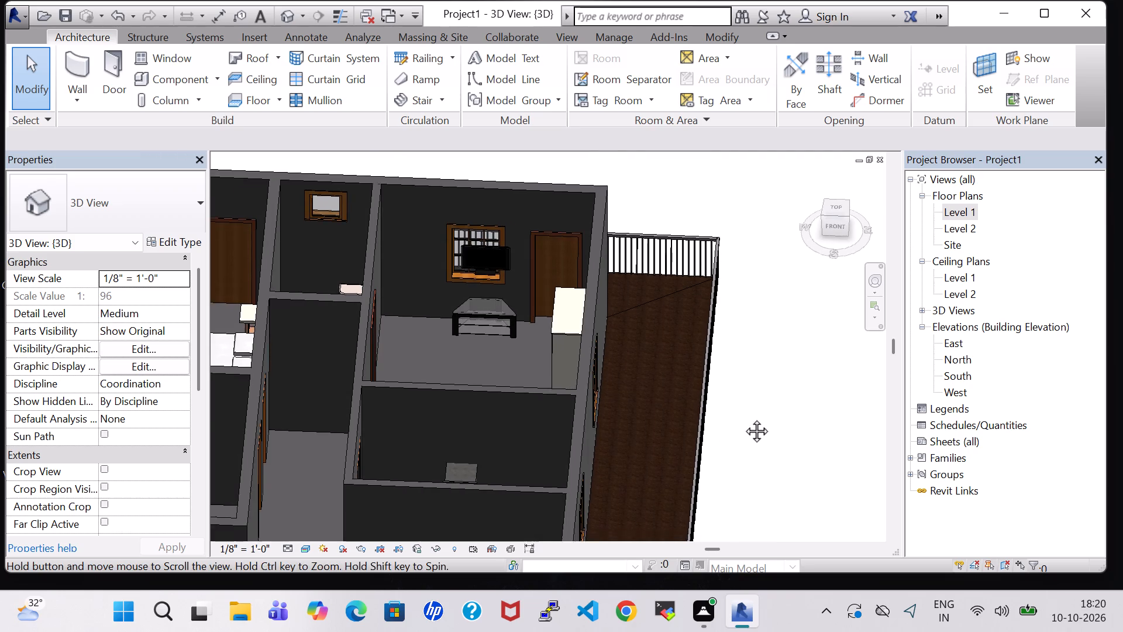
Examine the porch with the parked cars and the open east passage up close from the front in 3D.
middle_click_drag(743, 418, 750, 322)
scroll(768, 447, "up", 1)
middle_click_drag(768, 447, 790, 329)
scroll(791, 329, "down", 3)
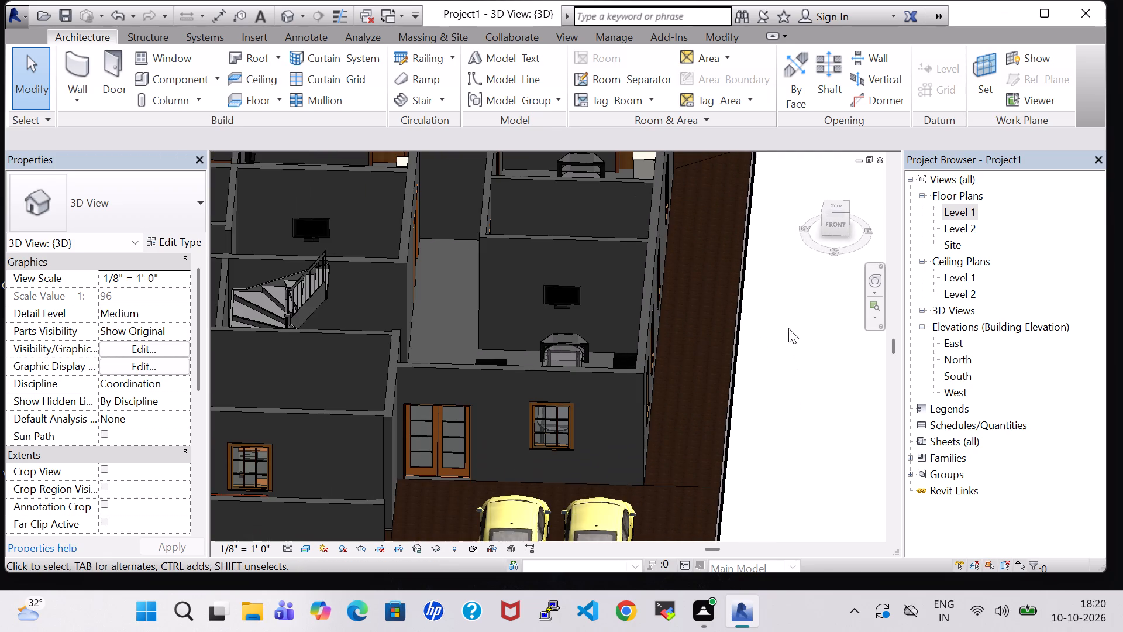
middle_click_drag(836, 439, 837, 331, "shift")
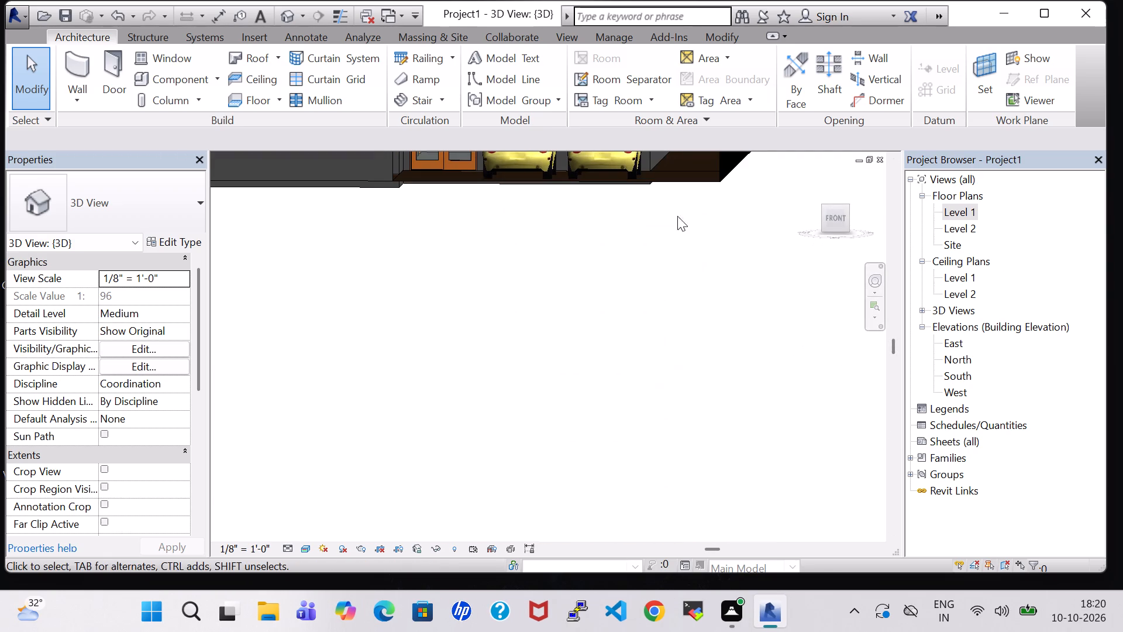
middle_click_drag(529, 228, 563, 270)
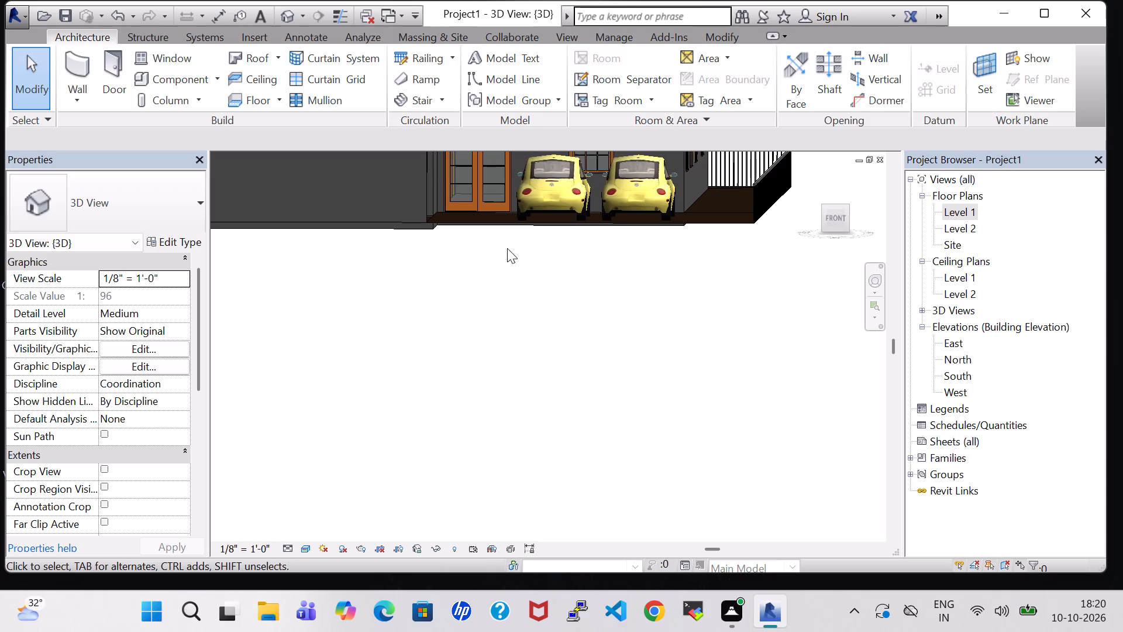
middle_click_drag(543, 253, 545, 324, "shift")
middle_click_drag(812, 370, 791, 297)
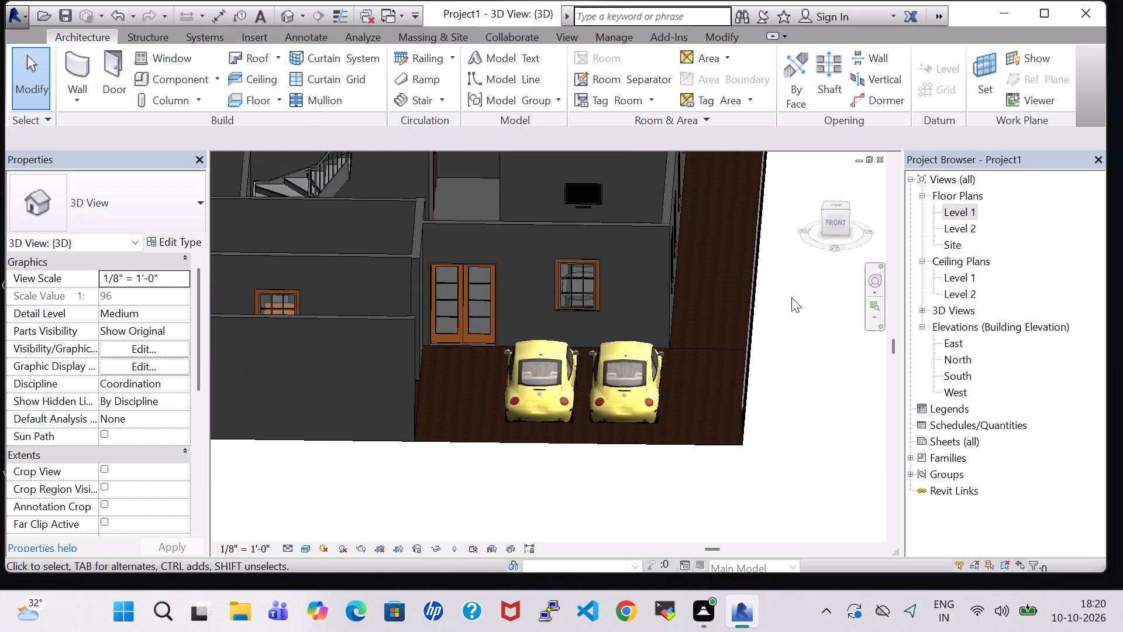
middle_click_drag(788, 329, 761, 334, "shift")
middle_click_drag(719, 404, 757, 375)
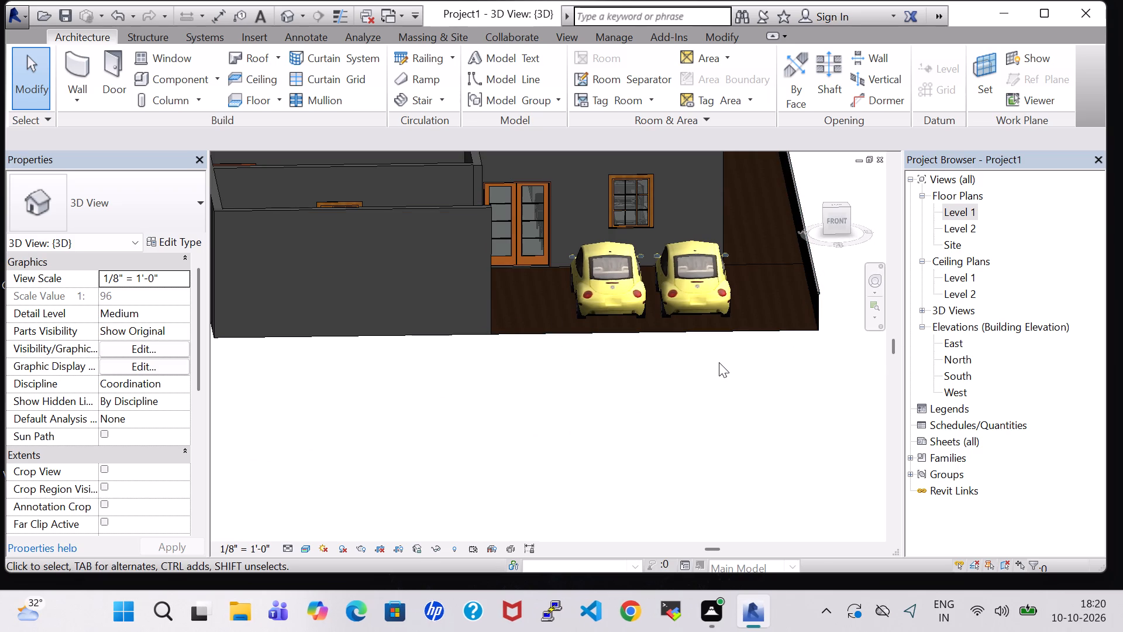
scroll(716, 367, "down", 1)
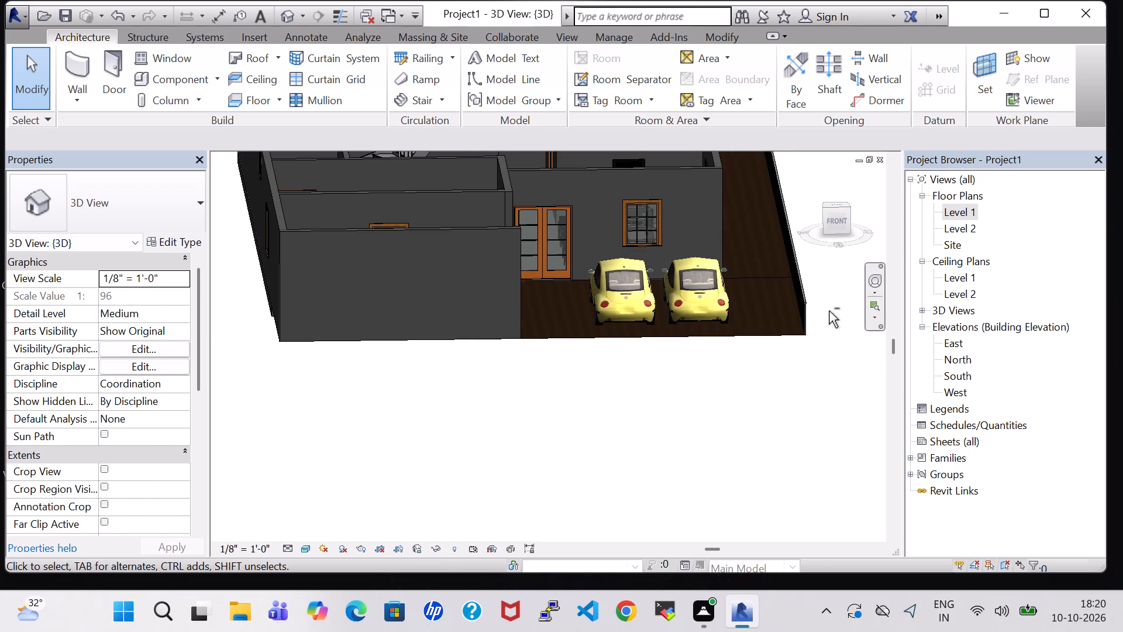
scroll(829, 311, "down", 1, "shift")
middle_click_drag(829, 311, 797, 369, "shift")
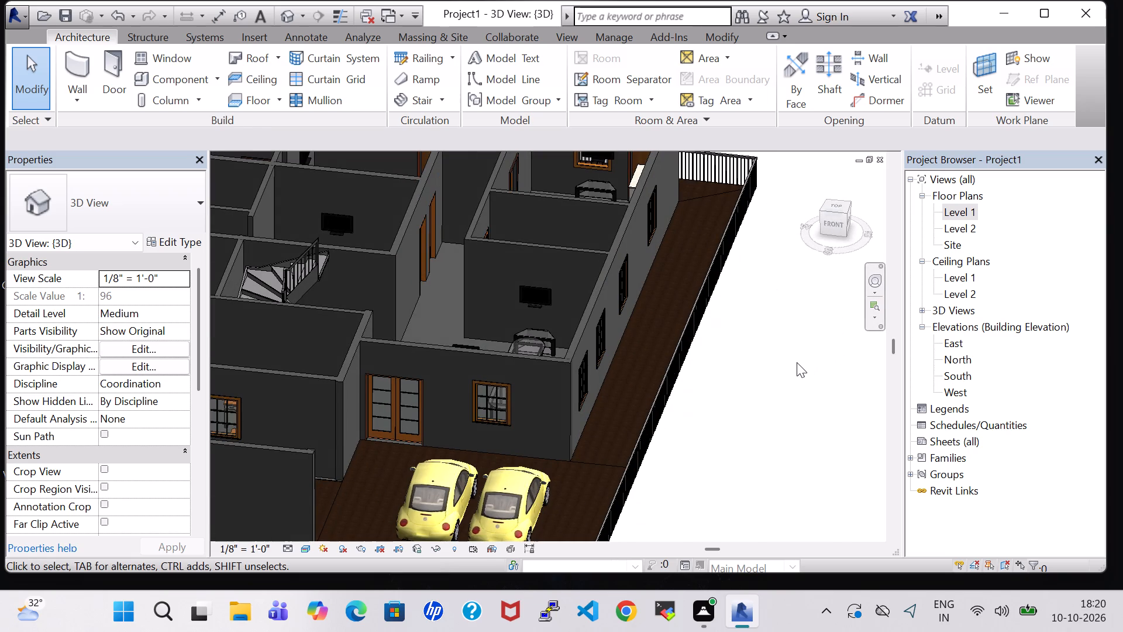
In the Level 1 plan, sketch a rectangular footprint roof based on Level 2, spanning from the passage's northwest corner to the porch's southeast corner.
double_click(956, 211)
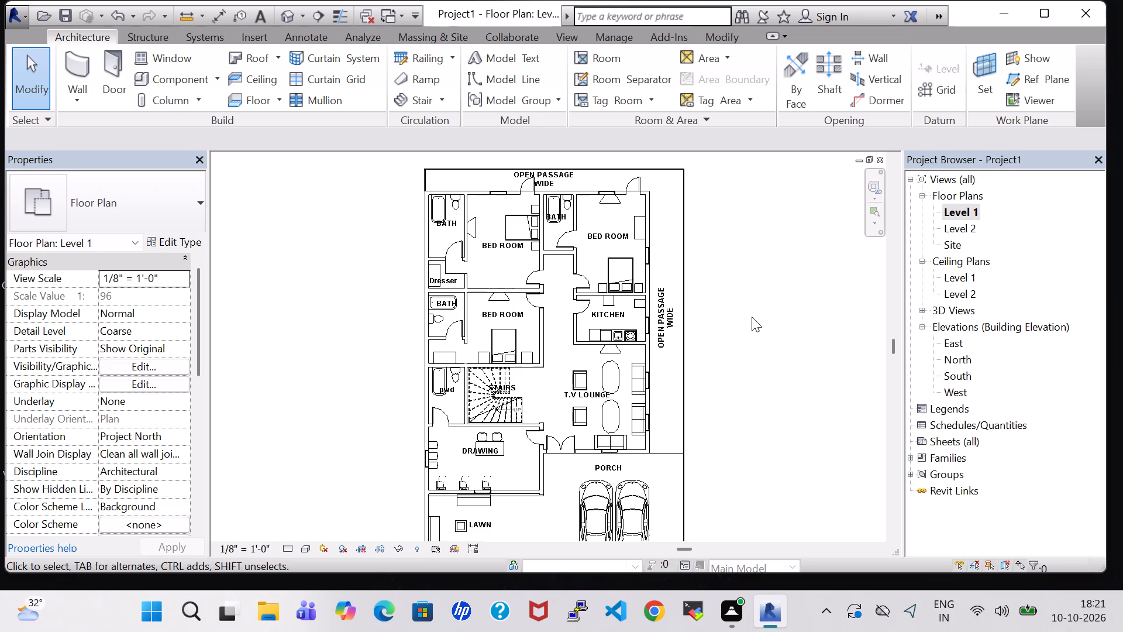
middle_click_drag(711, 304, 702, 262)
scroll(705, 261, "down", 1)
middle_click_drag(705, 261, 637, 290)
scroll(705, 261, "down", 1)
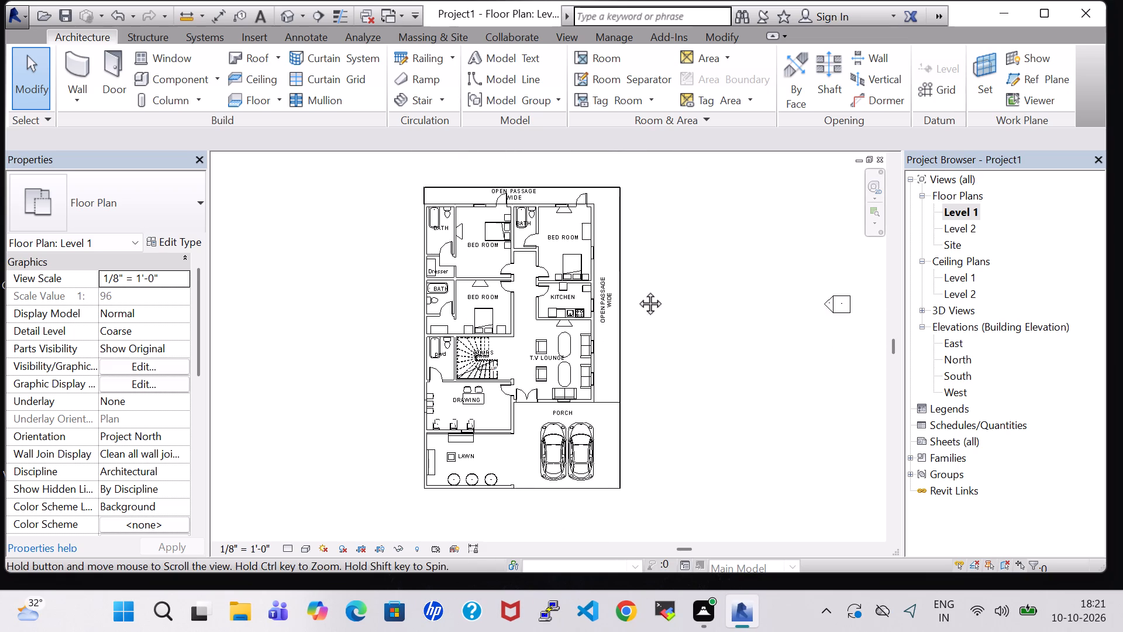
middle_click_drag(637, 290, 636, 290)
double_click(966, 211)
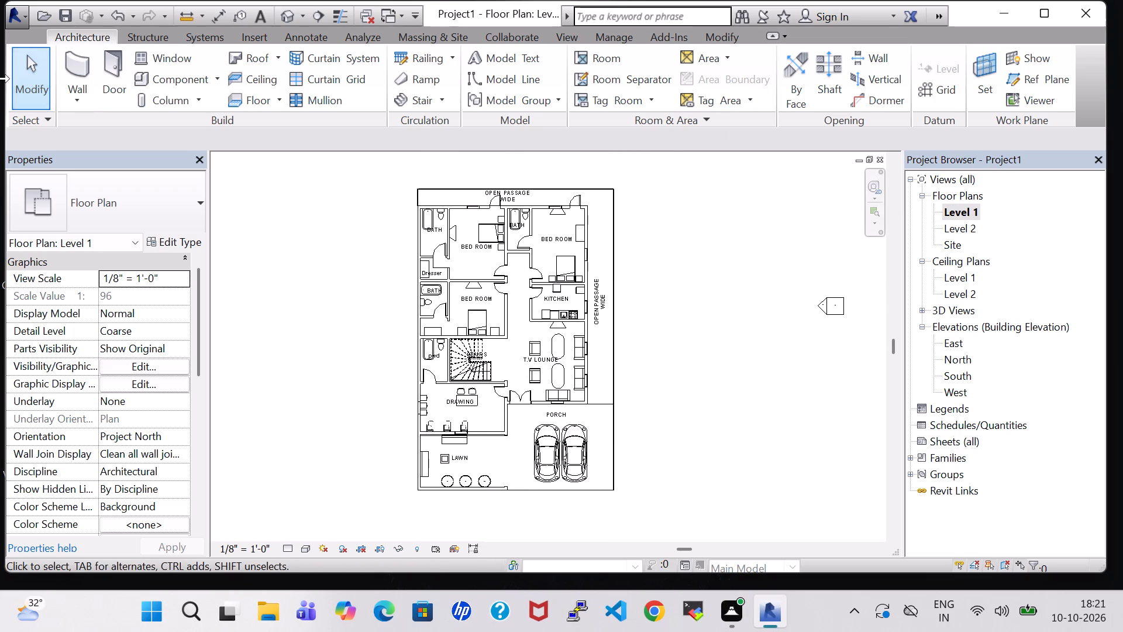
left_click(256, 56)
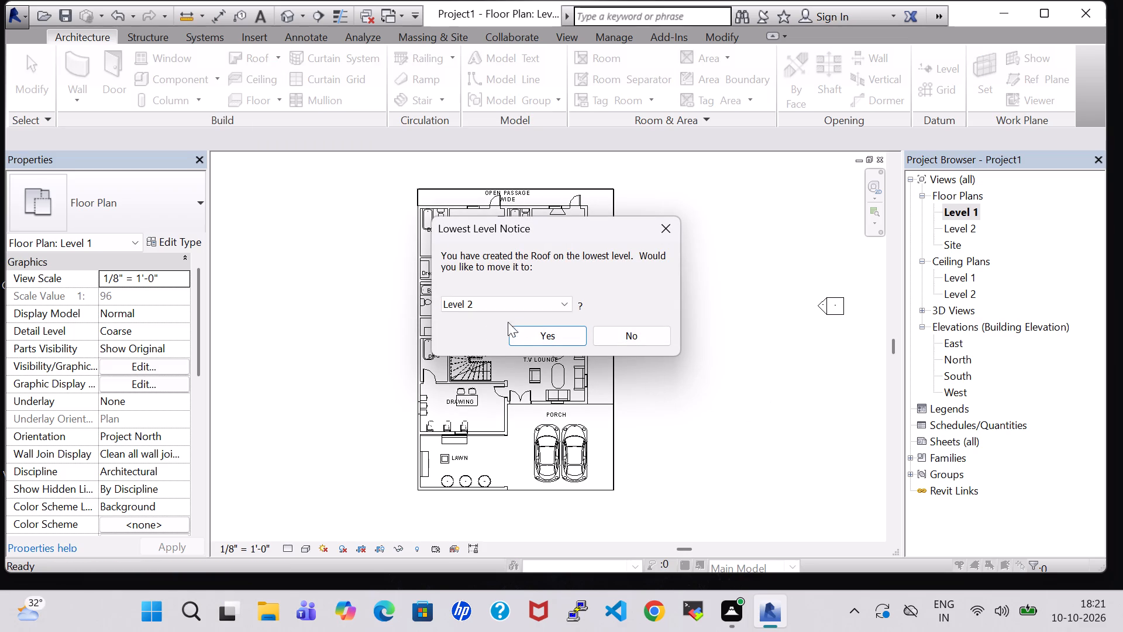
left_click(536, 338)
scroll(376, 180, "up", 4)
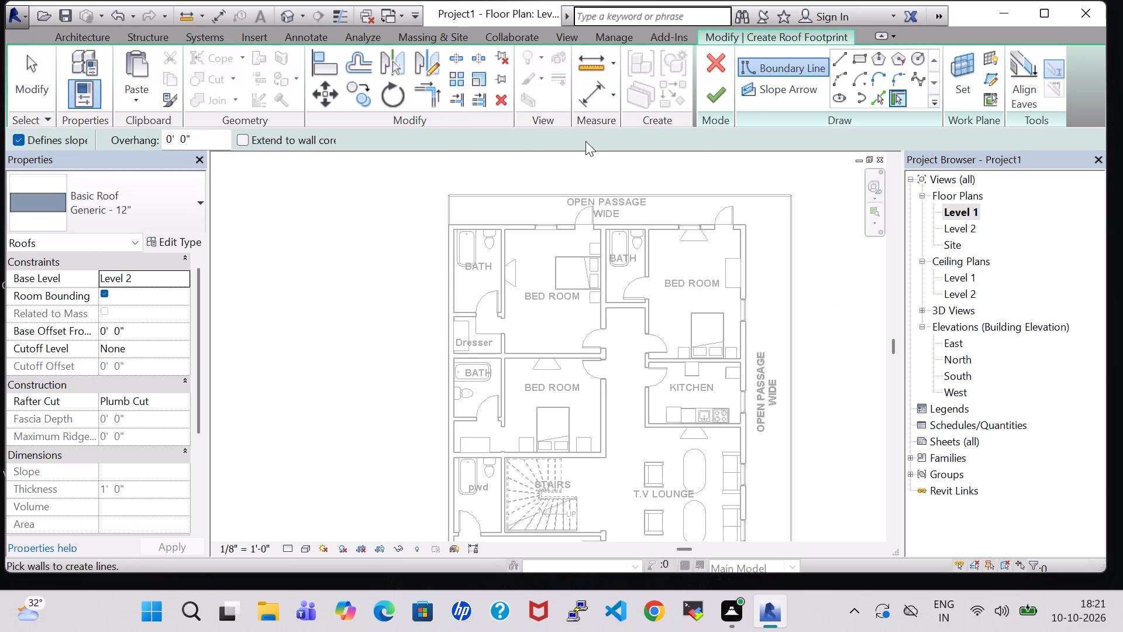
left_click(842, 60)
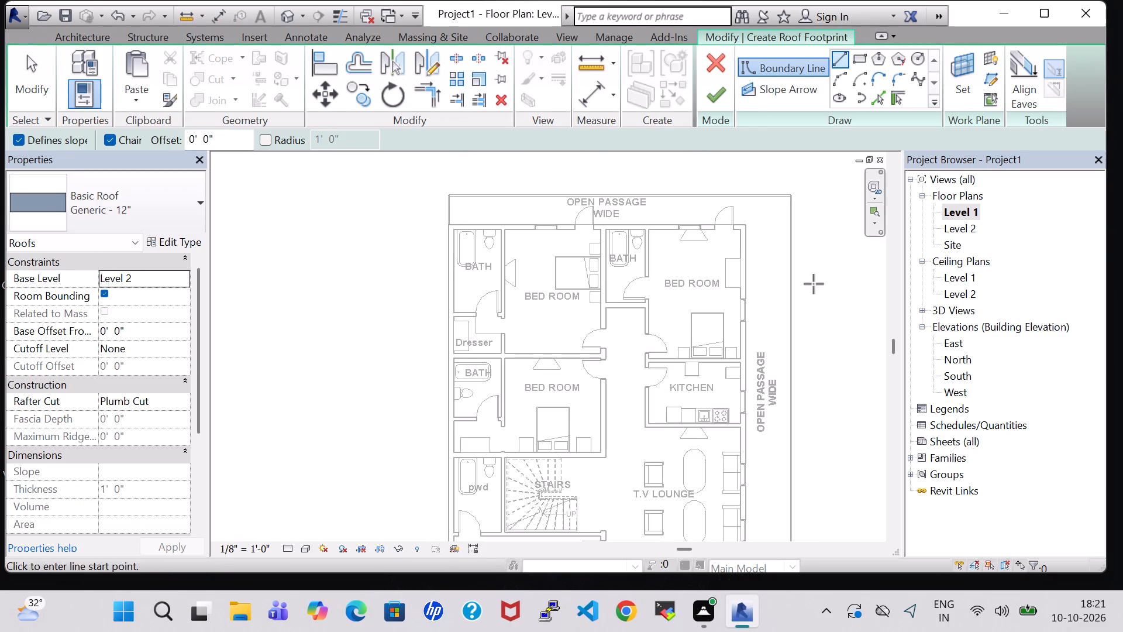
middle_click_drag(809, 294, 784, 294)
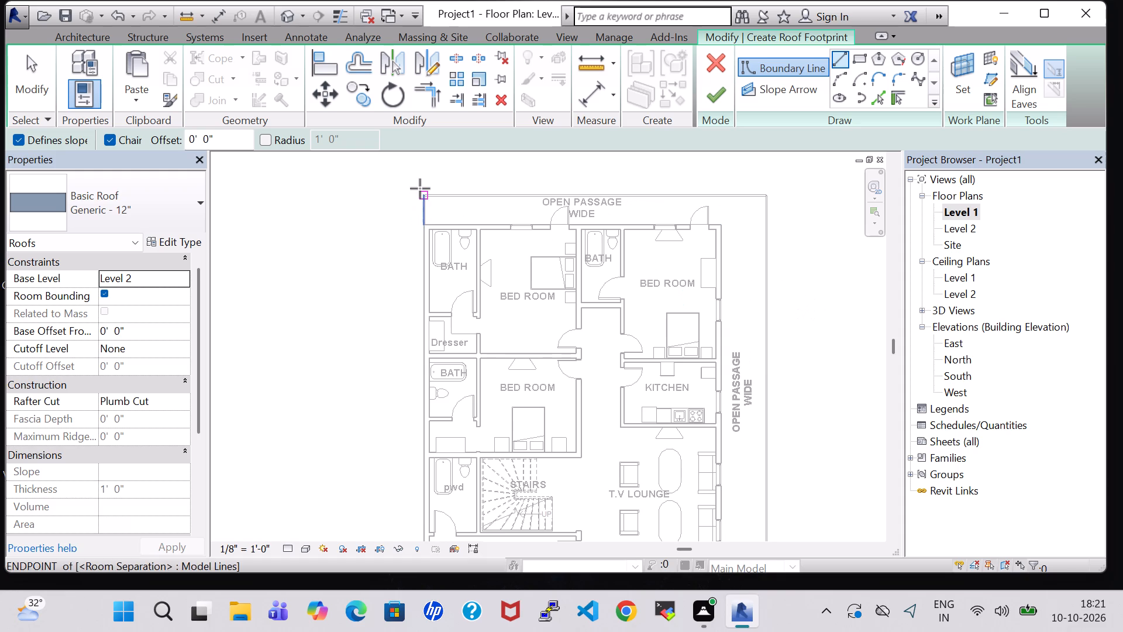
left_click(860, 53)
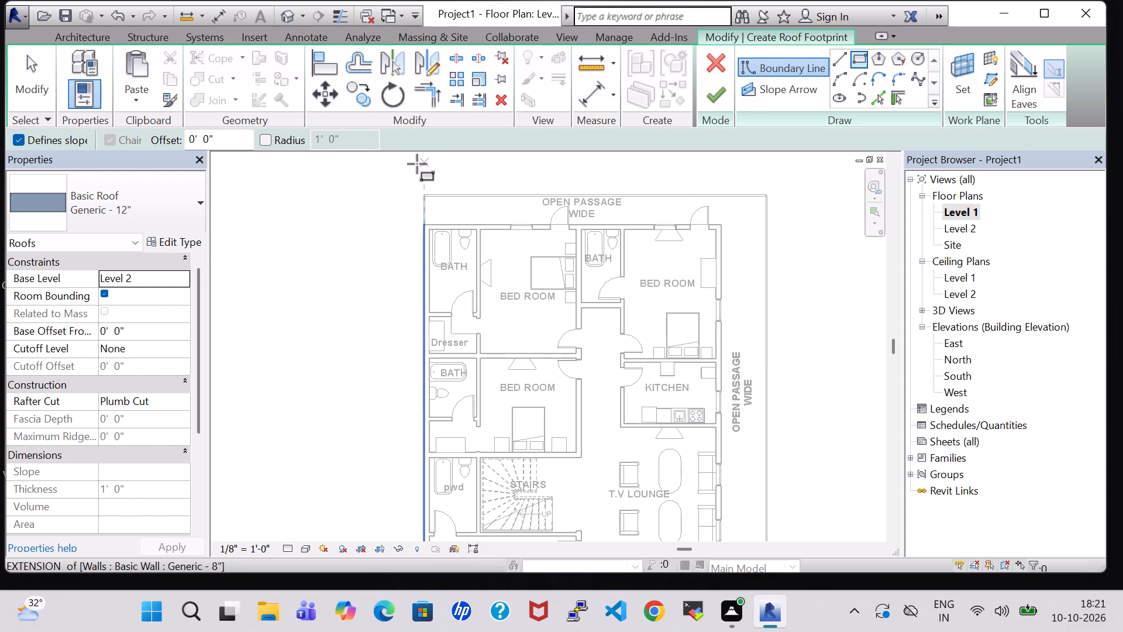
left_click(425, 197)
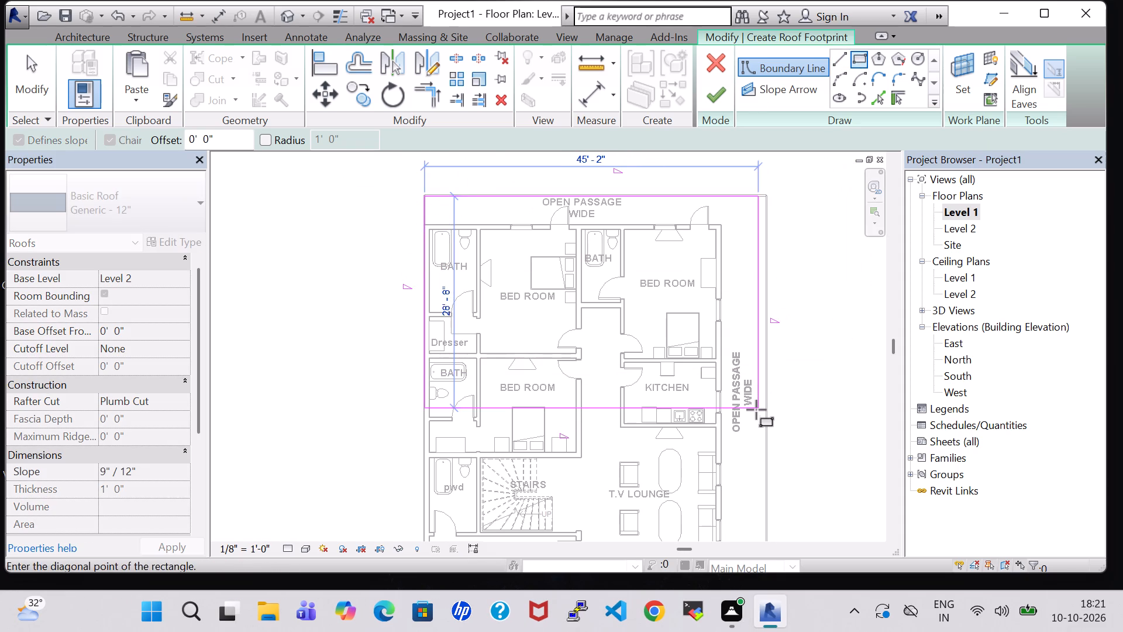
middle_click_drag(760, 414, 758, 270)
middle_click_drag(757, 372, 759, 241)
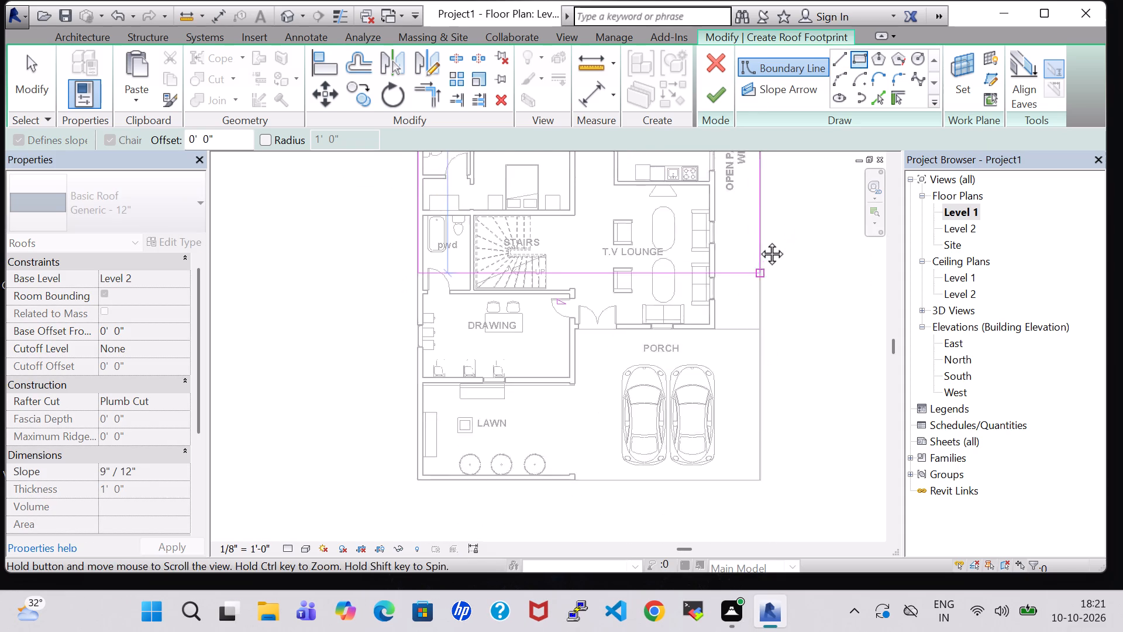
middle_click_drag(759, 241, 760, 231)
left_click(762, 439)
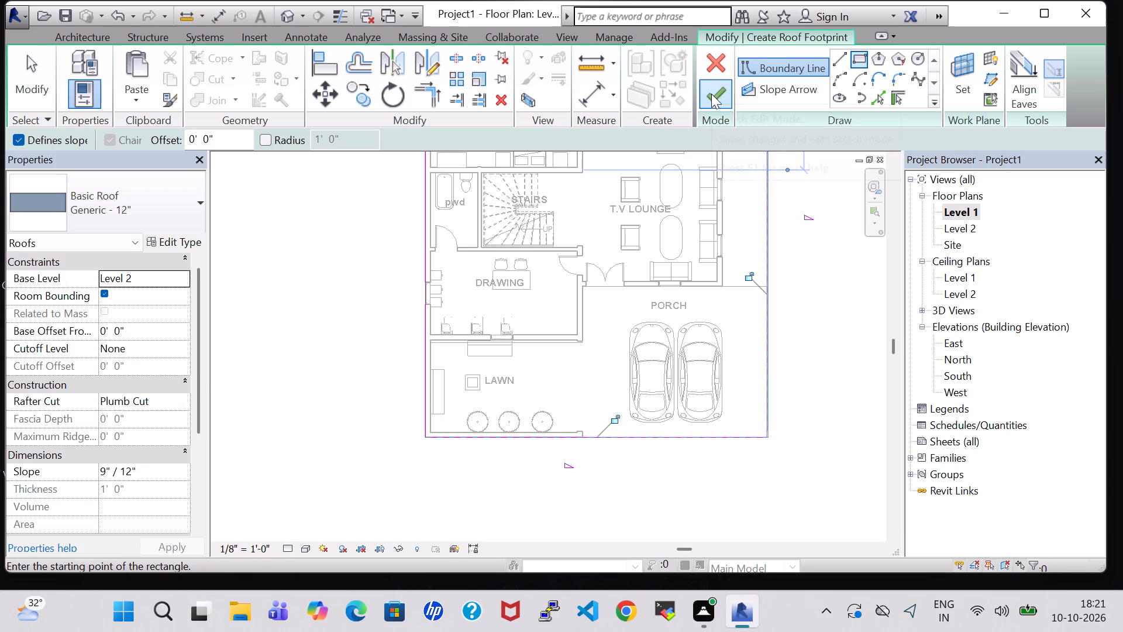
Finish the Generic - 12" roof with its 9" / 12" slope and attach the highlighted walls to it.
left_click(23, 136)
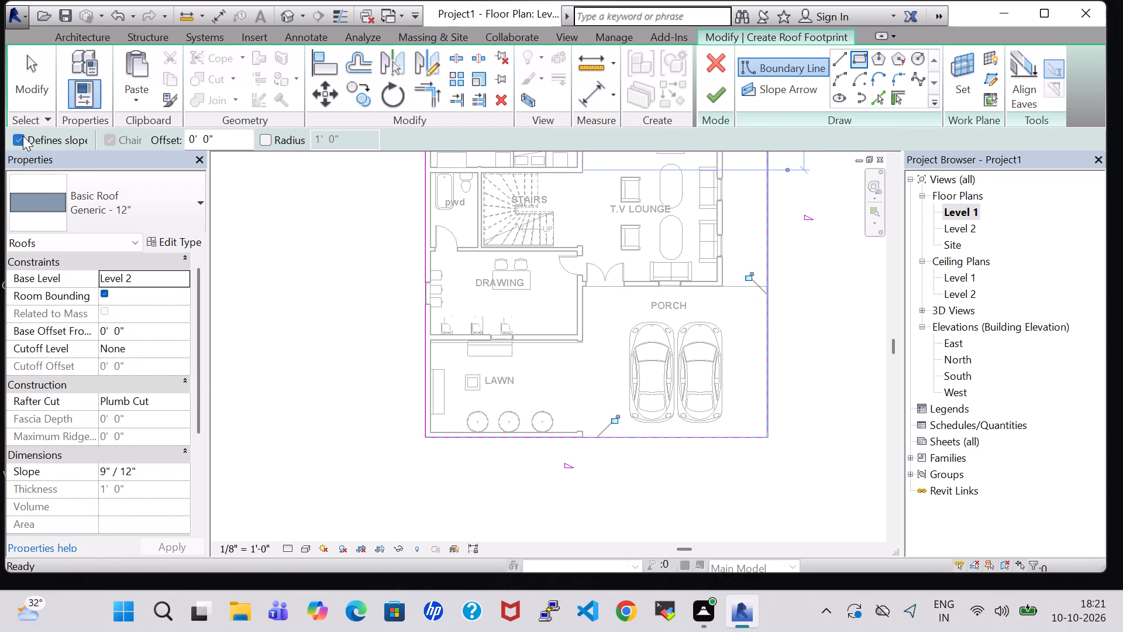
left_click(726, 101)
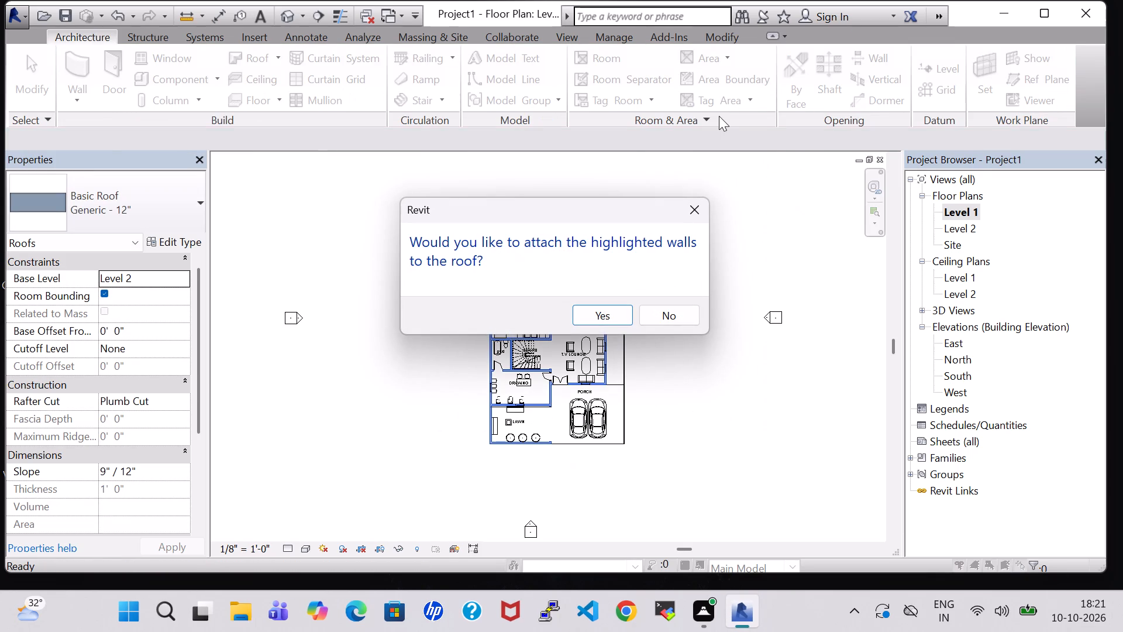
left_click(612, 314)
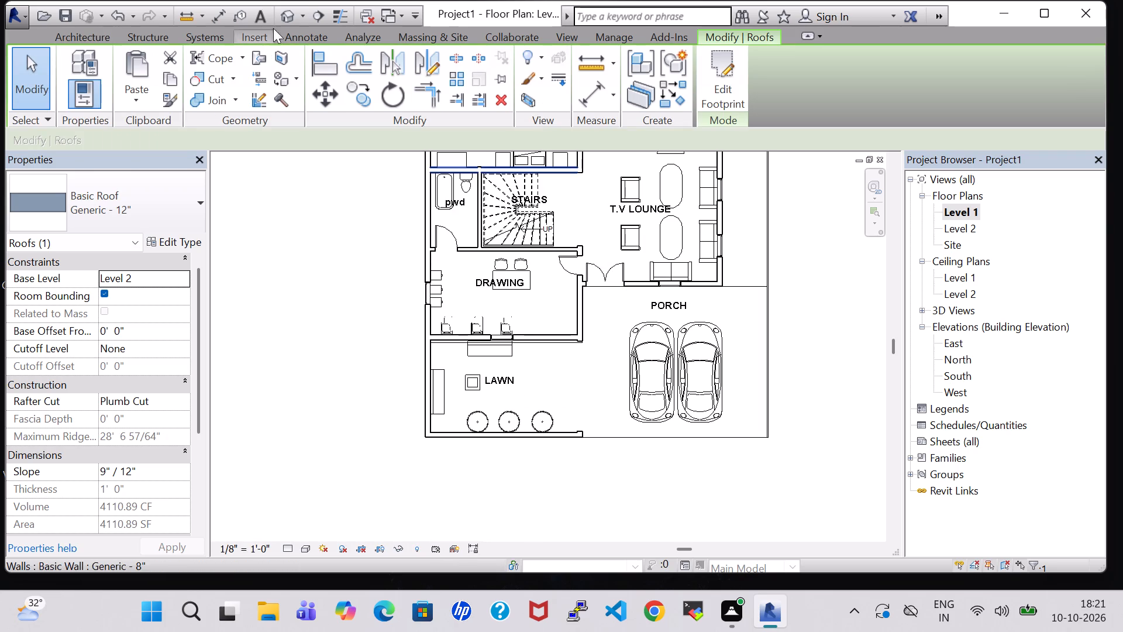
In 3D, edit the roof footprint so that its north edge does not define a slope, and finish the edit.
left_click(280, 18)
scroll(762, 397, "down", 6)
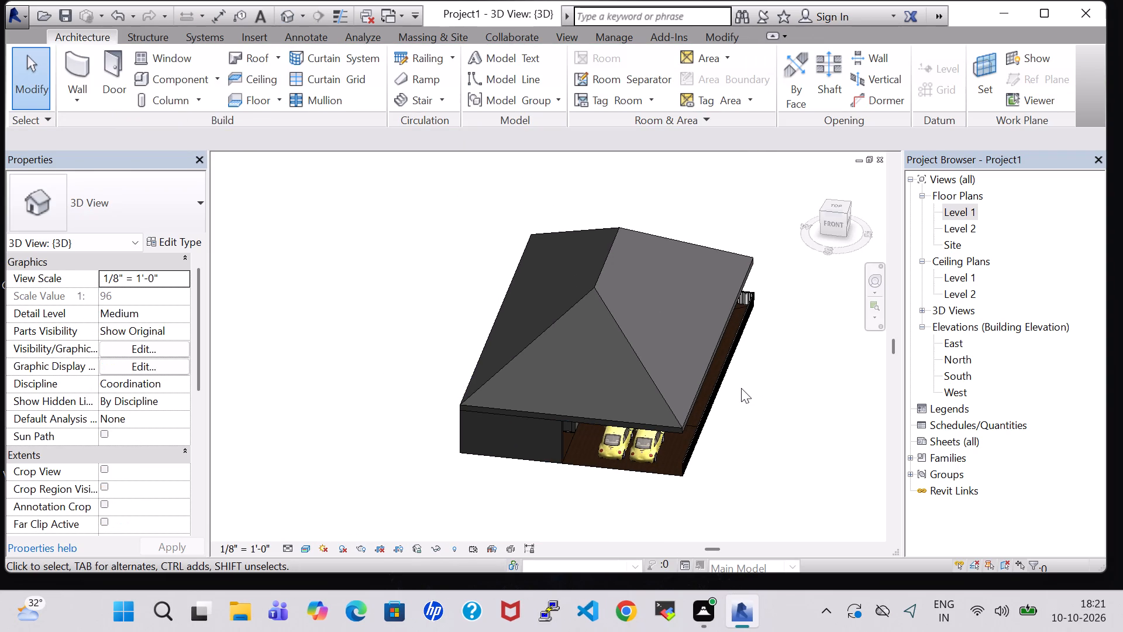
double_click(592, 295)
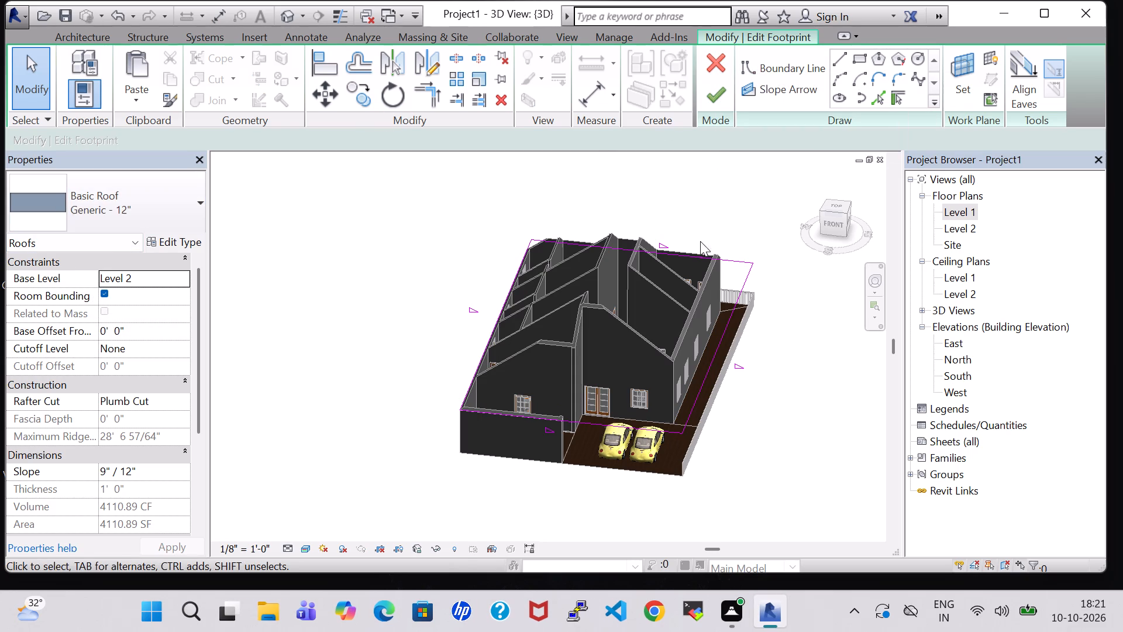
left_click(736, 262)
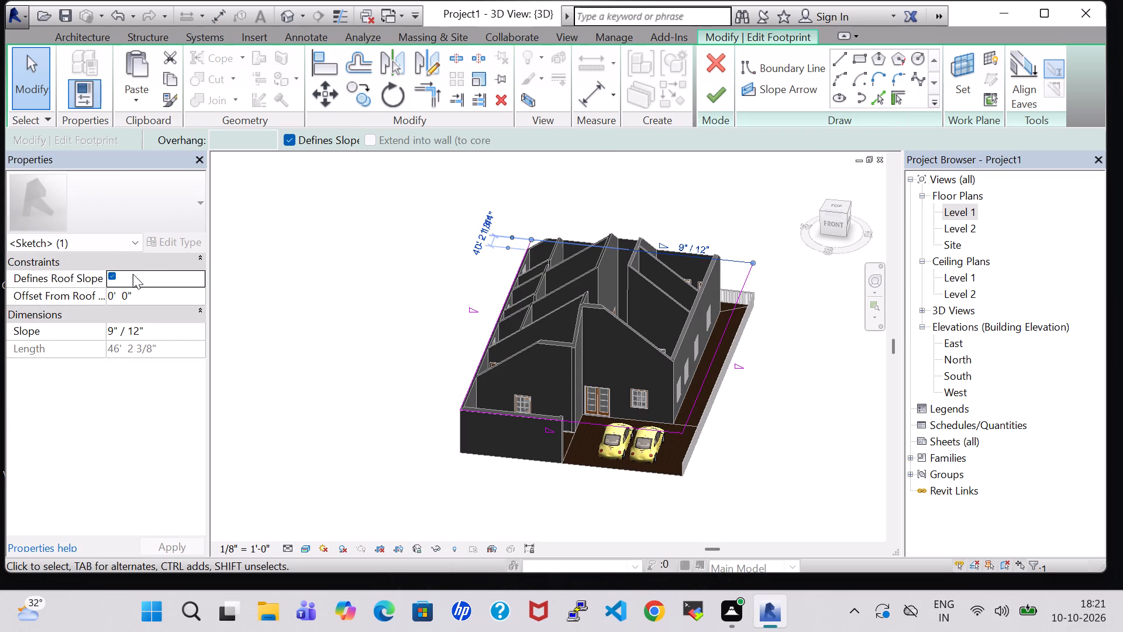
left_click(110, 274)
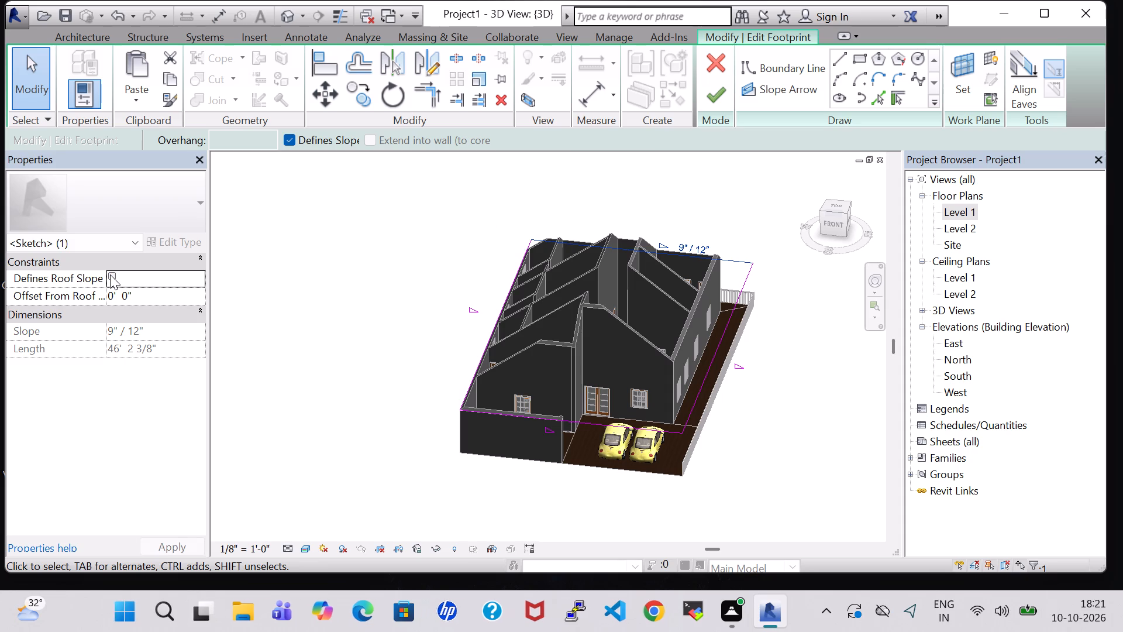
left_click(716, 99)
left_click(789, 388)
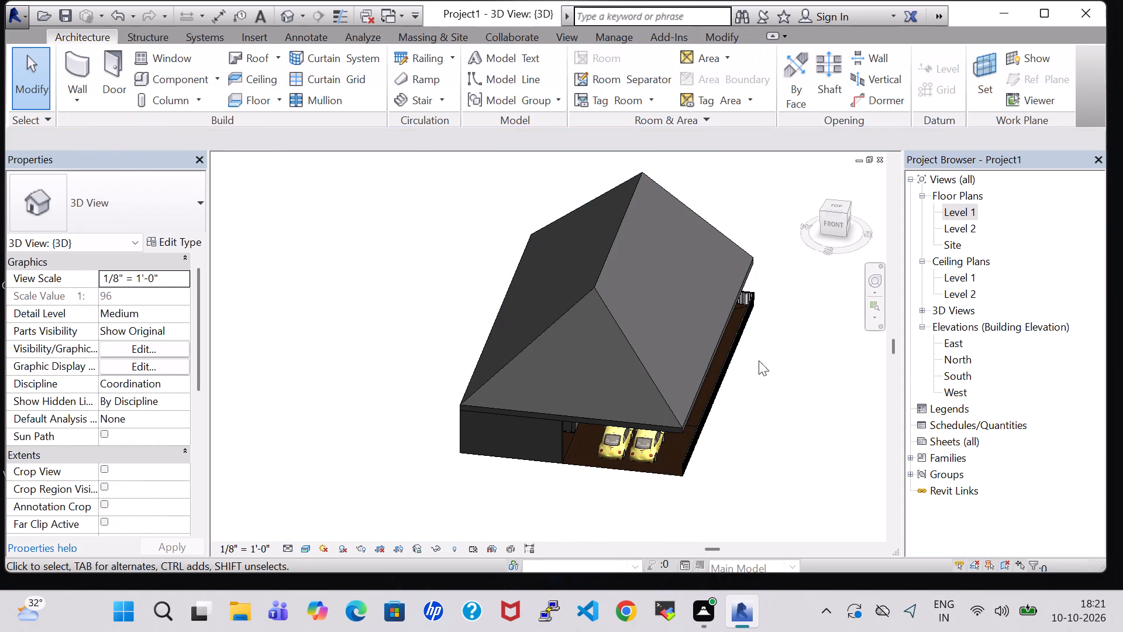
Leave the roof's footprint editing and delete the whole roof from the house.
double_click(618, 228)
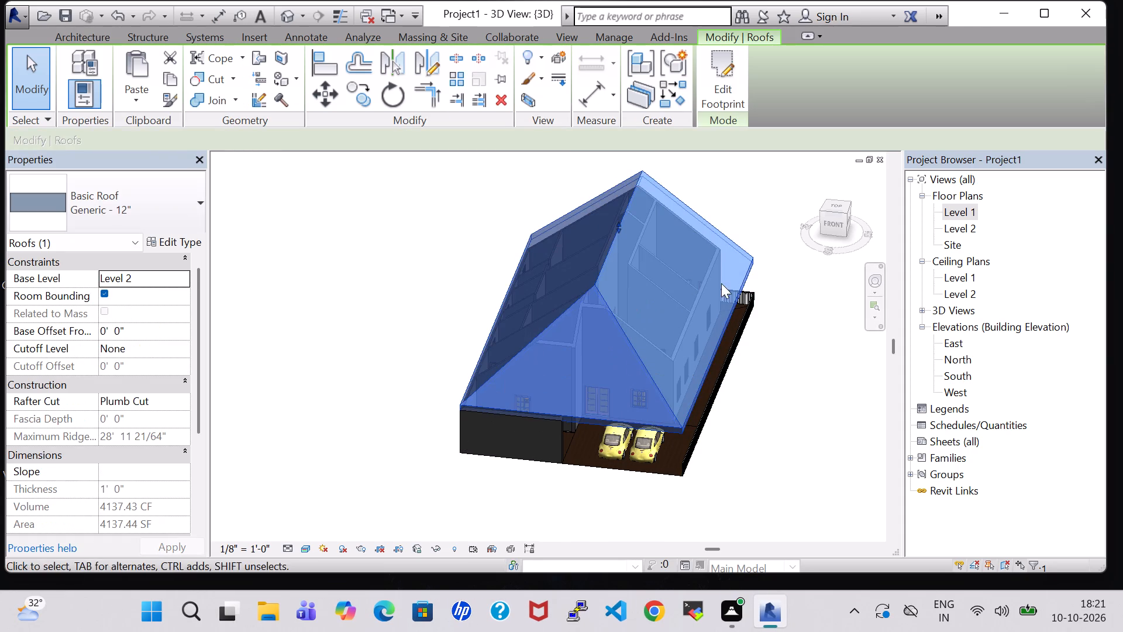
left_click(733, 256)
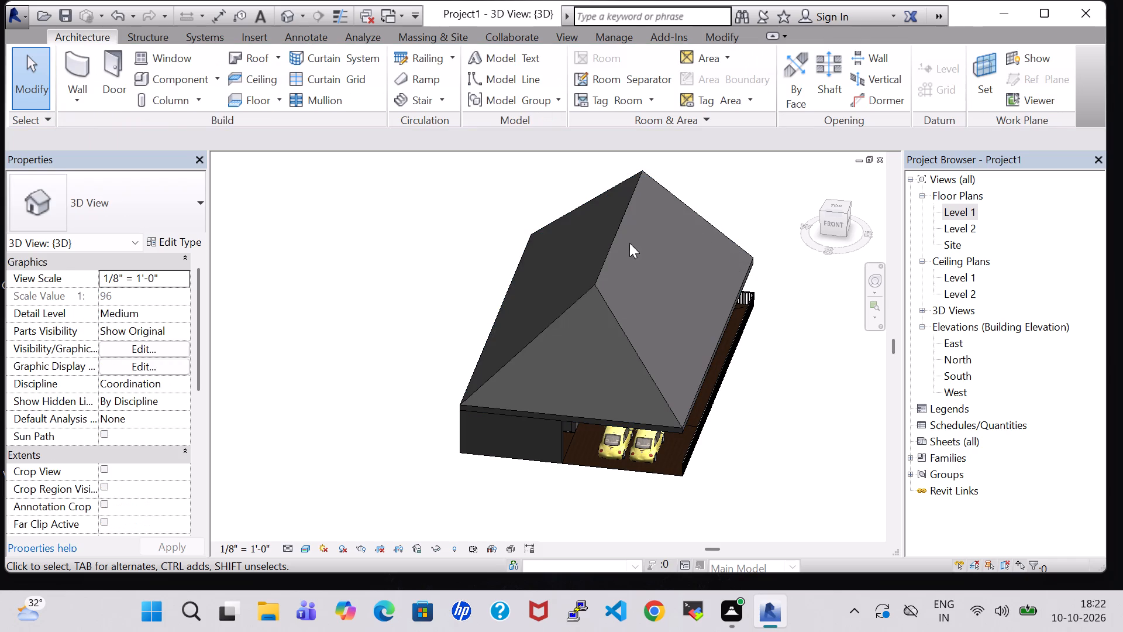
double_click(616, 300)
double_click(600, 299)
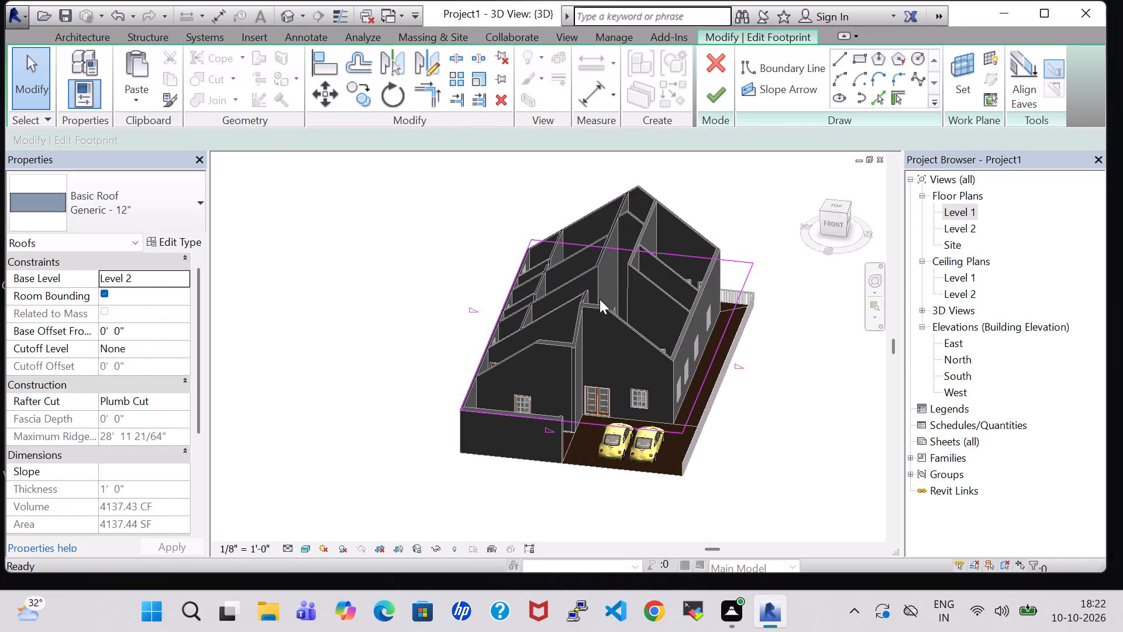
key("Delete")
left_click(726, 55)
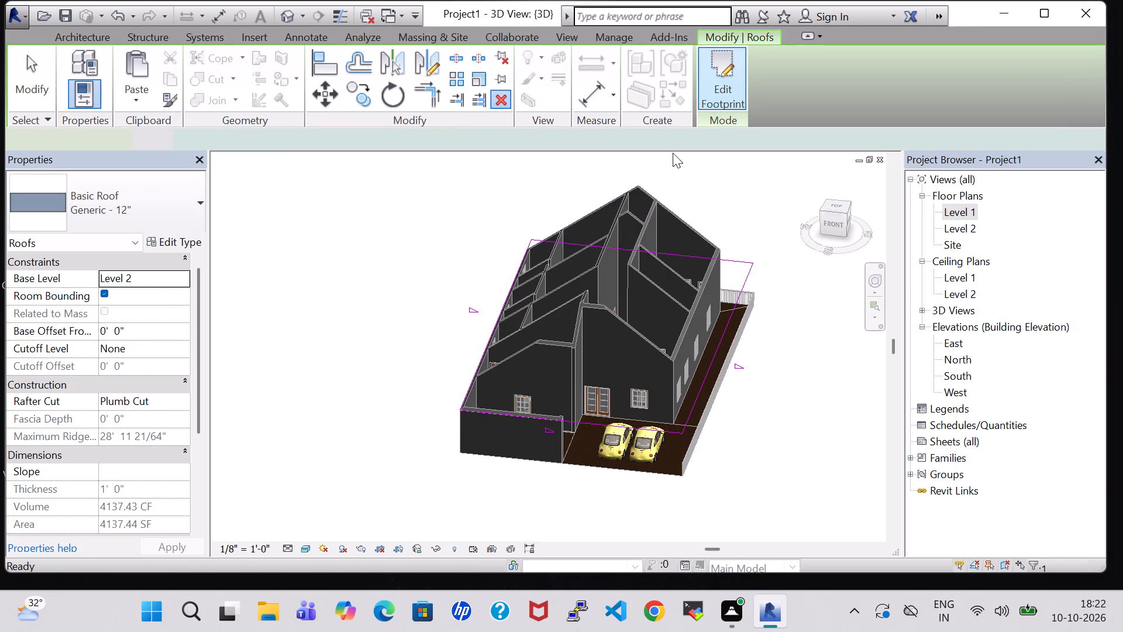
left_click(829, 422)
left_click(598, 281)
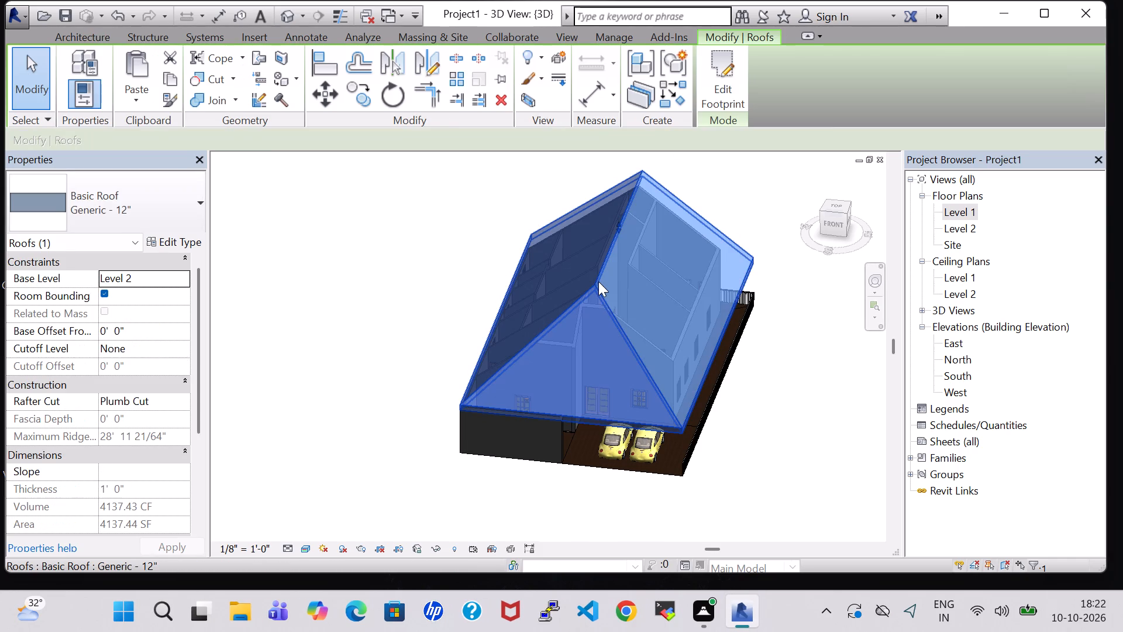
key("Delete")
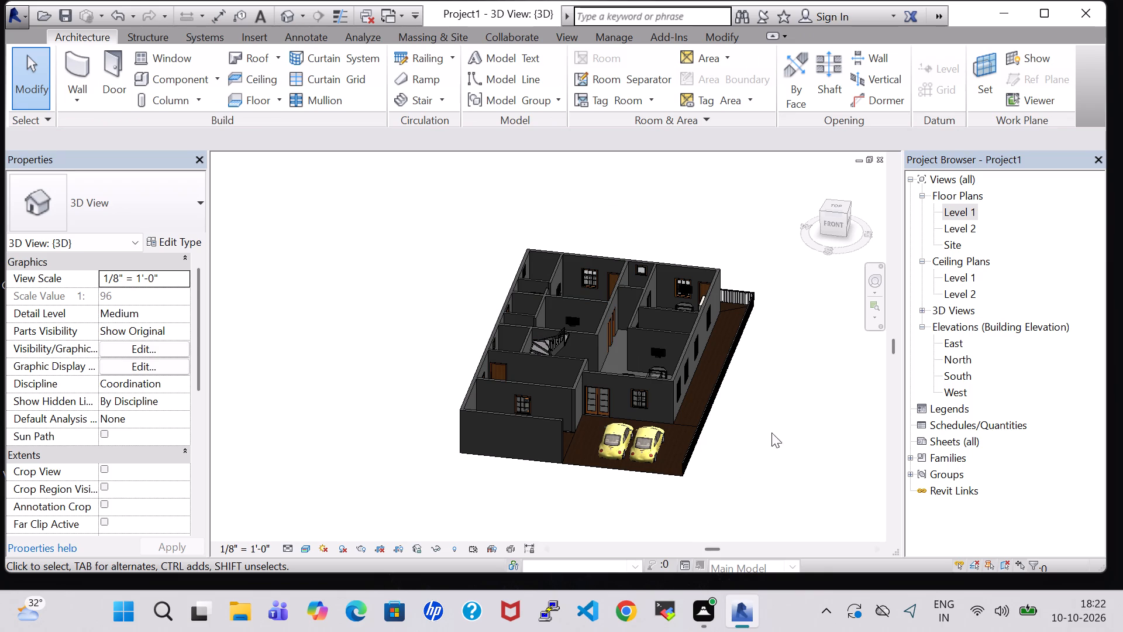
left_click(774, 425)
Examine the house from the front in 3D, and return to the Level 1 floor plan.
middle_click_drag(776, 425, 815, 365, "shift")
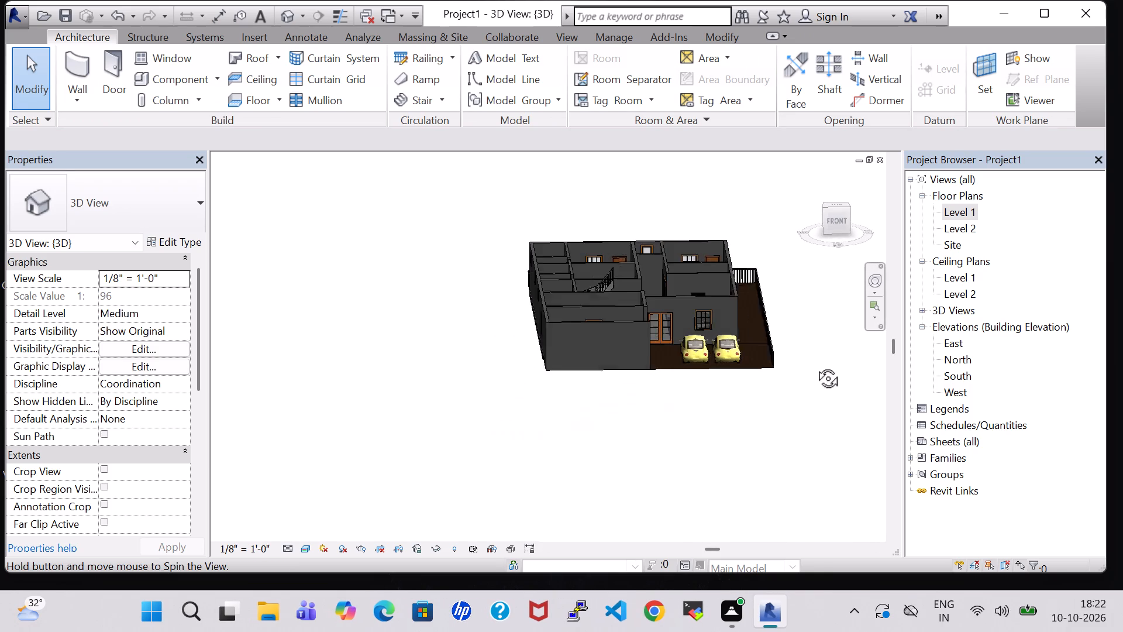
middle_click_drag(815, 365, 815, 364, "shift")
middle_click_drag(628, 415, 480, 444)
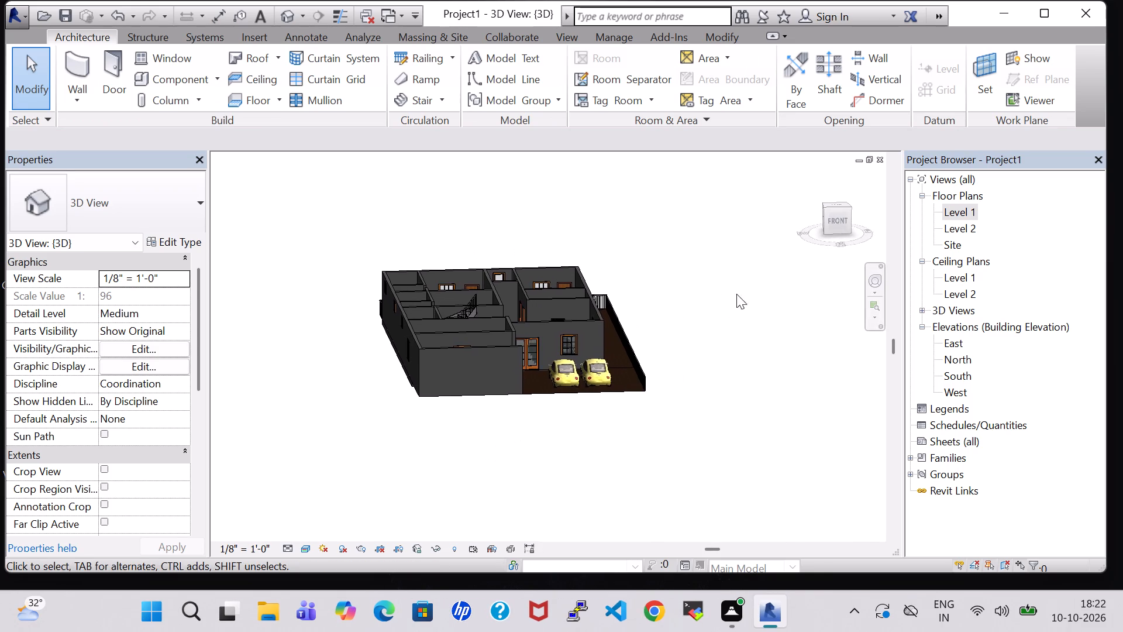
scroll(631, 256, "up", 3)
middle_click_drag(749, 351, 749, 365)
middle_click_drag(749, 365, 729, 369, "shift")
double_click(959, 211)
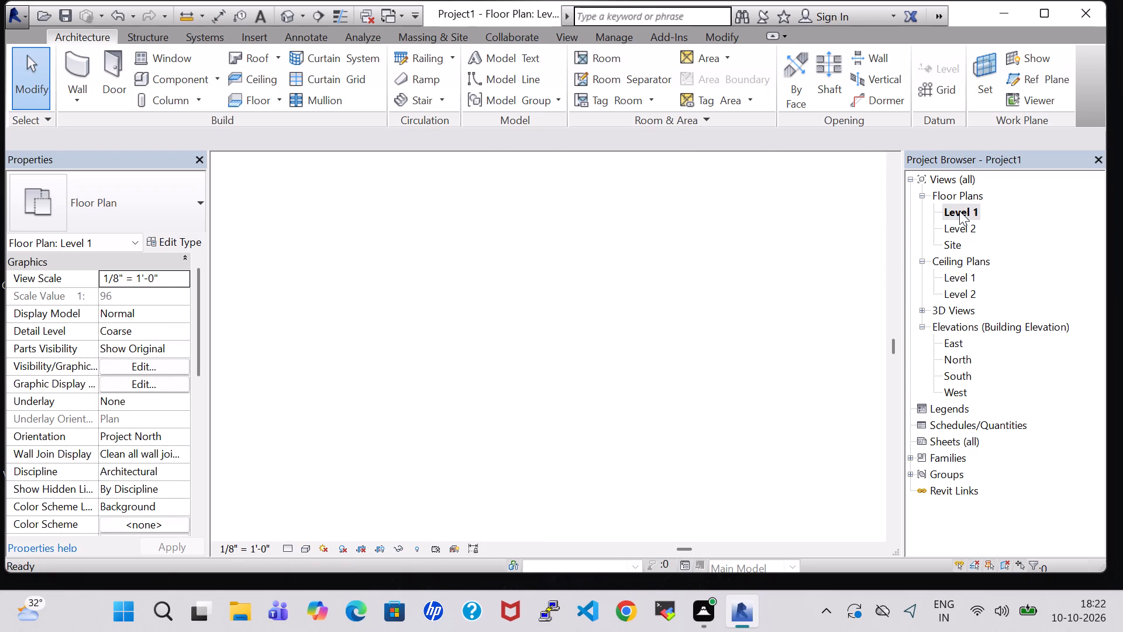
Look over the whole Level 1 floor plan, from the rear open passage to the lawn and porch.
scroll(736, 260, "down", 2)
scroll(787, 246, "up", 1)
middle_click_drag(787, 246, 774, 277)
scroll(774, 277, "down", 1)
middle_click_drag(787, 249, 757, 310)
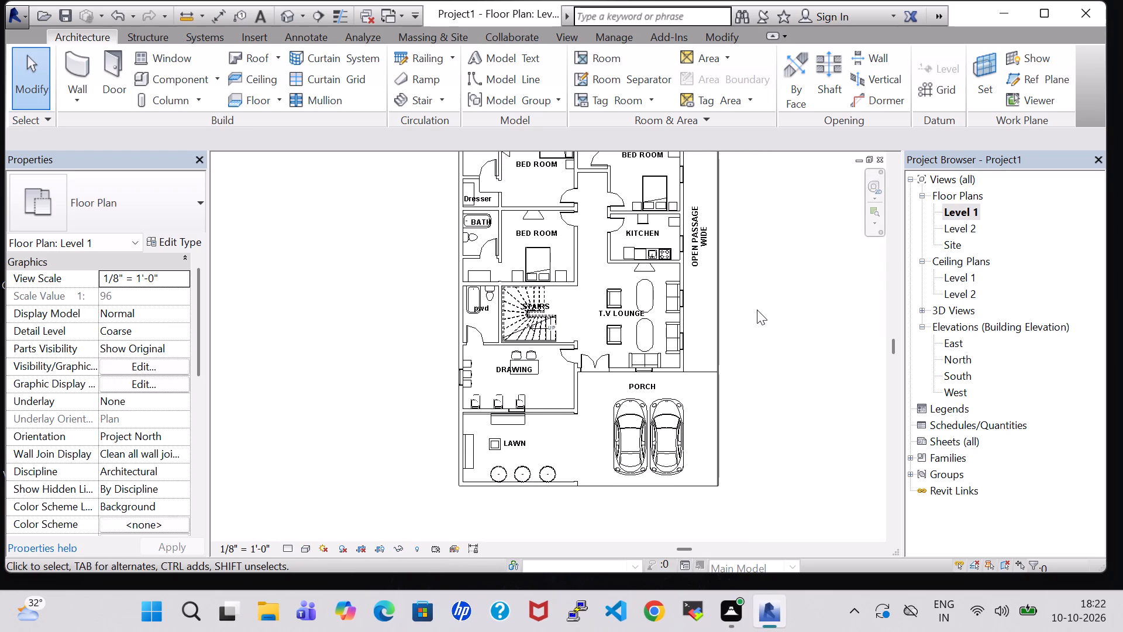
scroll(757, 310, "down", 1)
middle_click_drag(777, 235, 757, 267)
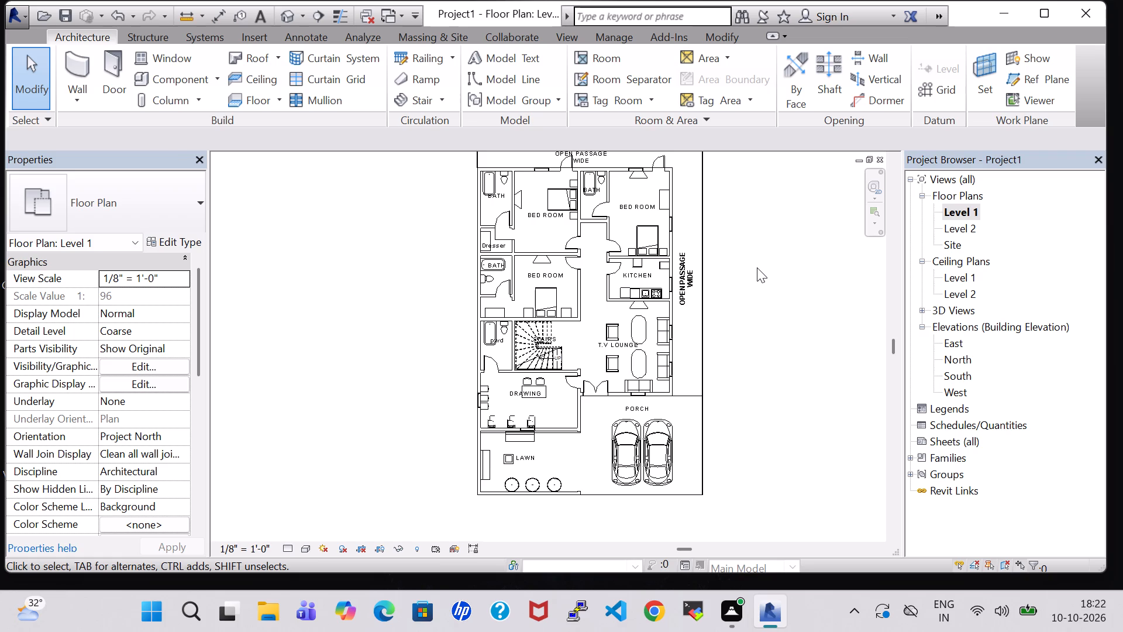
middle_click_drag(757, 262, 764, 303)
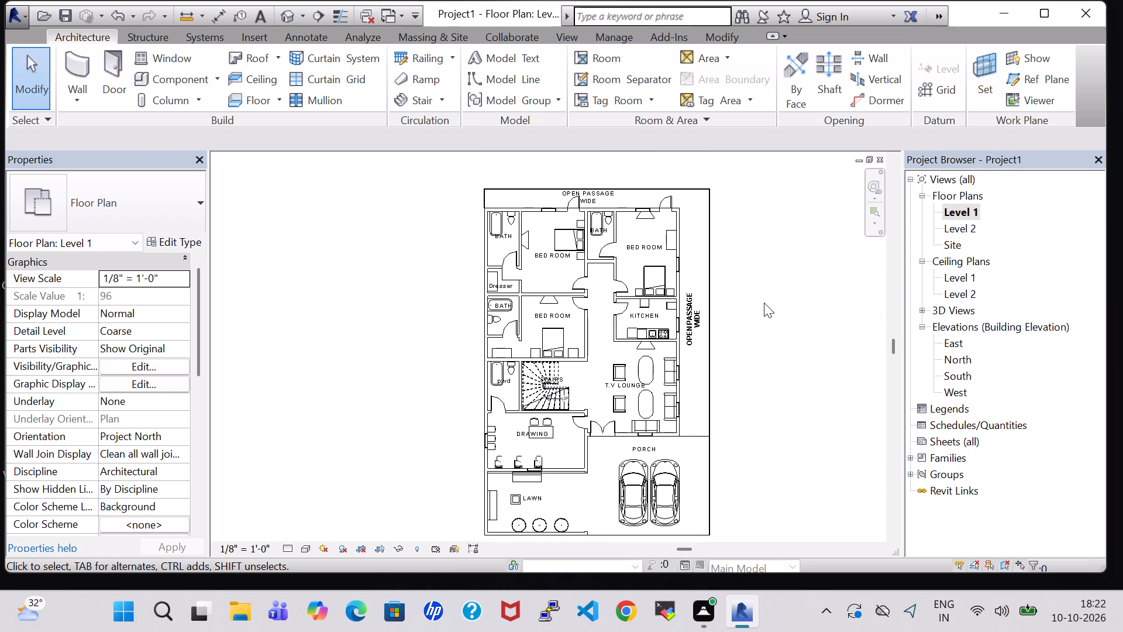
scroll(764, 303, "up", 1)
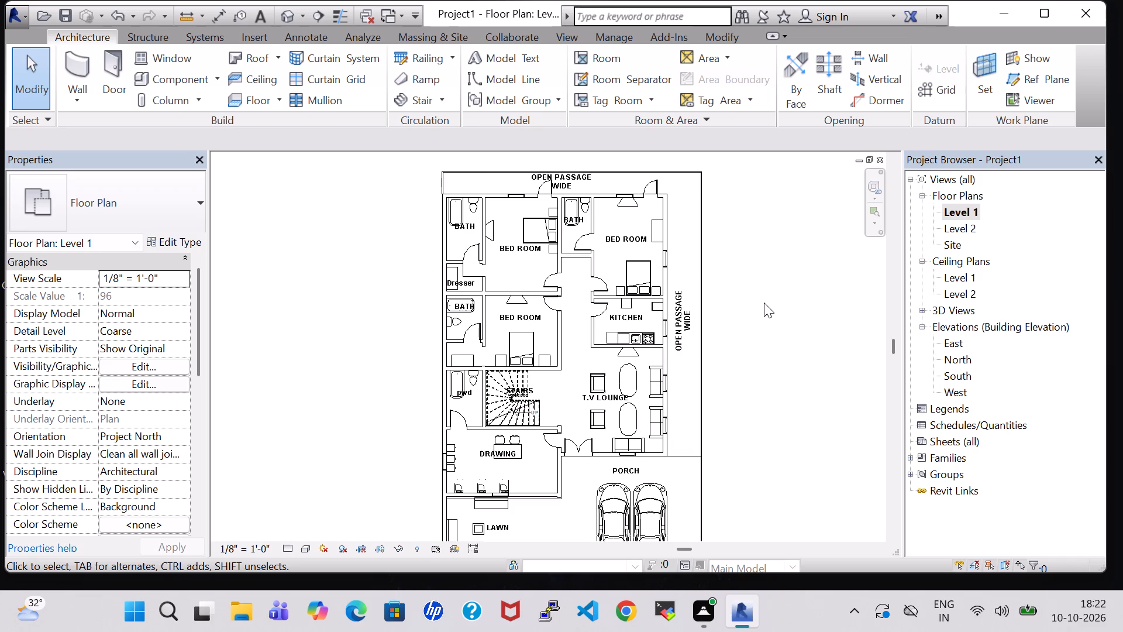
scroll(764, 303, "down", 2)
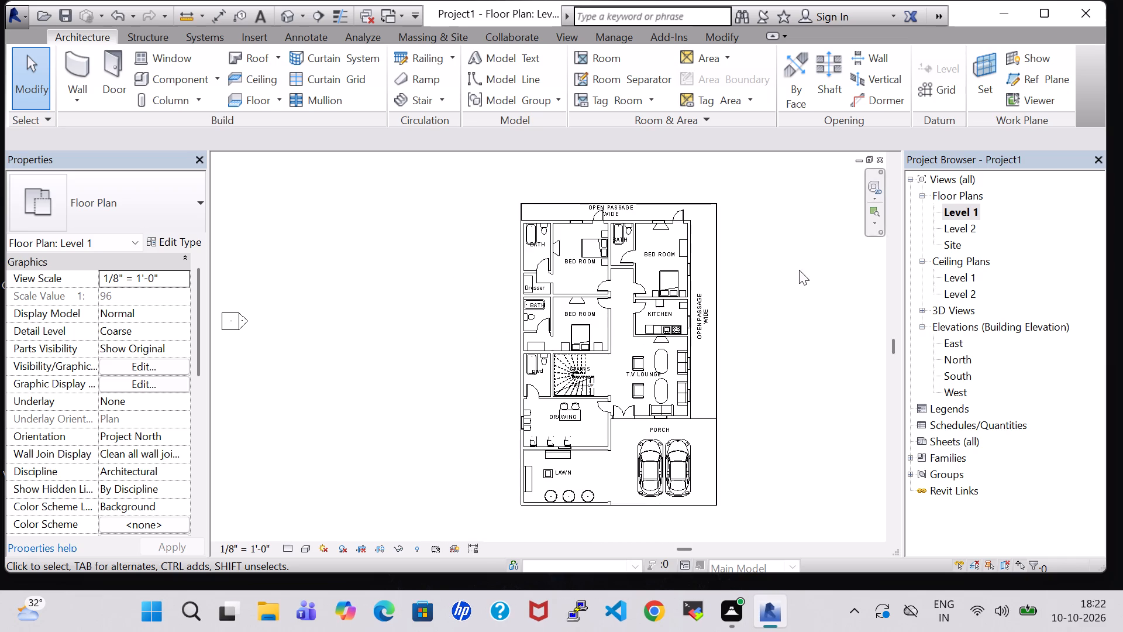
middle_click_drag(799, 270, 762, 268)
scroll(762, 268, "up", 1)
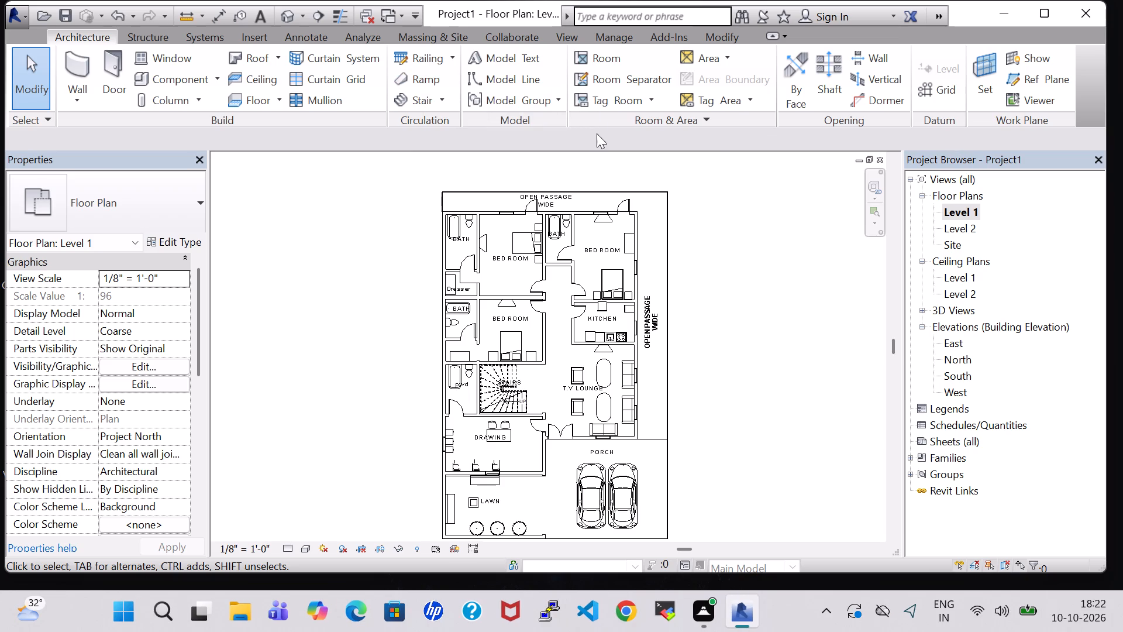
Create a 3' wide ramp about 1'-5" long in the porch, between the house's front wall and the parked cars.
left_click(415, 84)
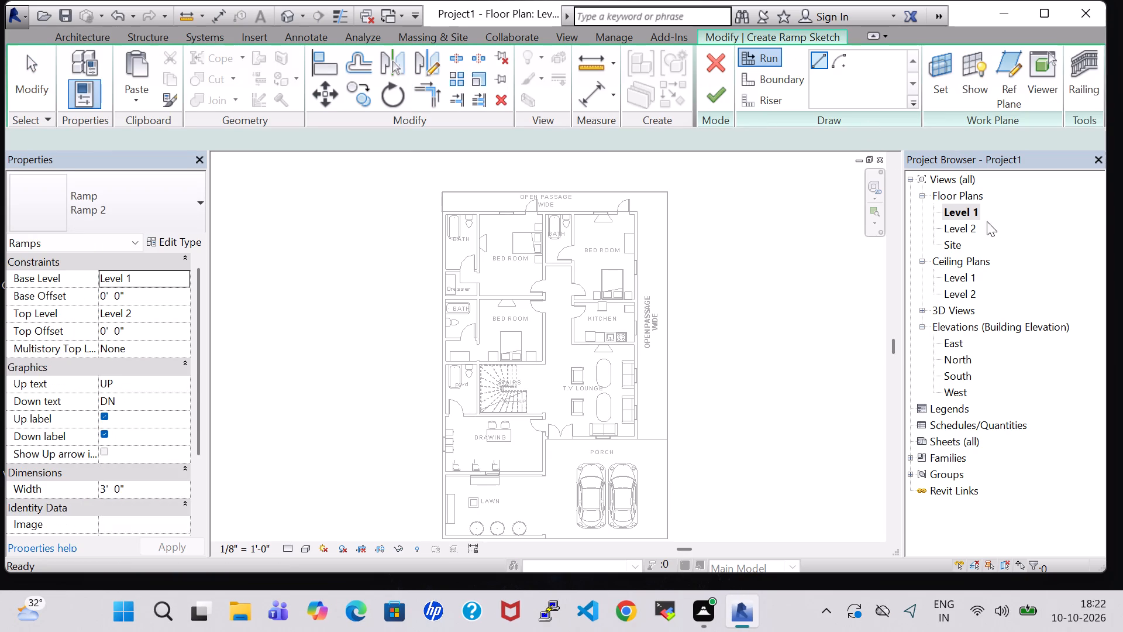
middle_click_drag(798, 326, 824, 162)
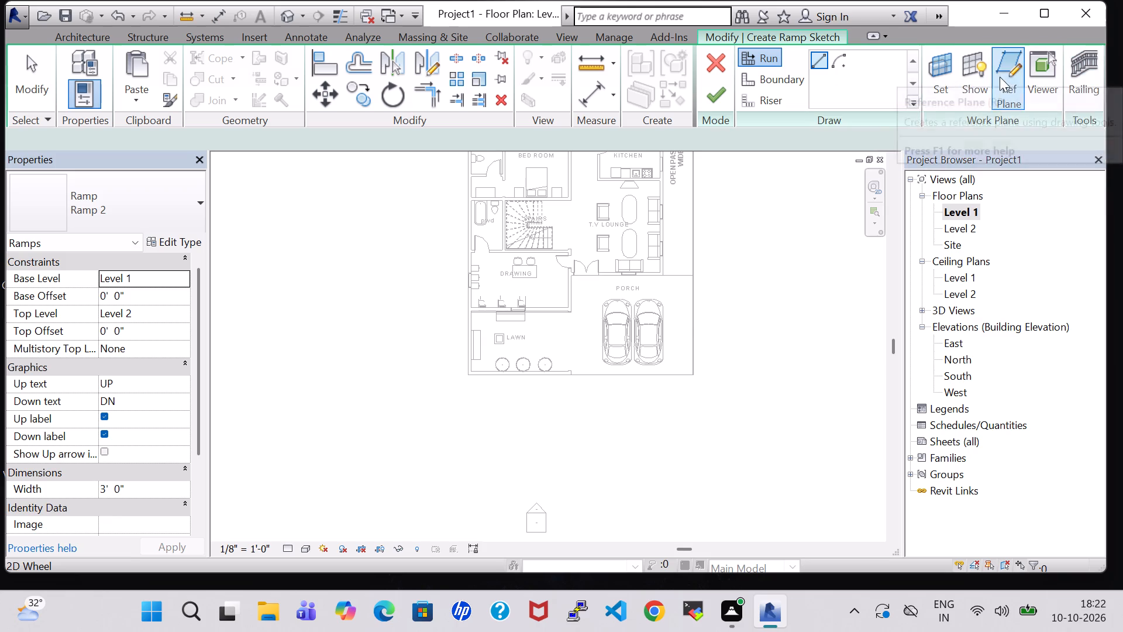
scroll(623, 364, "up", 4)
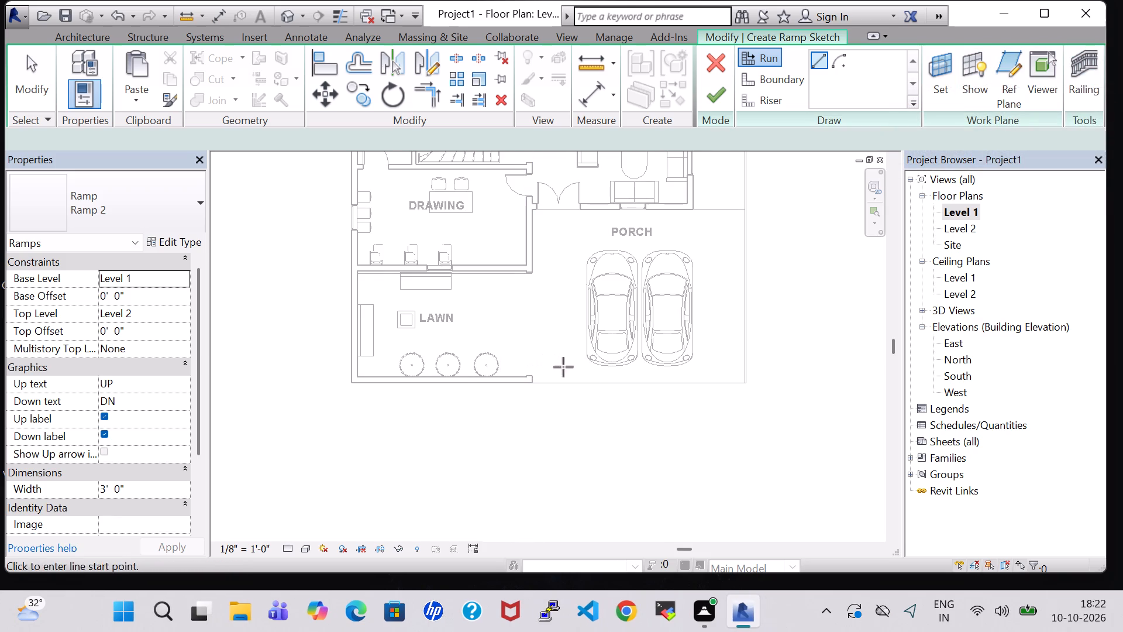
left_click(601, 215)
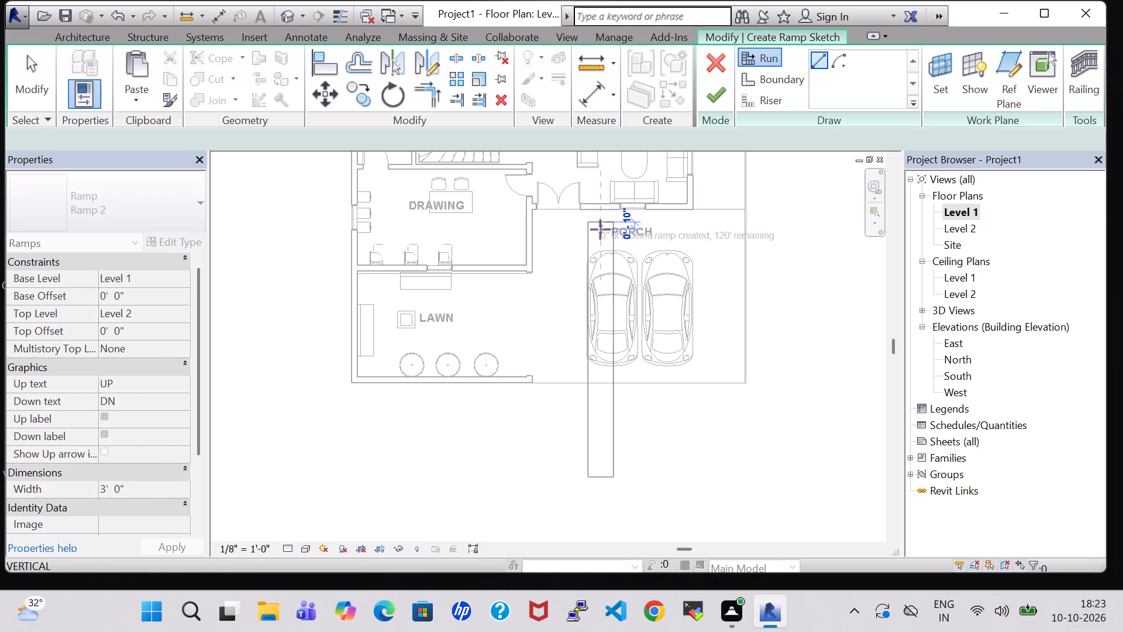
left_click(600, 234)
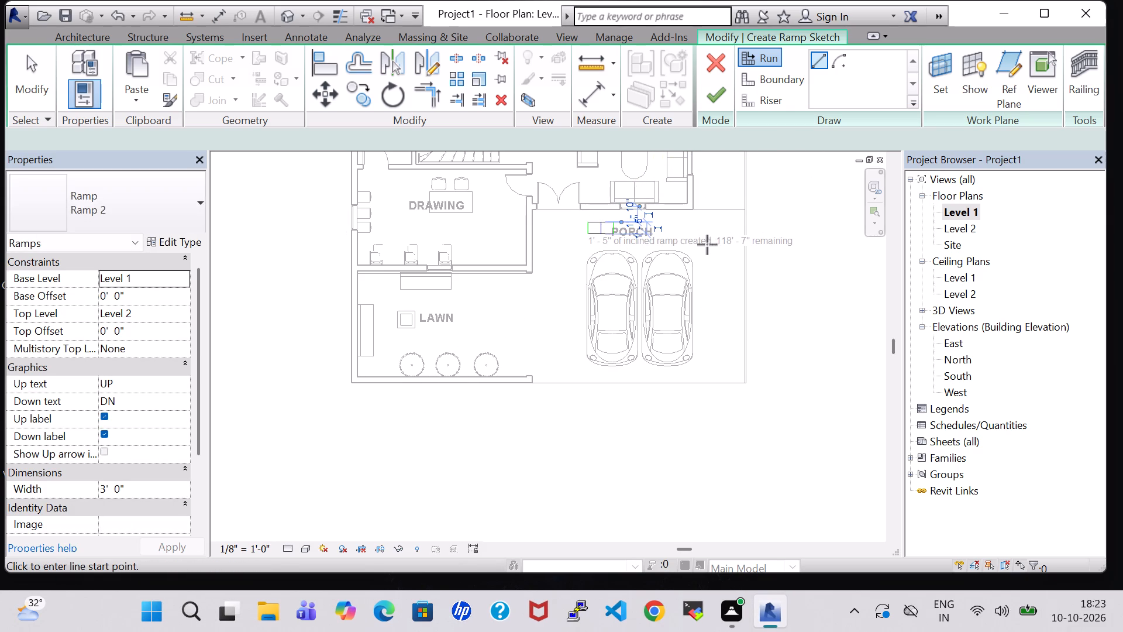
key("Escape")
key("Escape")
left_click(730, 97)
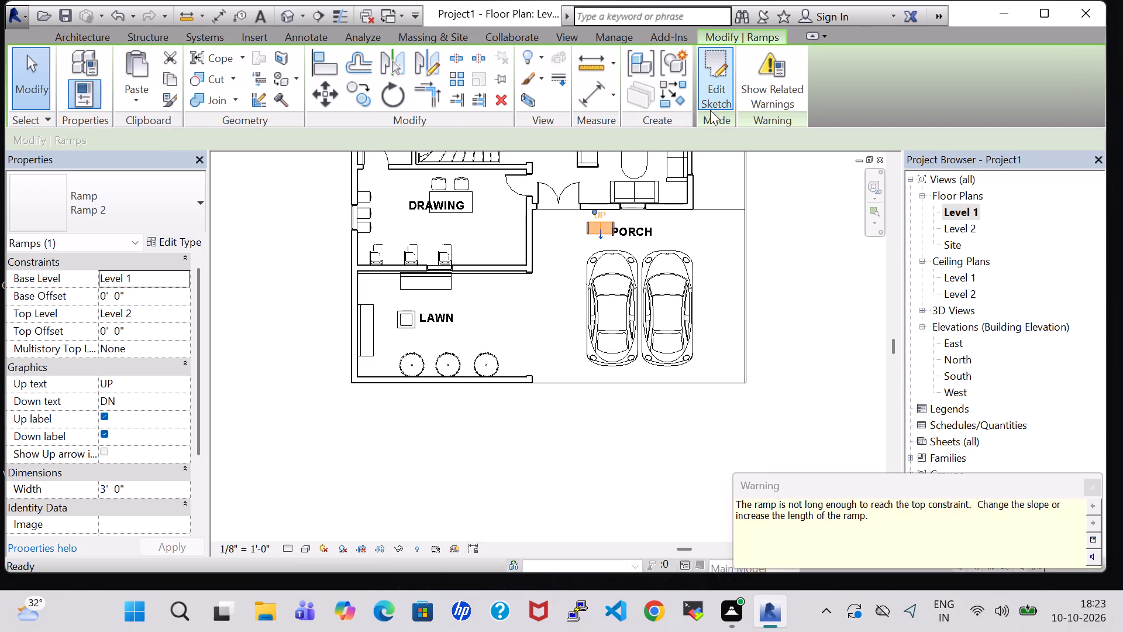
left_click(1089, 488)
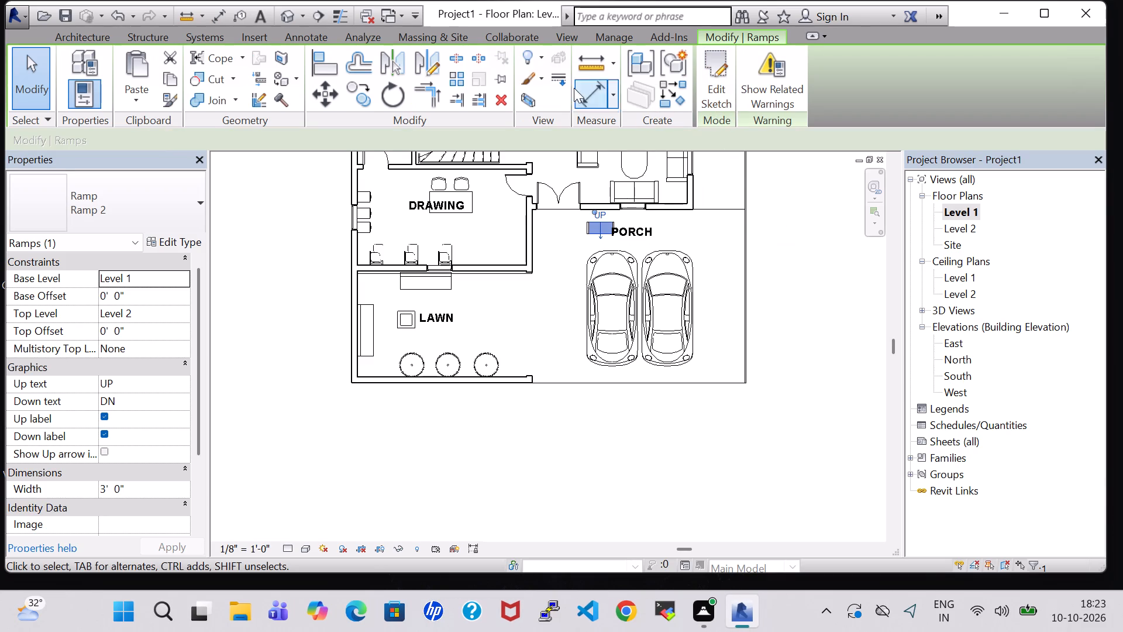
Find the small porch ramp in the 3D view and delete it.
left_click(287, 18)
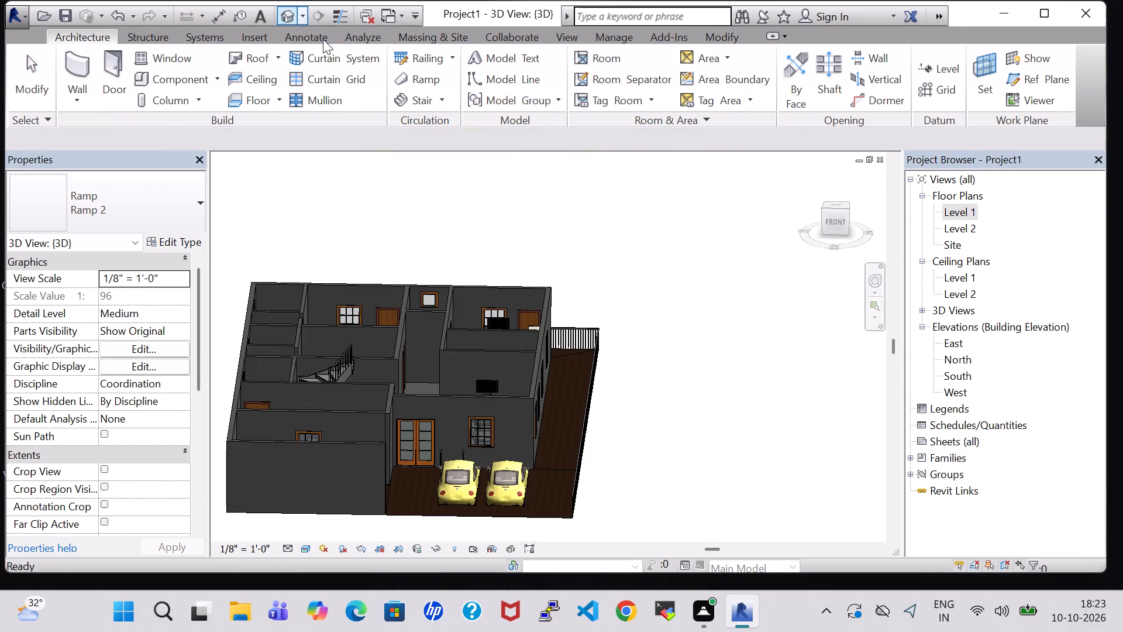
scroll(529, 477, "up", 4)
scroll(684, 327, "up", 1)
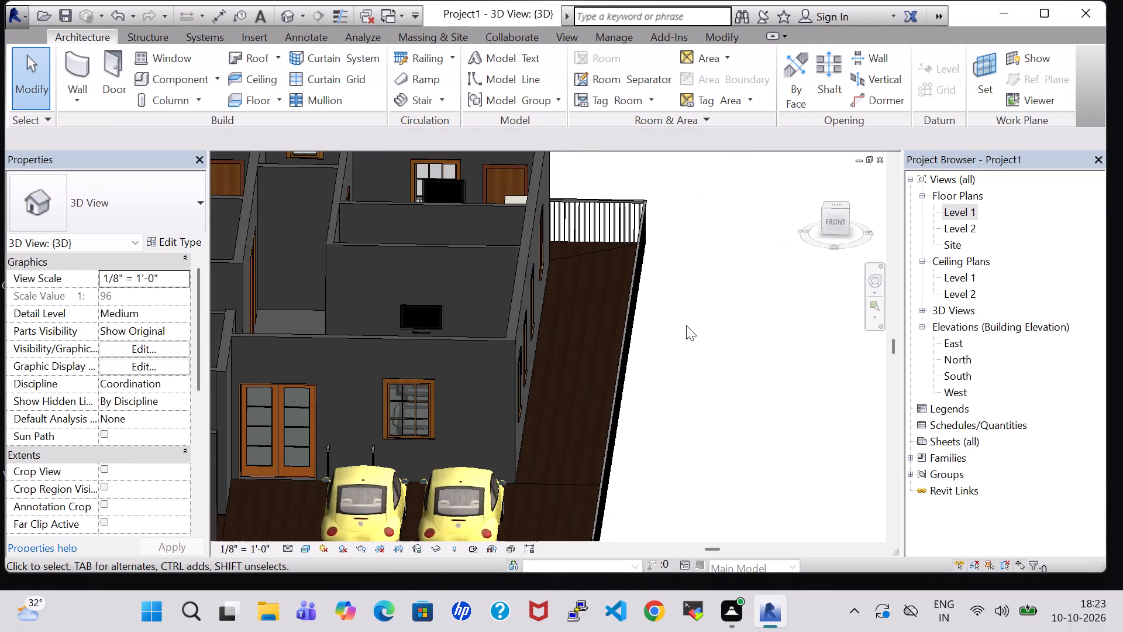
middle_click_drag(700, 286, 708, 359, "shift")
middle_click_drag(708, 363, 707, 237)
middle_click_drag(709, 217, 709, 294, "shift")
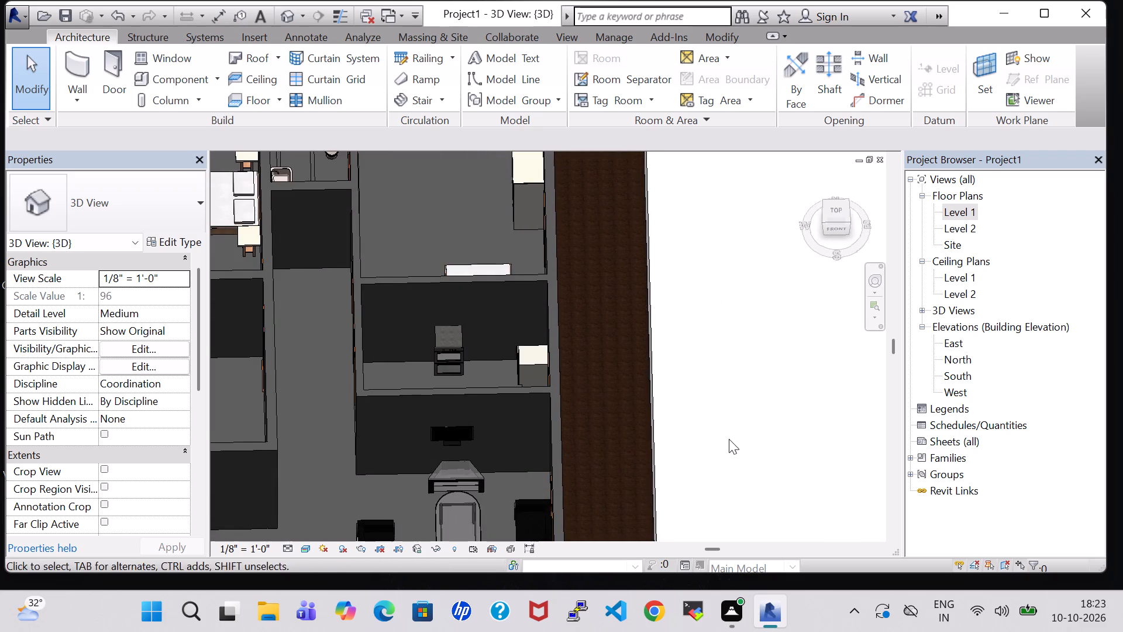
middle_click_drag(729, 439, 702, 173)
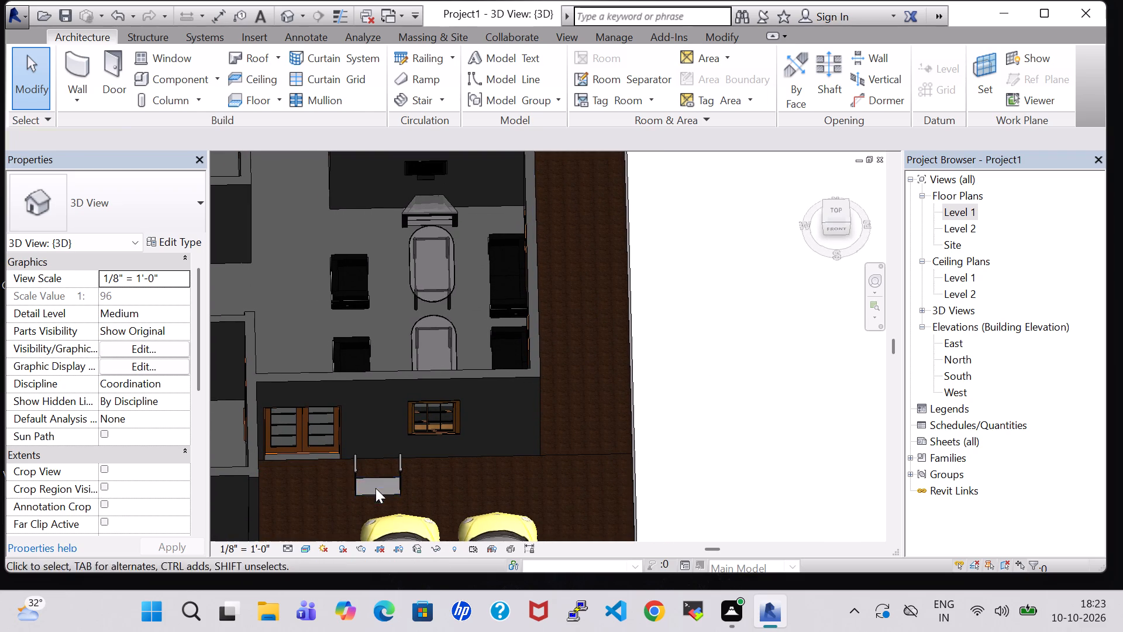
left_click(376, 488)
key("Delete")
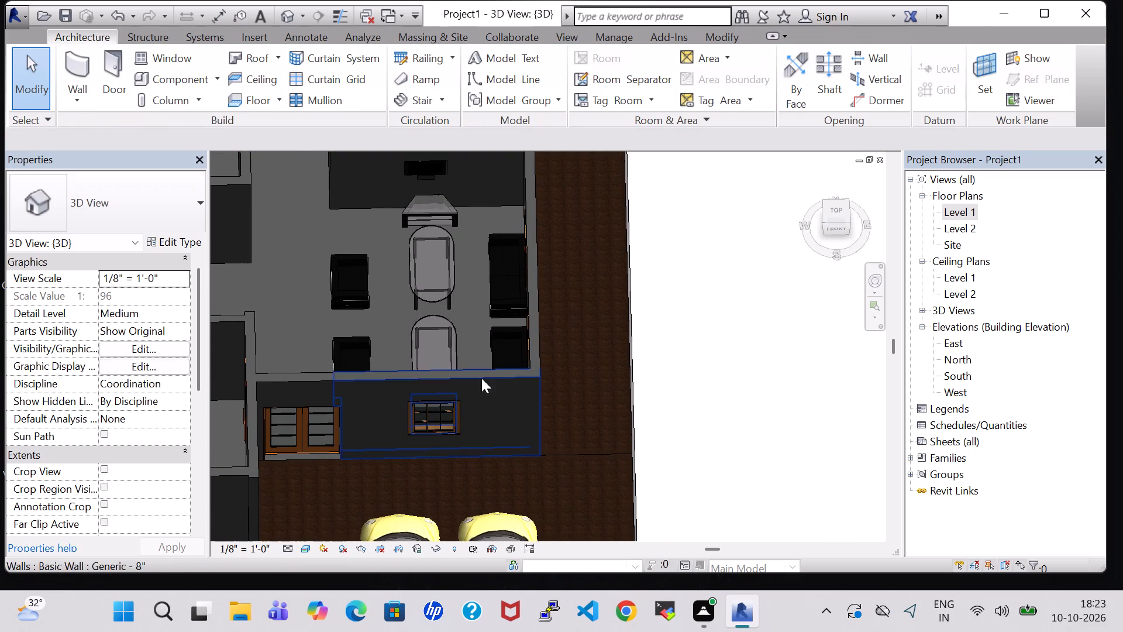
Examine the porch and side passage in 3D, and return to the Level 1 floor plan to review the rooms.
middle_click_drag(759, 412, 753, 315, "shift")
middle_click_drag(728, 250, 698, 296, "shift")
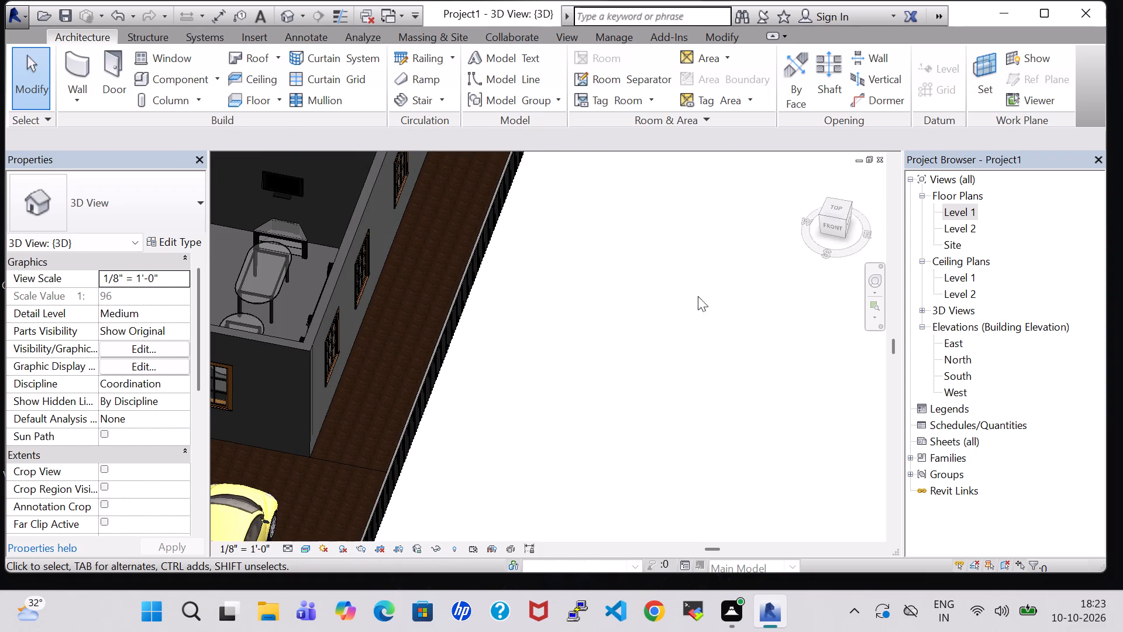
middle_click_drag(563, 284, 614, 304, "shift")
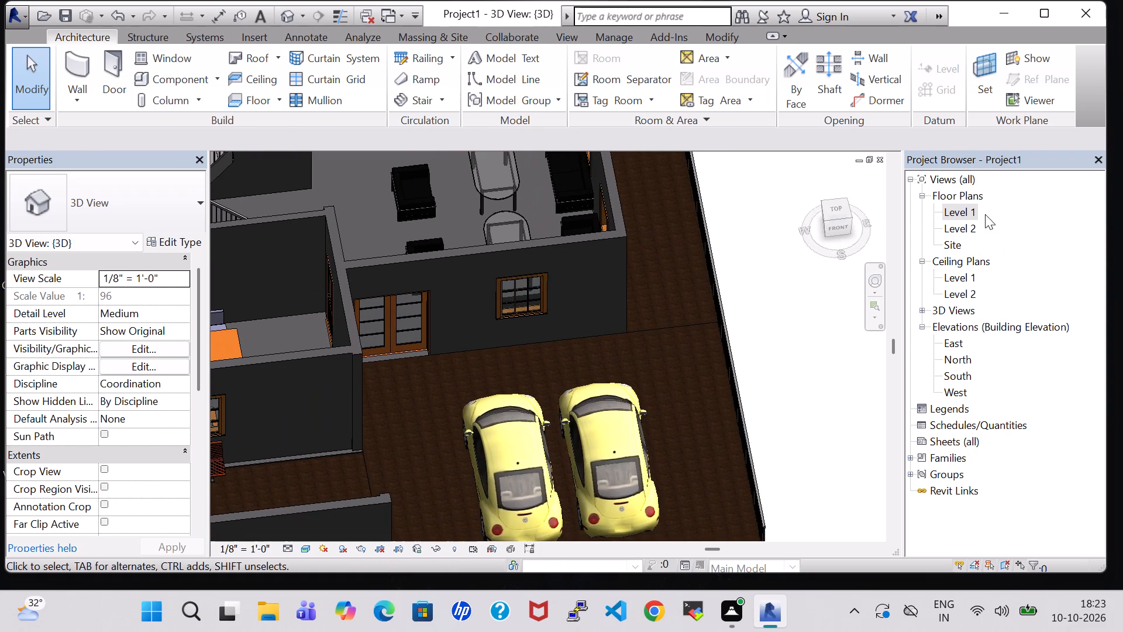
double_click(970, 211)
scroll(652, 331, "down", 3)
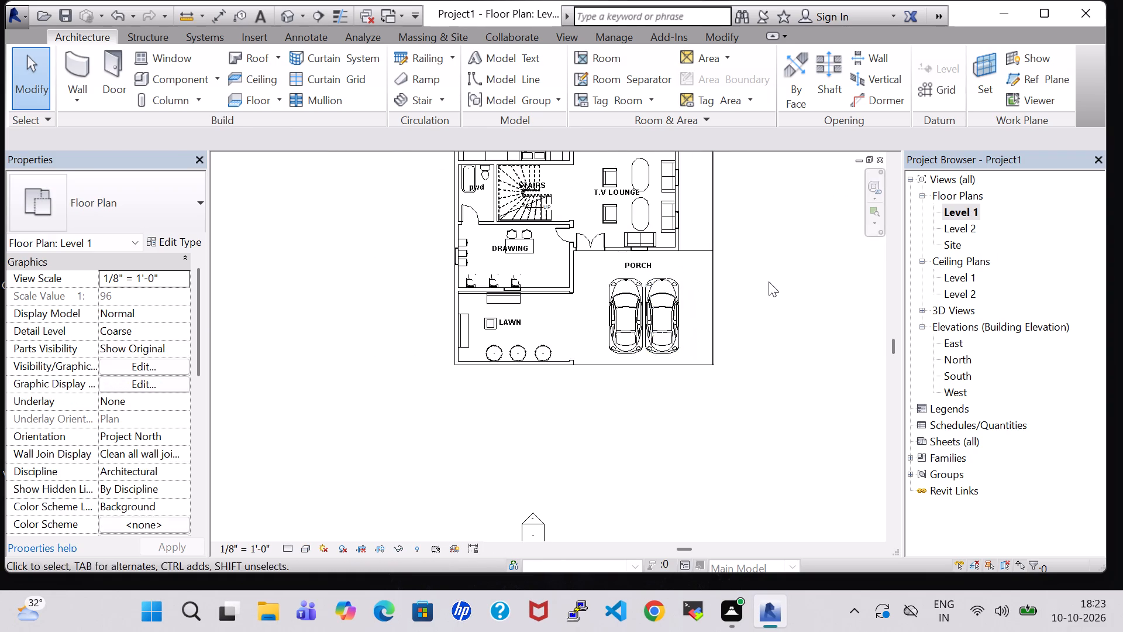
middle_click_drag(769, 281, 728, 397)
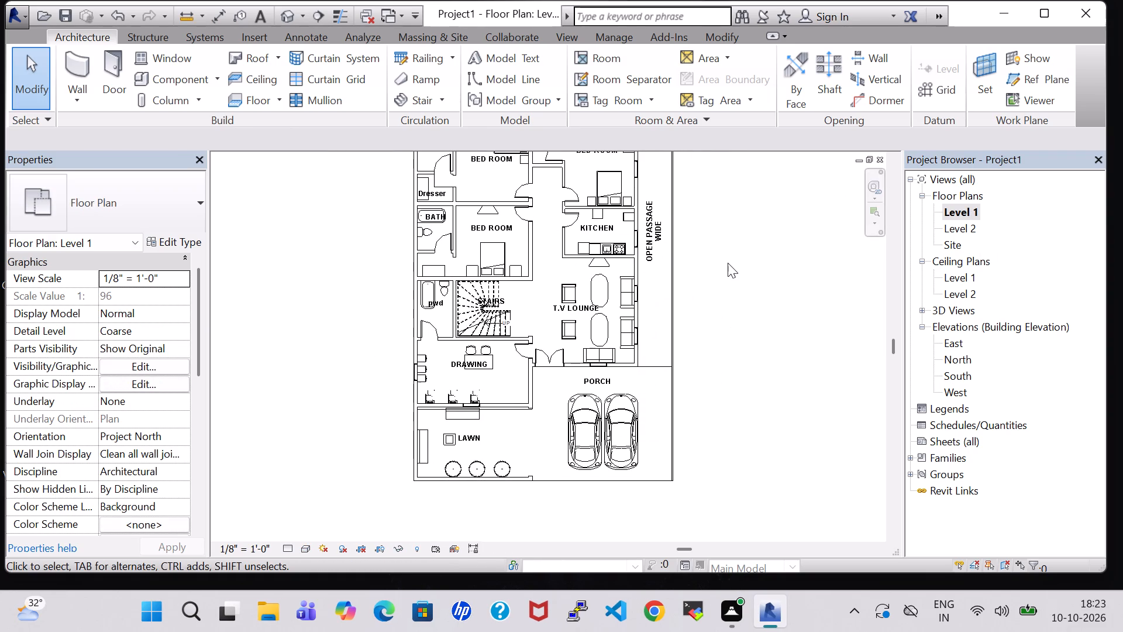
middle_click_drag(728, 263, 728, 297)
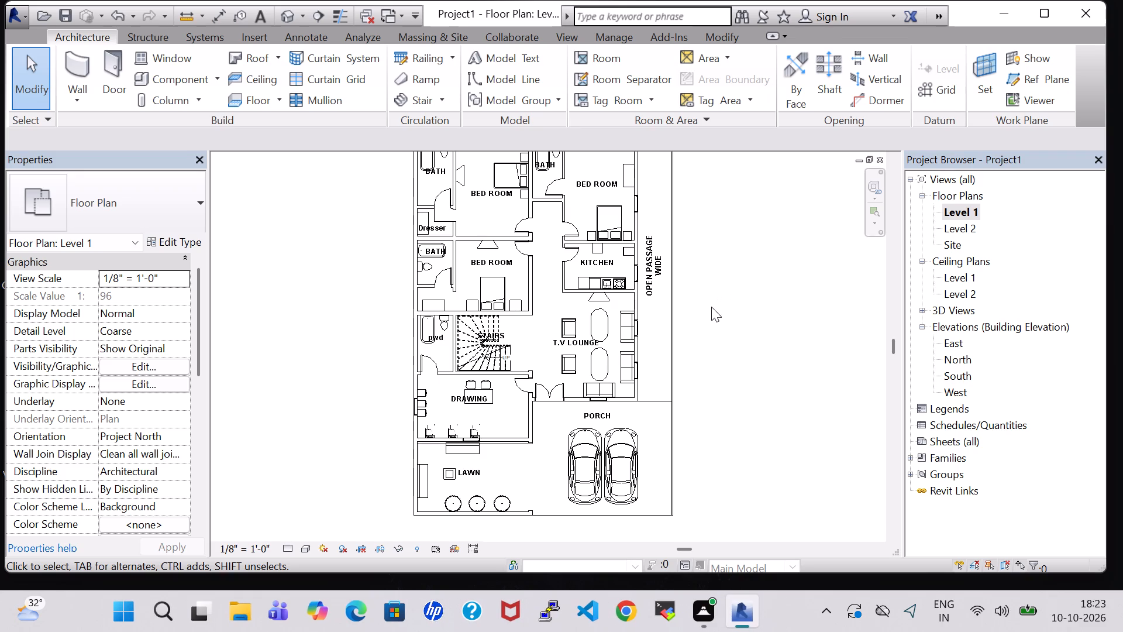
scroll(711, 307, "up", 1)
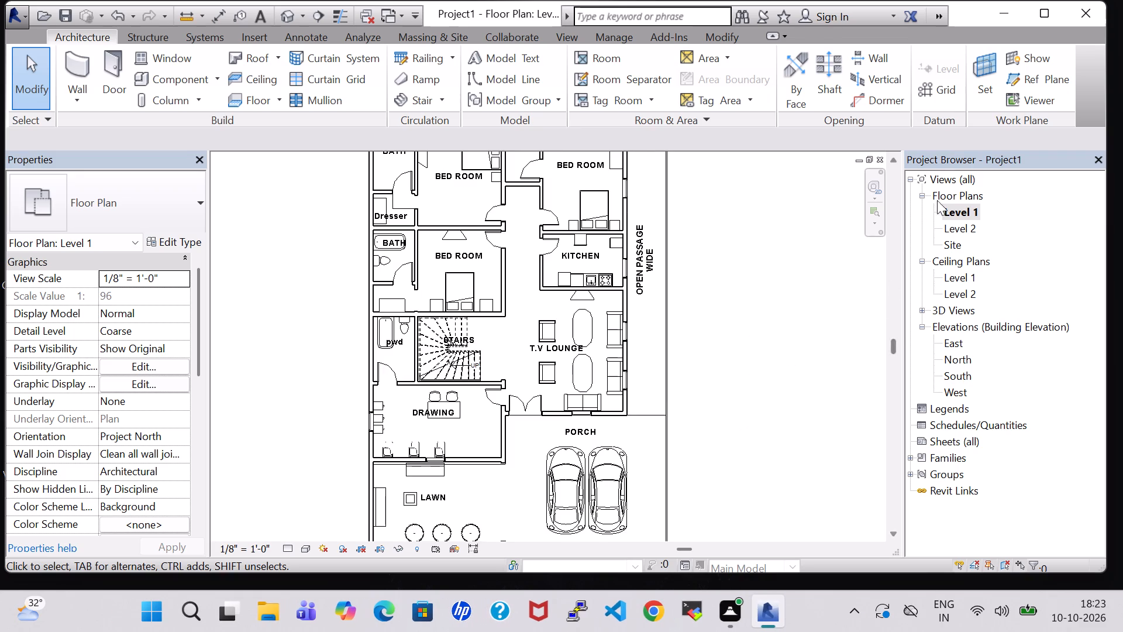
middle_click_drag(747, 375, 785, 308)
scroll(785, 308, "down", 1)
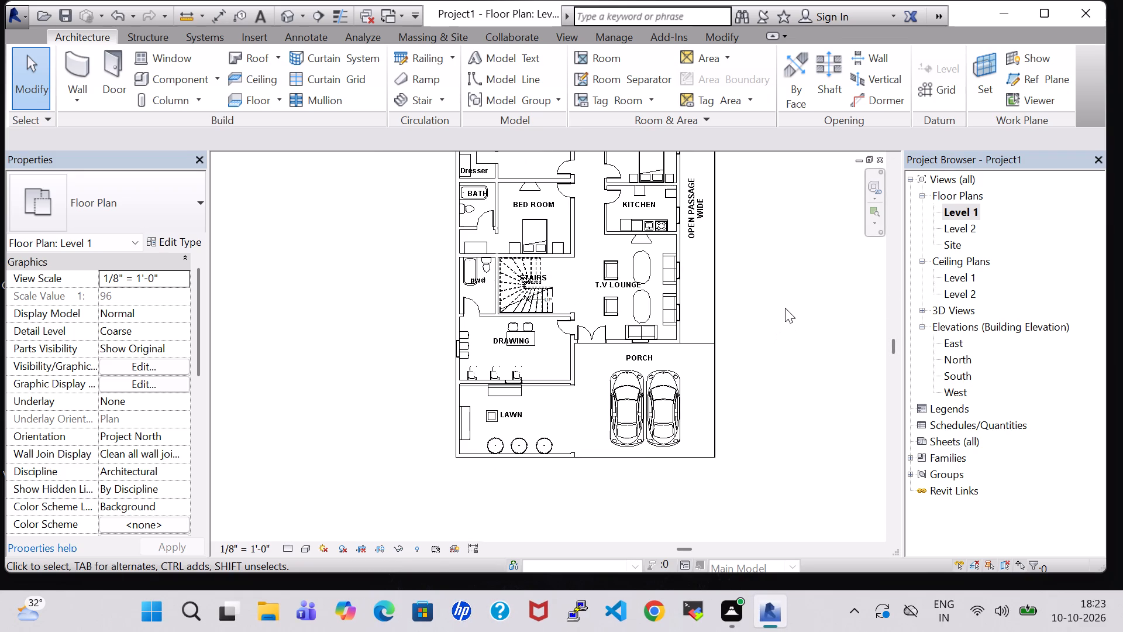
scroll(780, 307, "up", 1)
middle_click_drag(780, 307, 781, 352)
Place another Chair-Tablet Arm at the east end of the drawing room's south chair row, about 5' from the east wall.
left_click(168, 78)
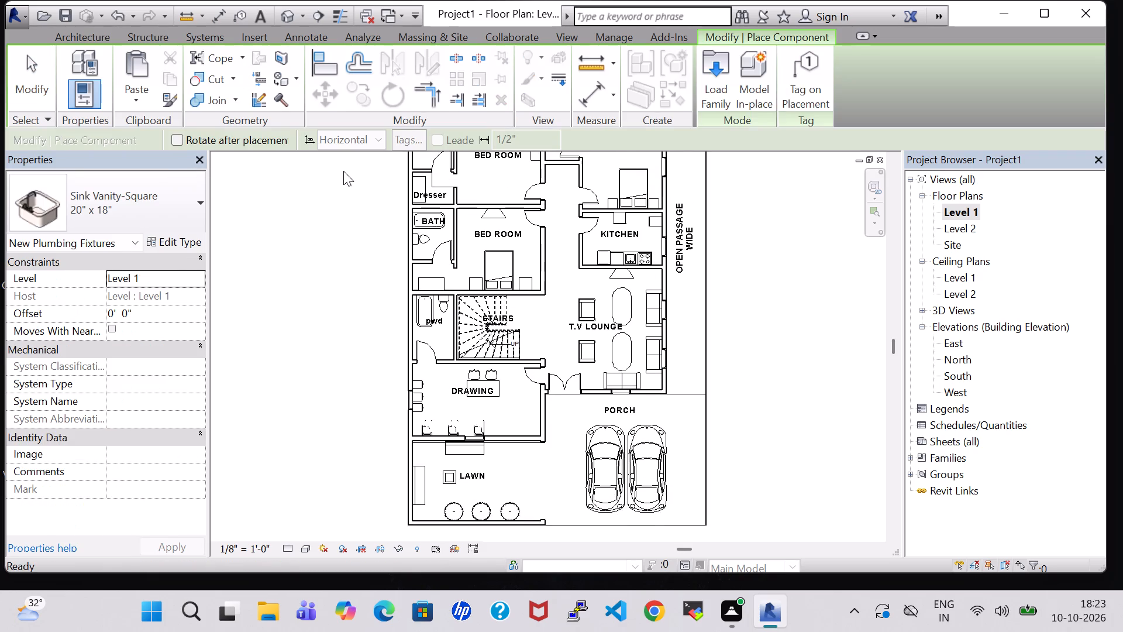
left_click(175, 208)
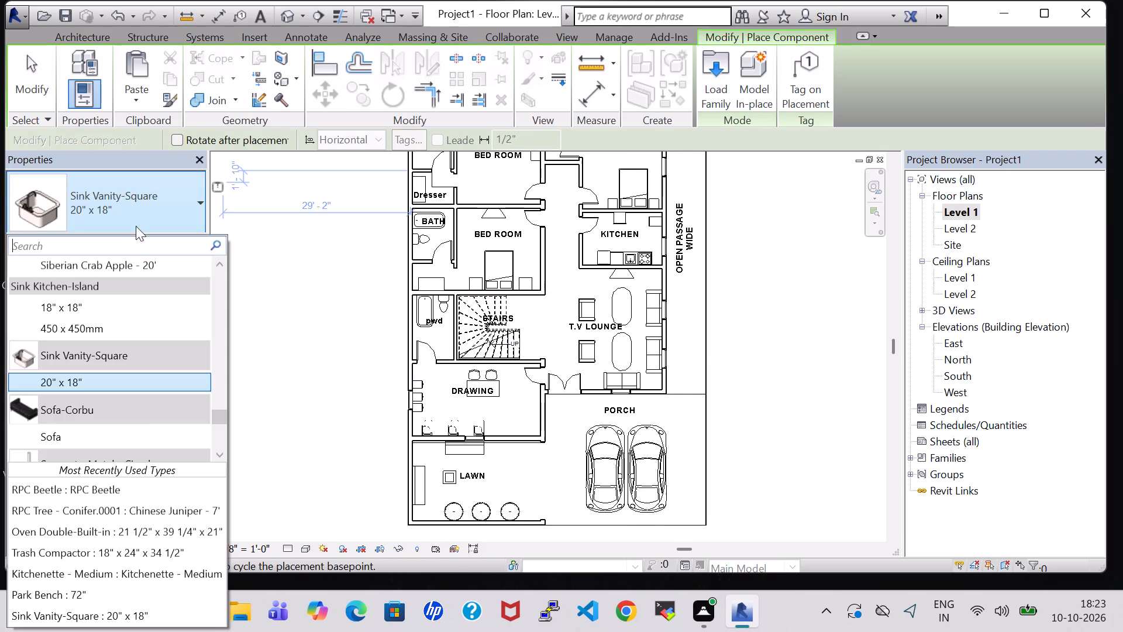
scroll(71, 296, "up", 20)
scroll(71, 296, "up", 1)
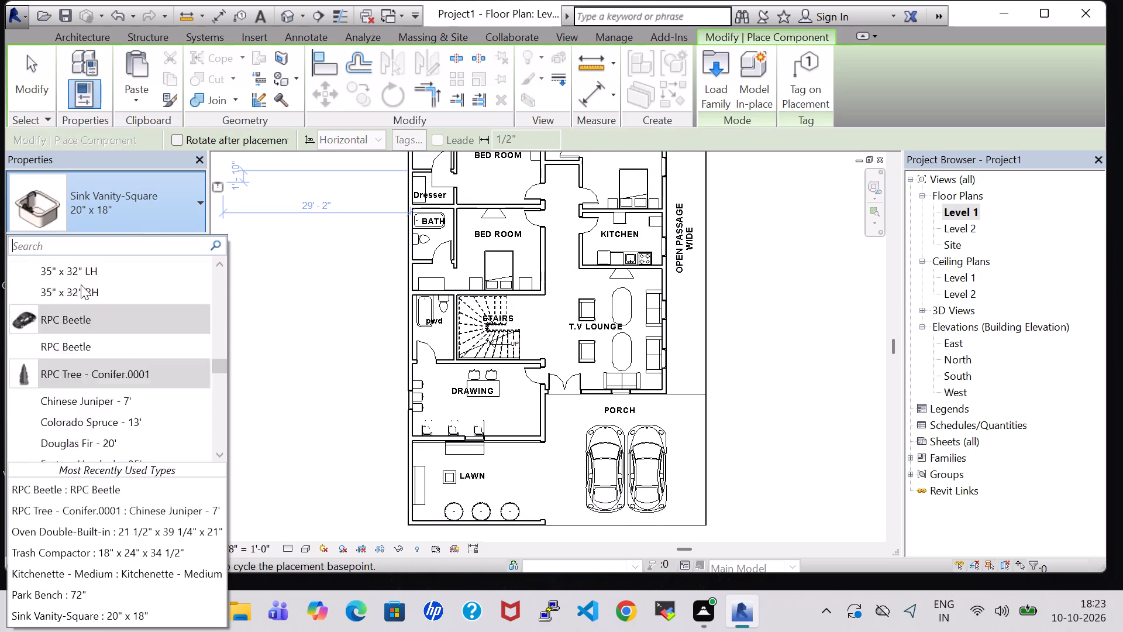
scroll(81, 284, "up", 17)
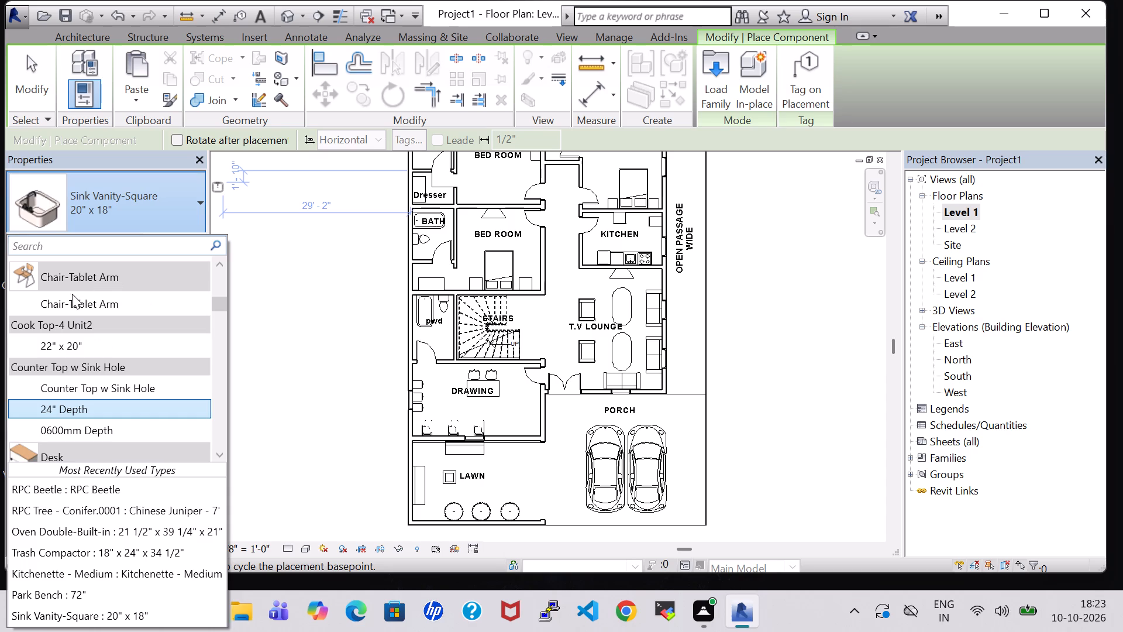
left_click(70, 303)
scroll(497, 389, "up", 10)
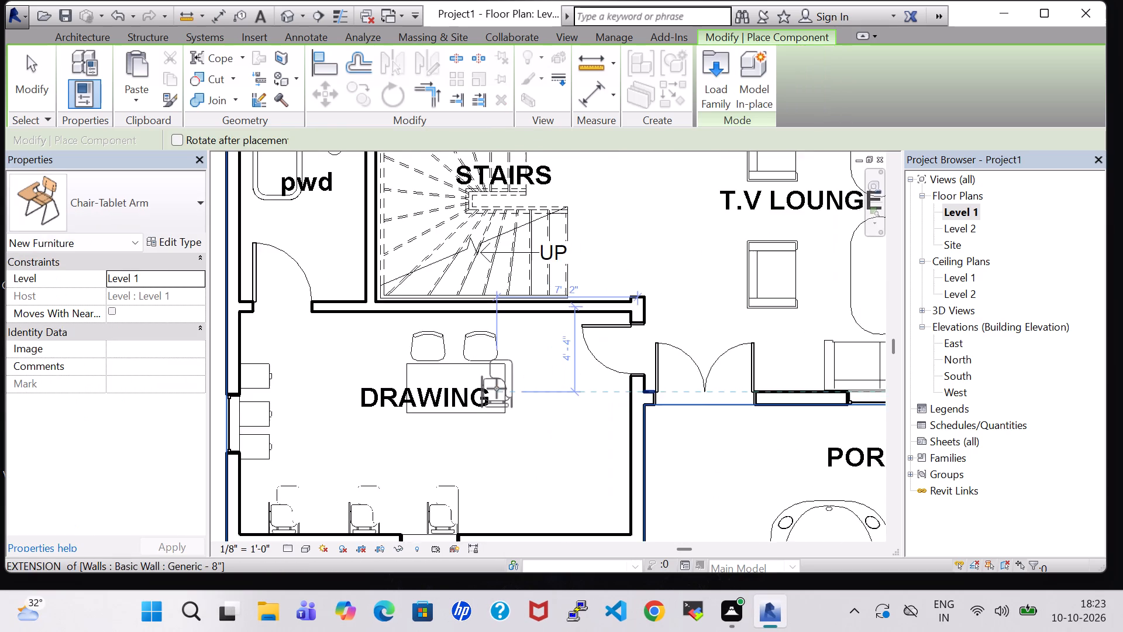
scroll(521, 453, "down", 3)
middle_click_drag(539, 510, 533, 369)
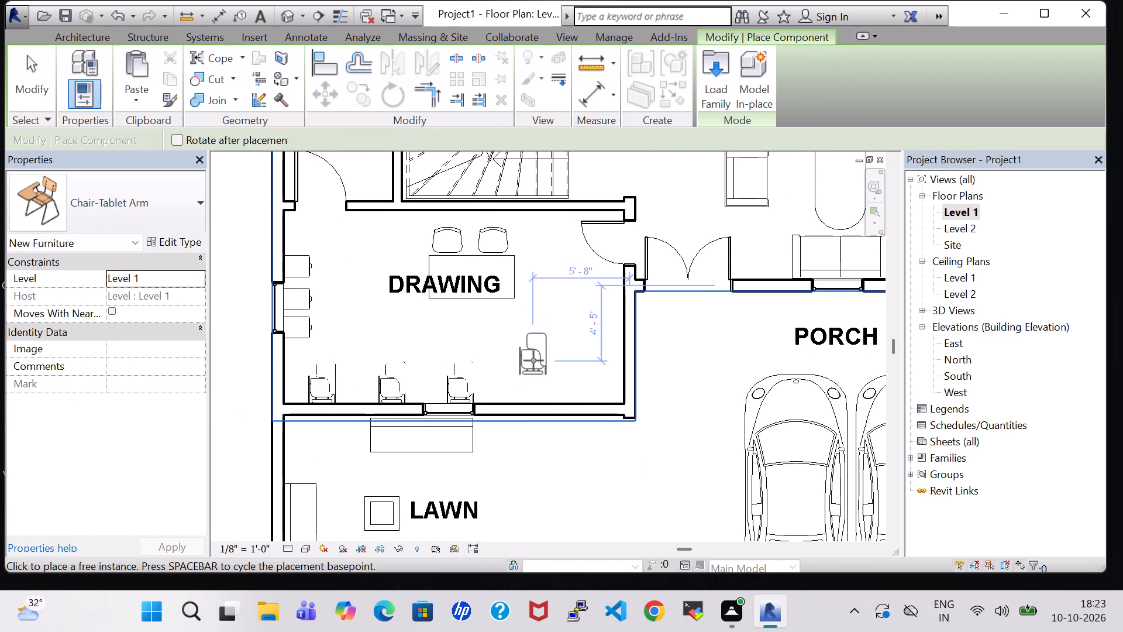
left_click(544, 384)
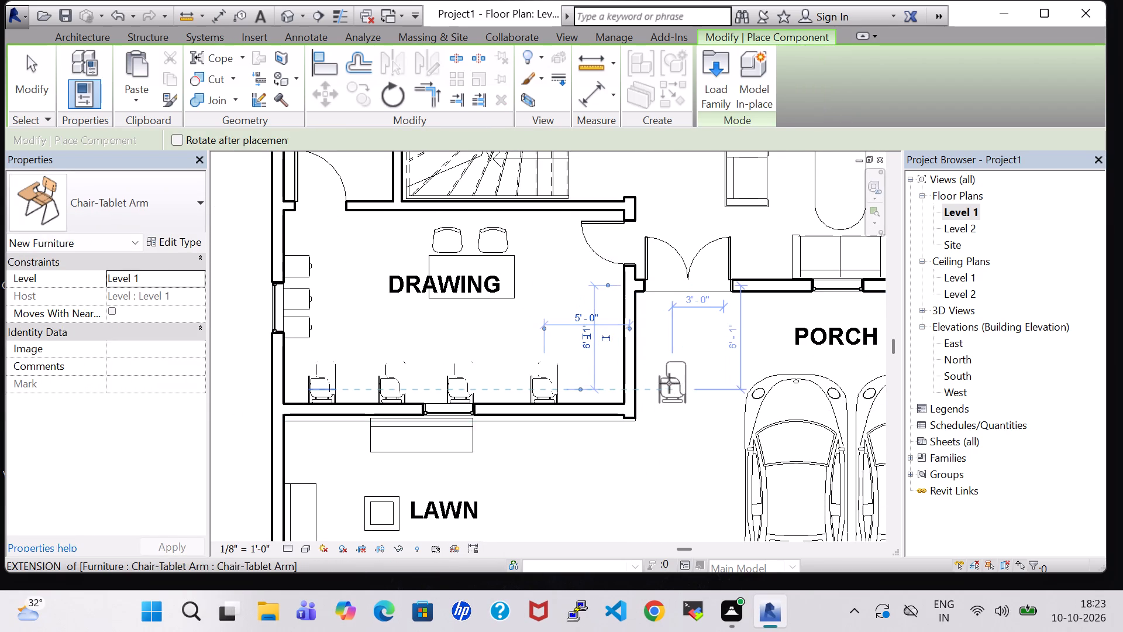
key("Escape")
key("Escape")
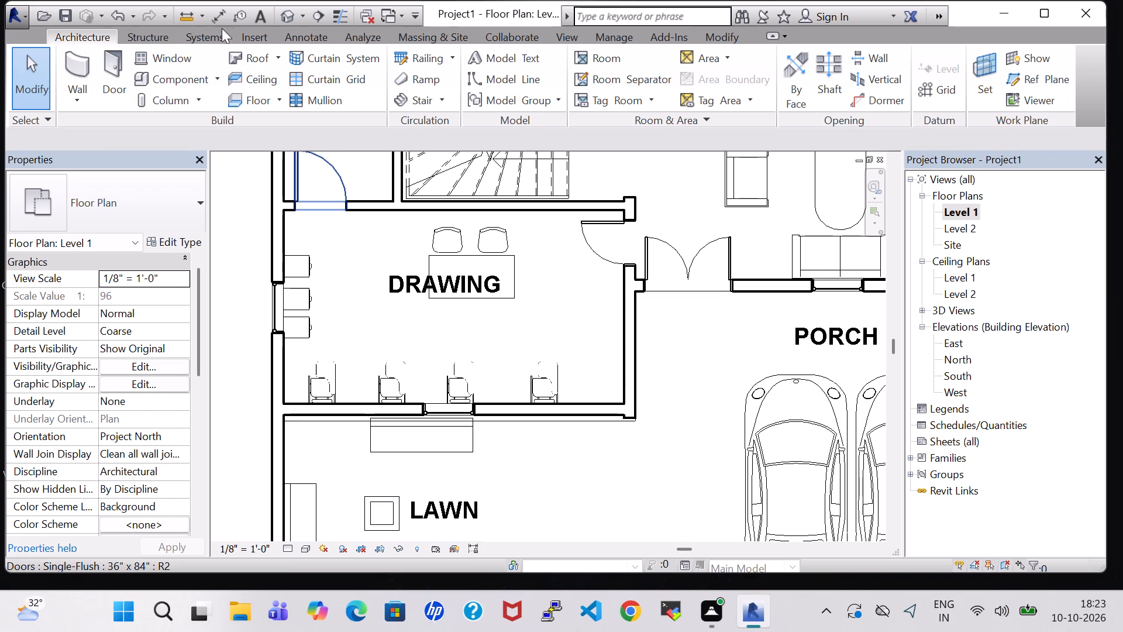
Examine the front porch, parked cars, furnished rooms and side passage in the 3D view.
left_click(285, 18)
scroll(662, 386, "down", 3)
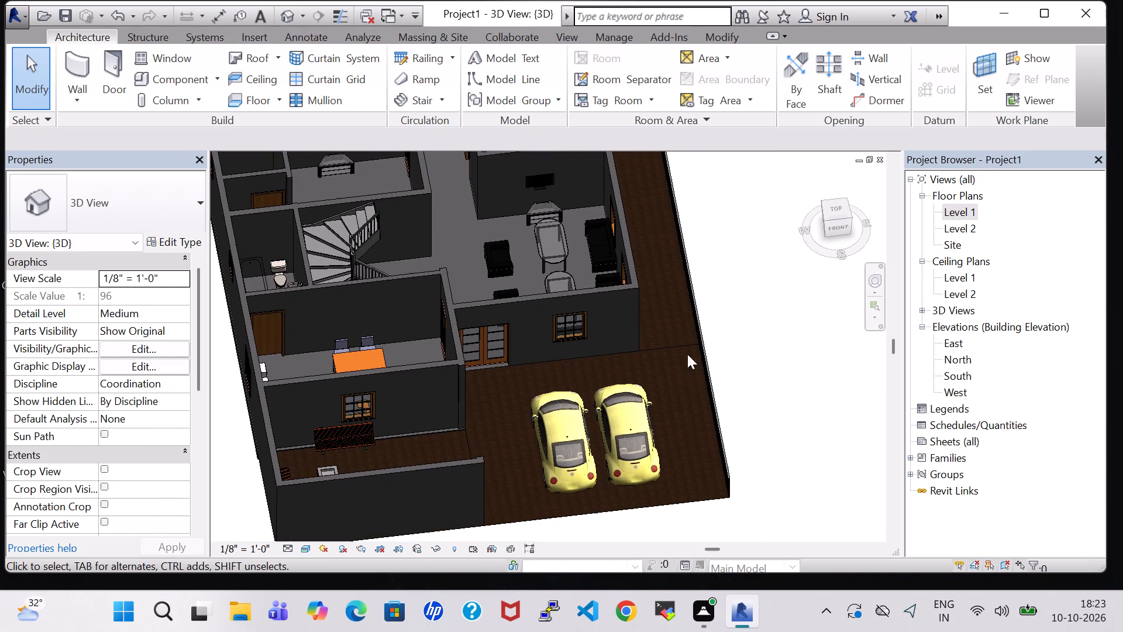
middle_click_drag(790, 296, 698, 352, "shift")
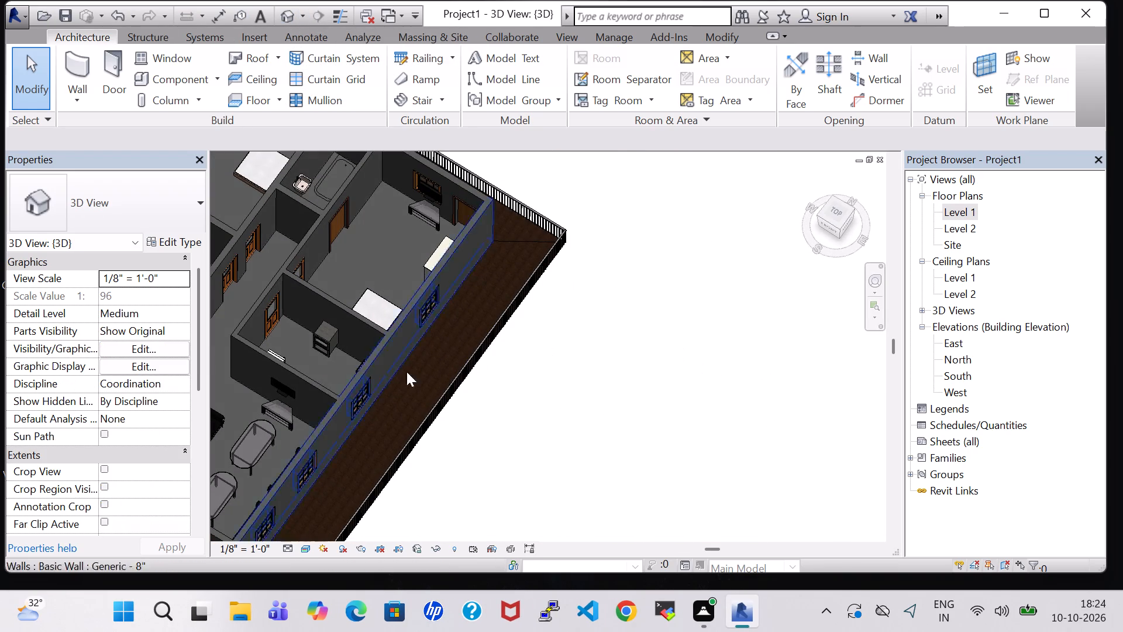
middle_click_drag(466, 415, 669, 276)
middle_click_drag(648, 374, 621, 385, "shift")
middle_click(604, 396)
middle_click_drag(594, 394, 672, 372, "shift")
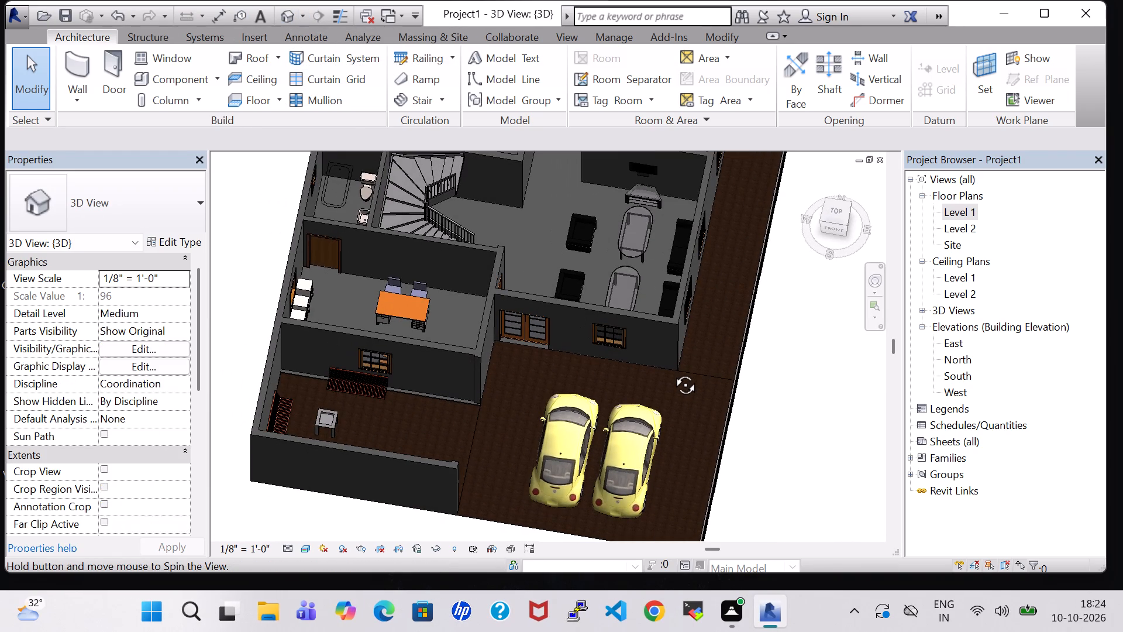
middle_click_drag(672, 372, 670, 380, "shift")
middle_click_drag(797, 307, 760, 448)
scroll(794, 339, "down", 1)
Return to the Level 1 floor plan and load the Sink - Corner Floor family from the Plumbing MEP fixtures library.
double_click(969, 213)
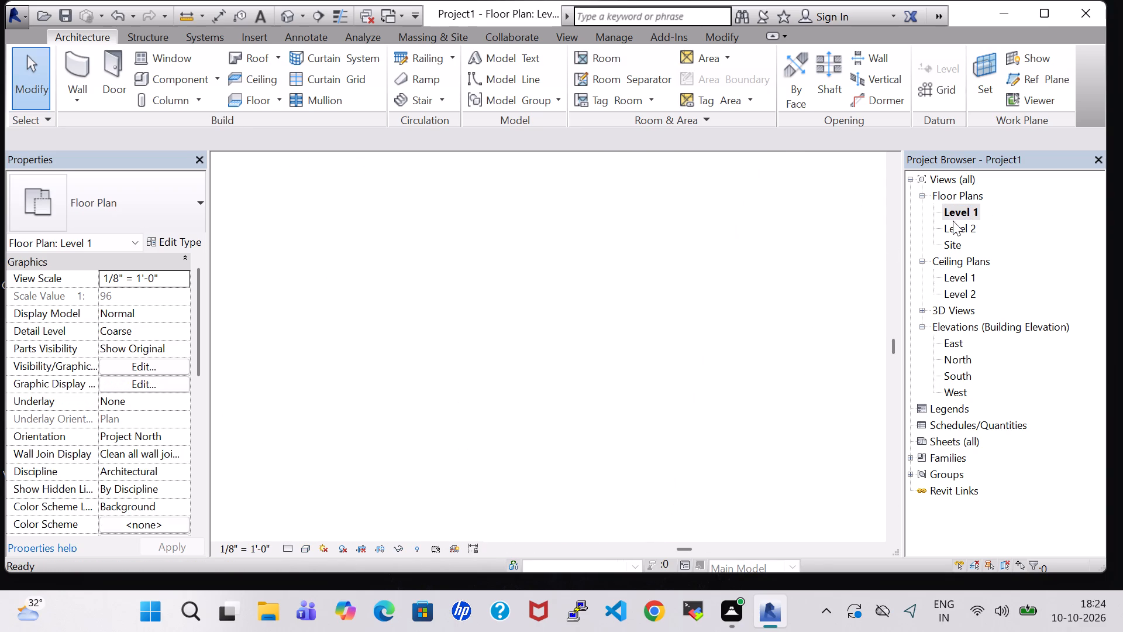
scroll(669, 358, "down", 2)
middle_click_drag(677, 227, 574, 316)
scroll(574, 316, "down", 2)
middle_click_drag(826, 245, 764, 440)
middle_click_drag(786, 244, 802, 324)
scroll(793, 322, "up", 2)
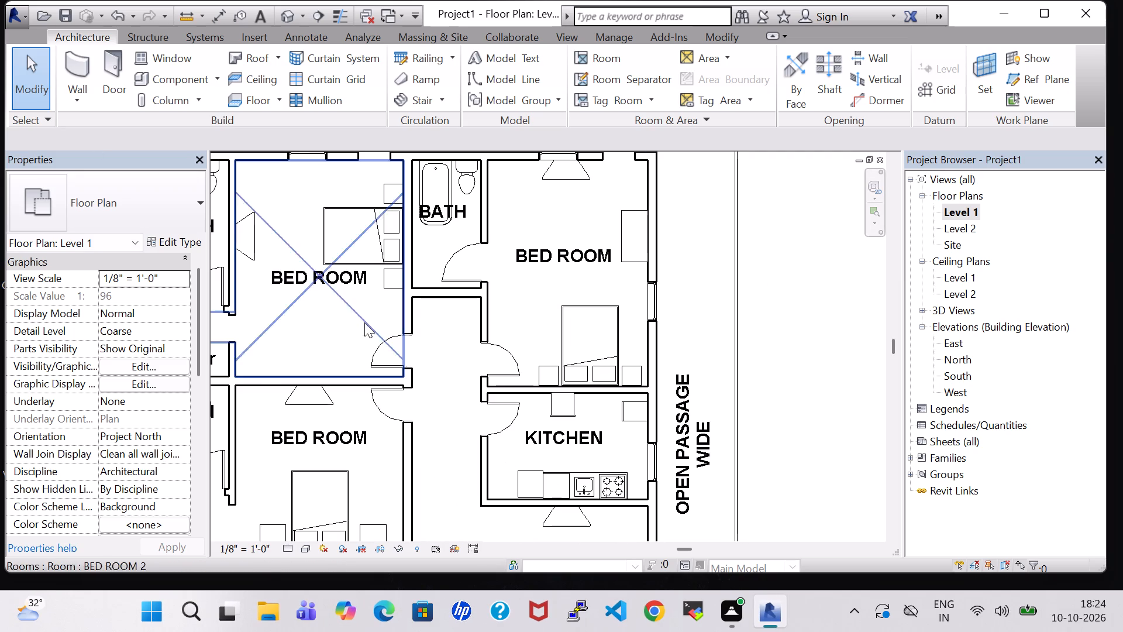
left_click(178, 74)
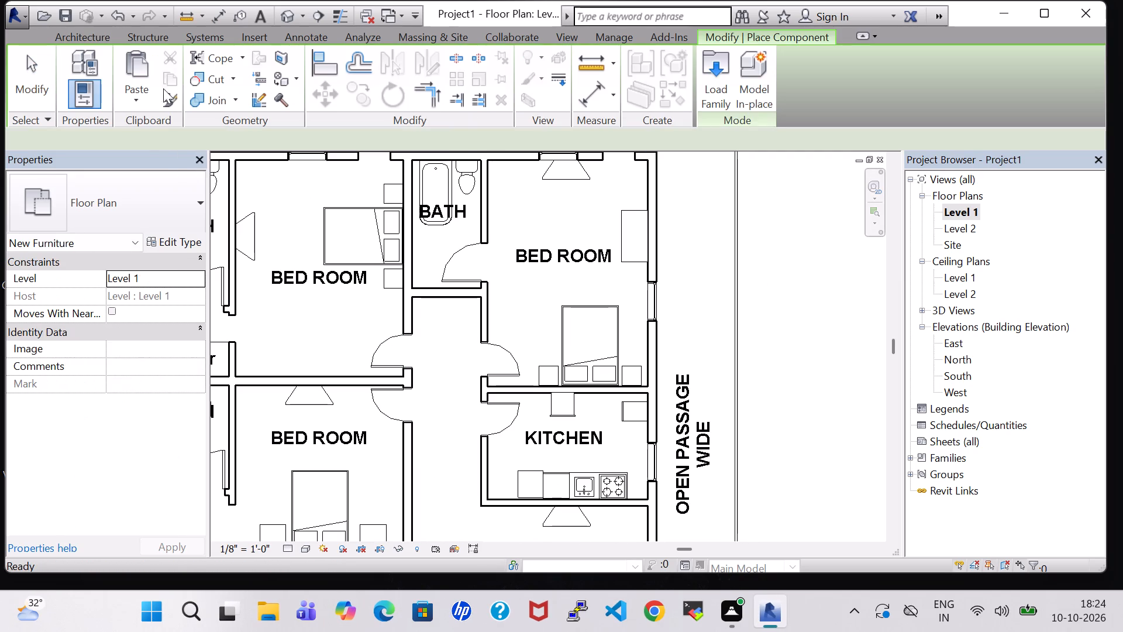
left_click(707, 76)
scroll(547, 270, "down", 2)
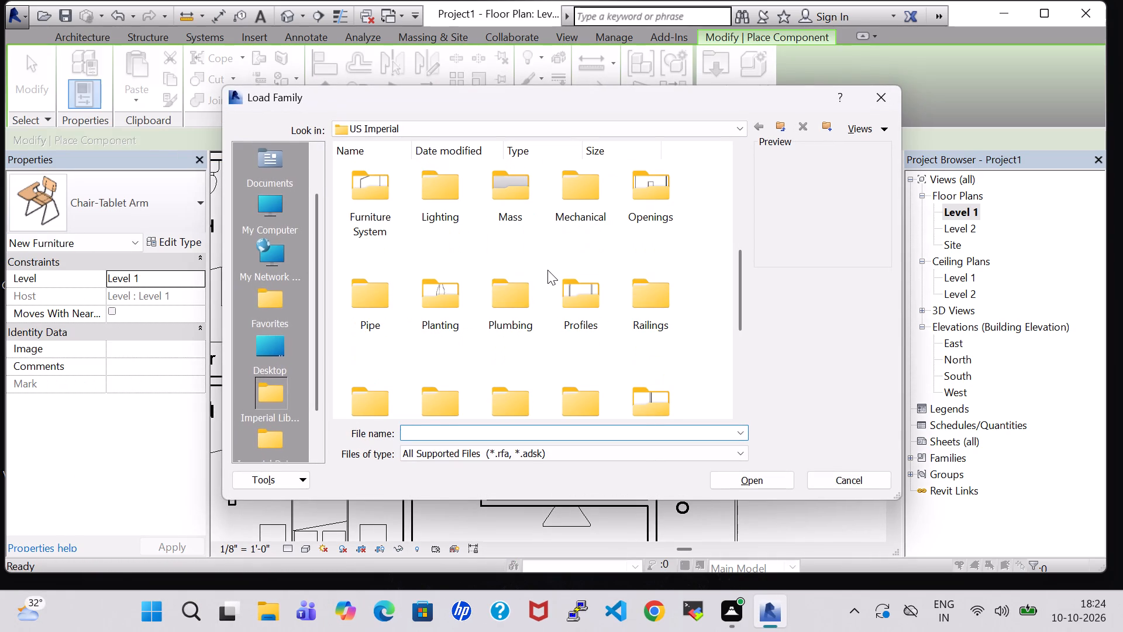
double_click(514, 313)
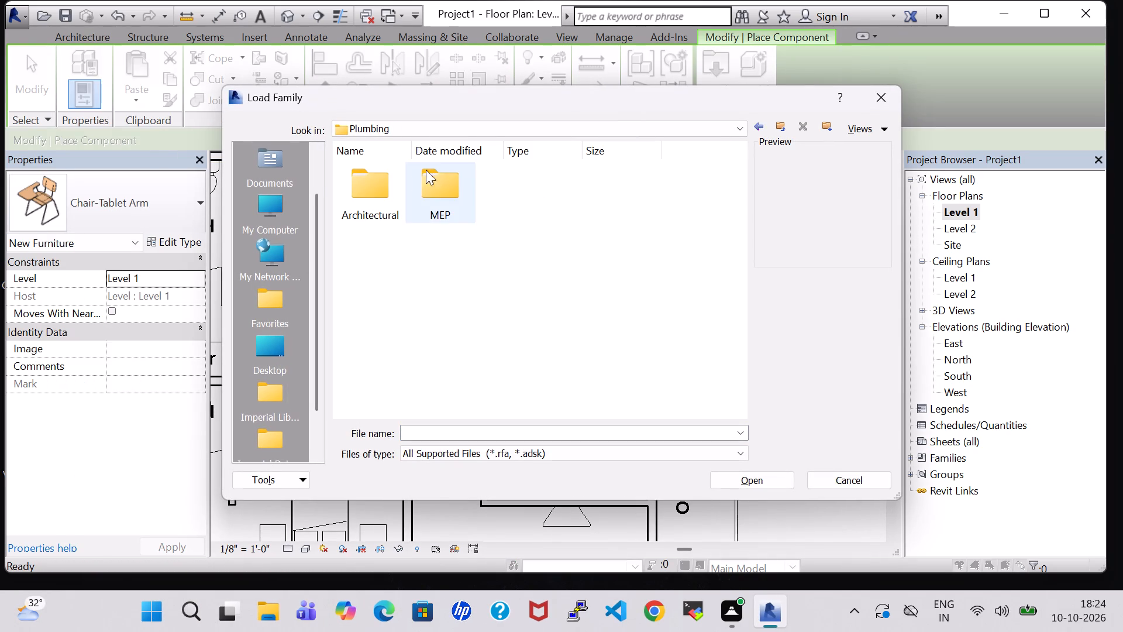
double_click(453, 193)
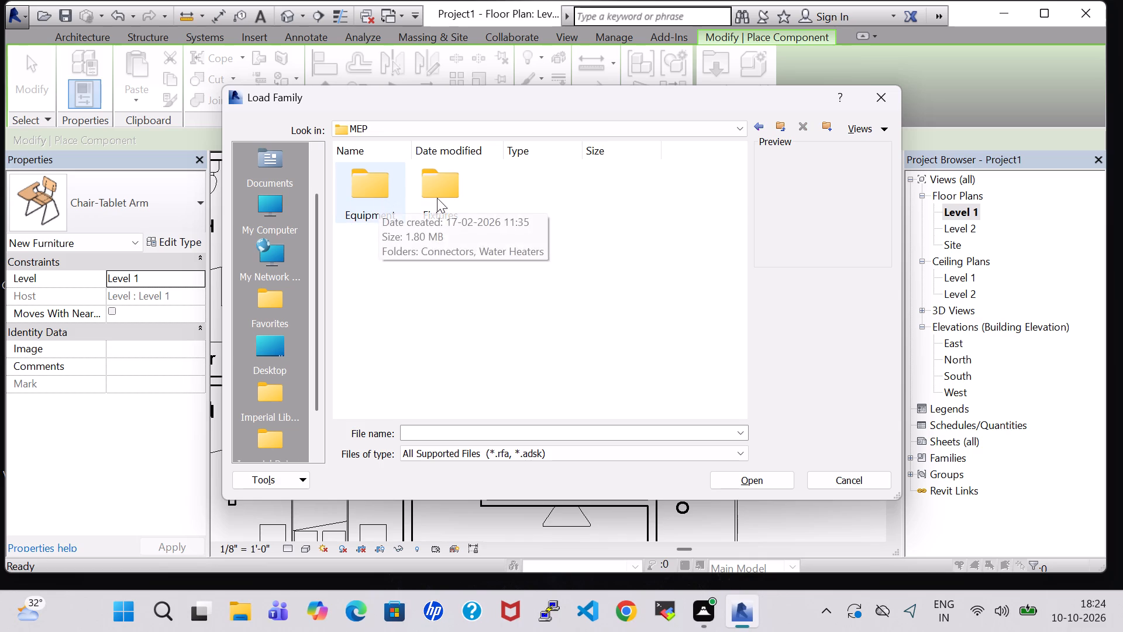
double_click(437, 198)
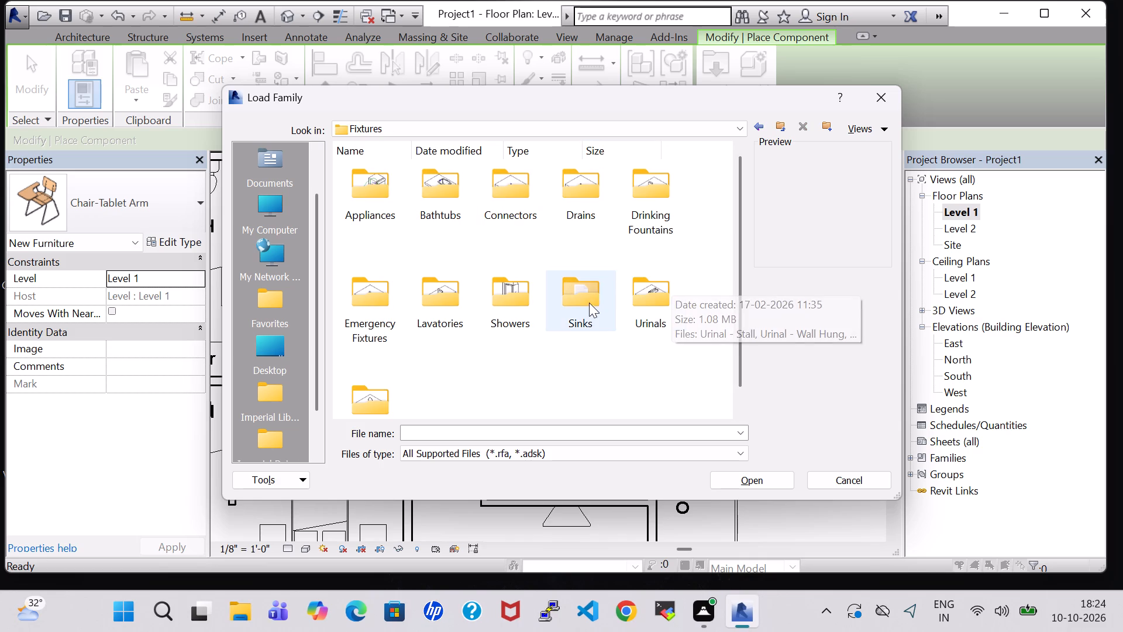
double_click(589, 304)
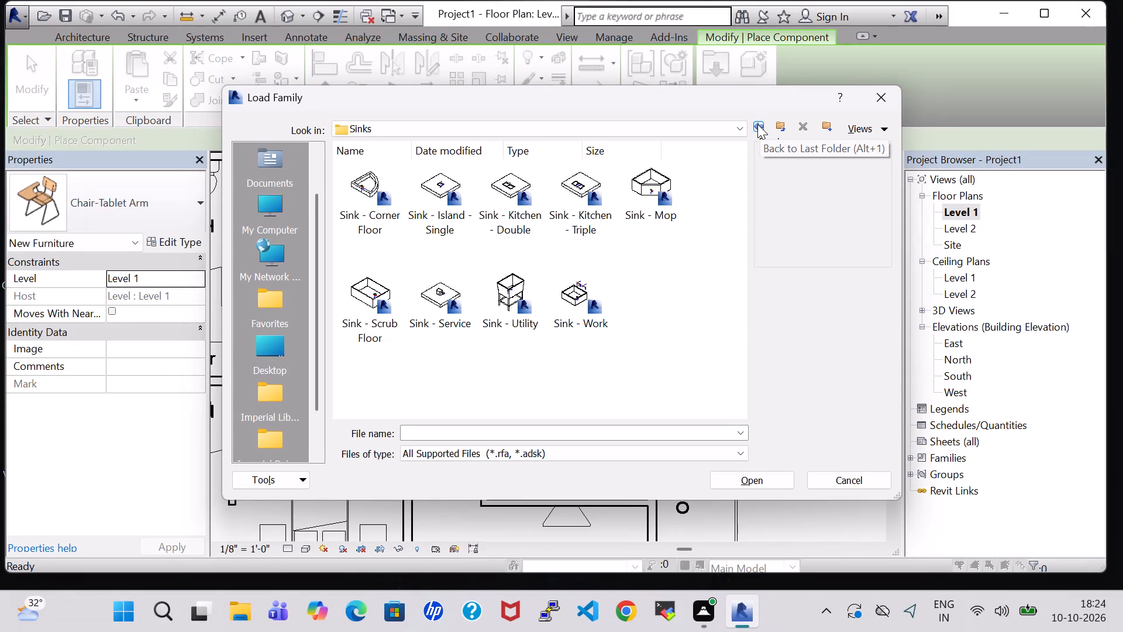
left_click(371, 181)
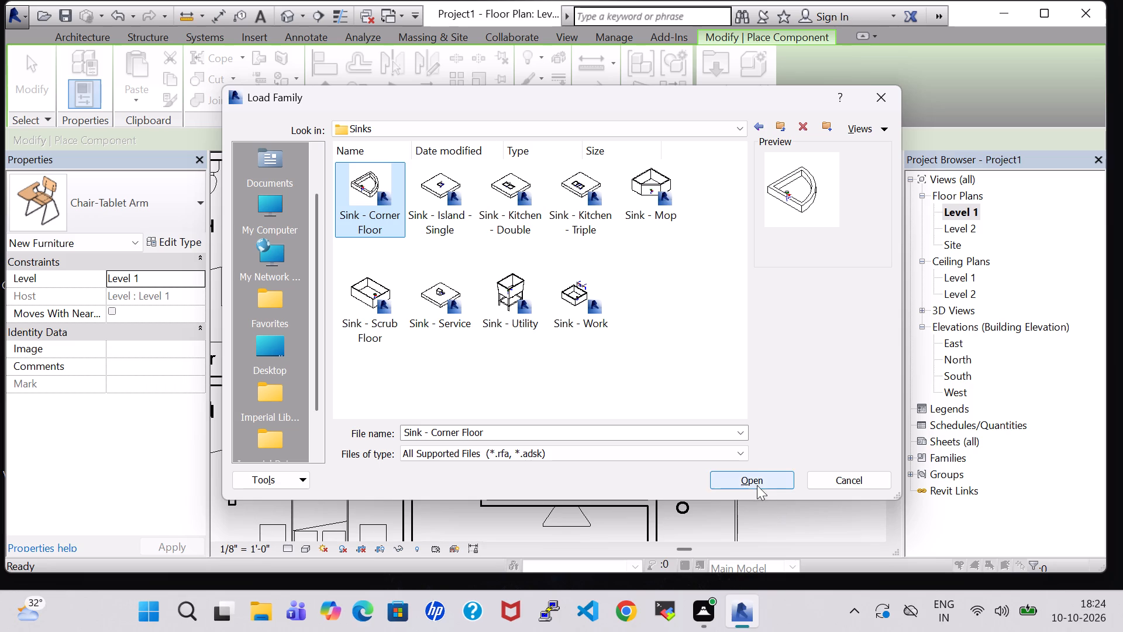
left_click(757, 482)
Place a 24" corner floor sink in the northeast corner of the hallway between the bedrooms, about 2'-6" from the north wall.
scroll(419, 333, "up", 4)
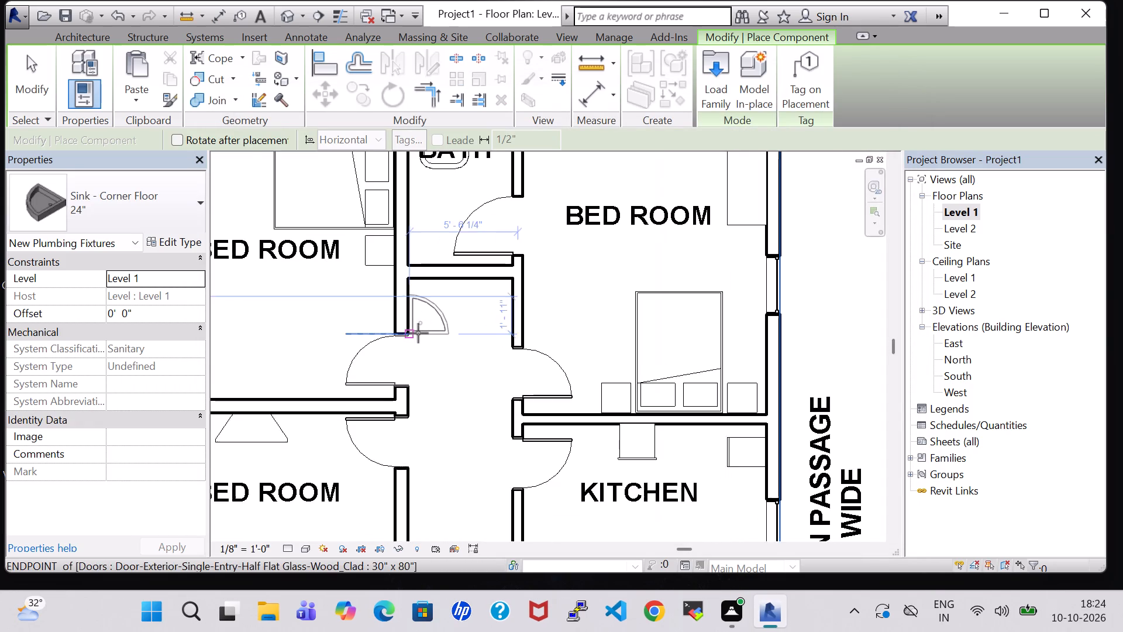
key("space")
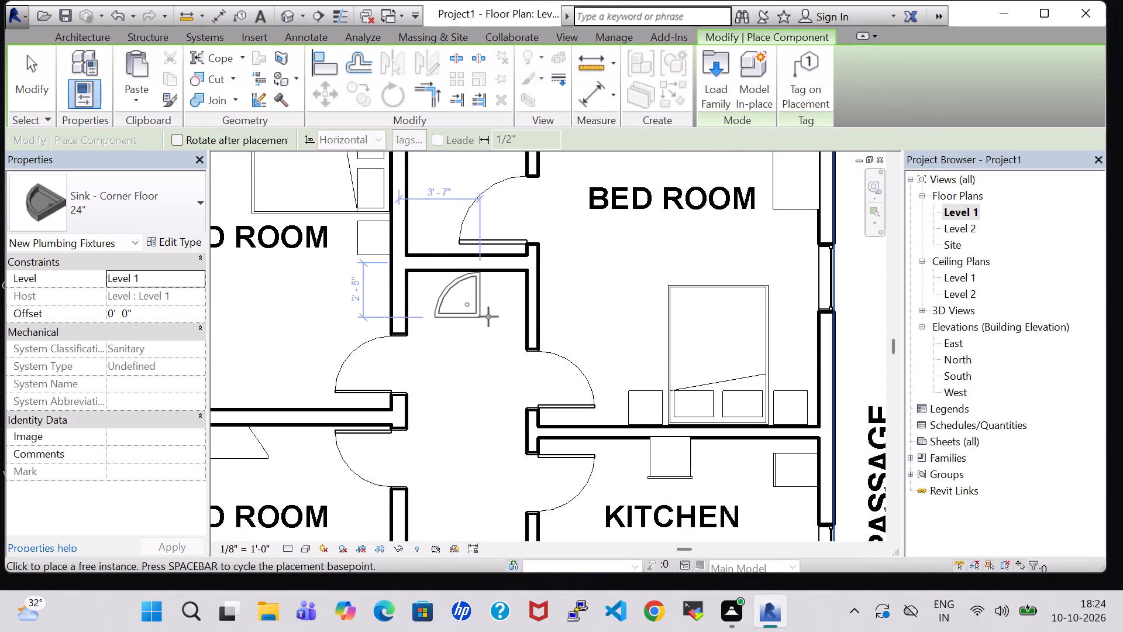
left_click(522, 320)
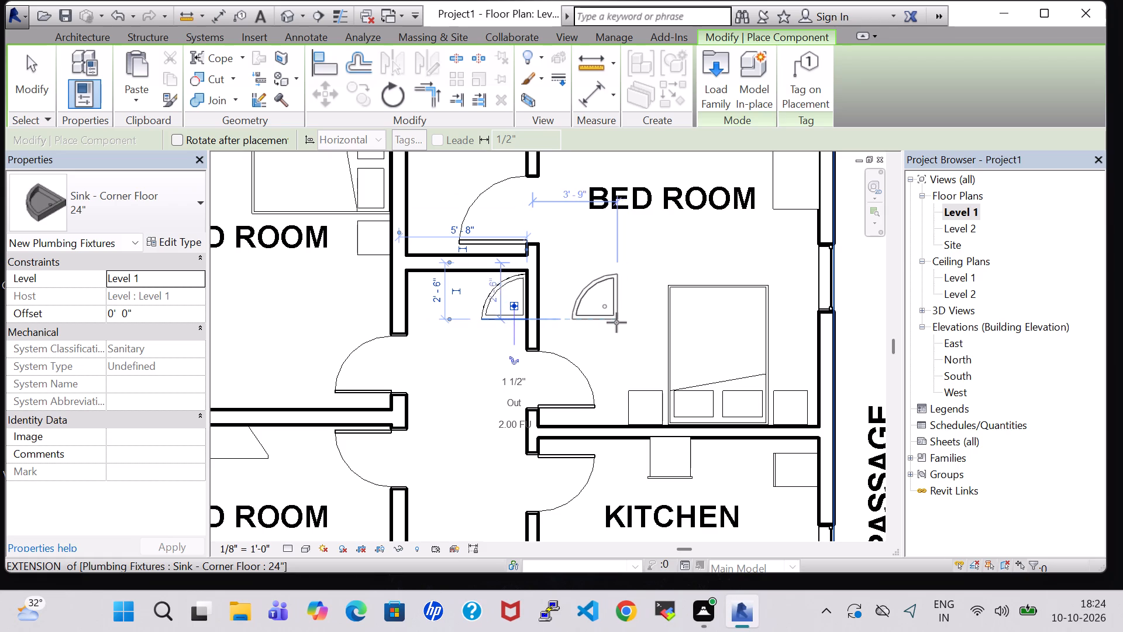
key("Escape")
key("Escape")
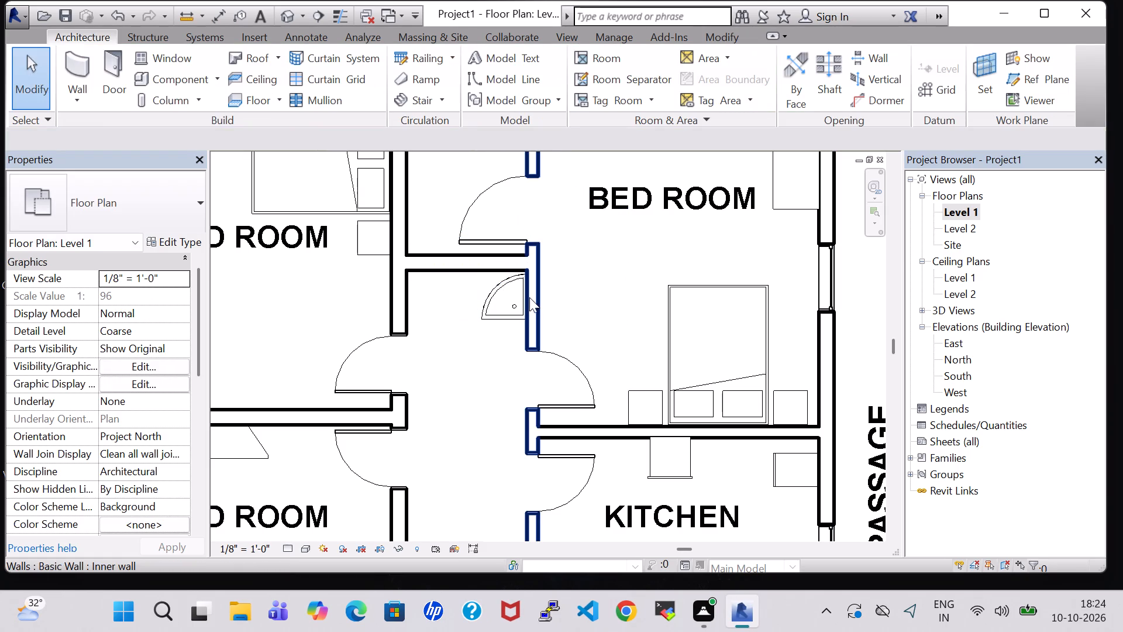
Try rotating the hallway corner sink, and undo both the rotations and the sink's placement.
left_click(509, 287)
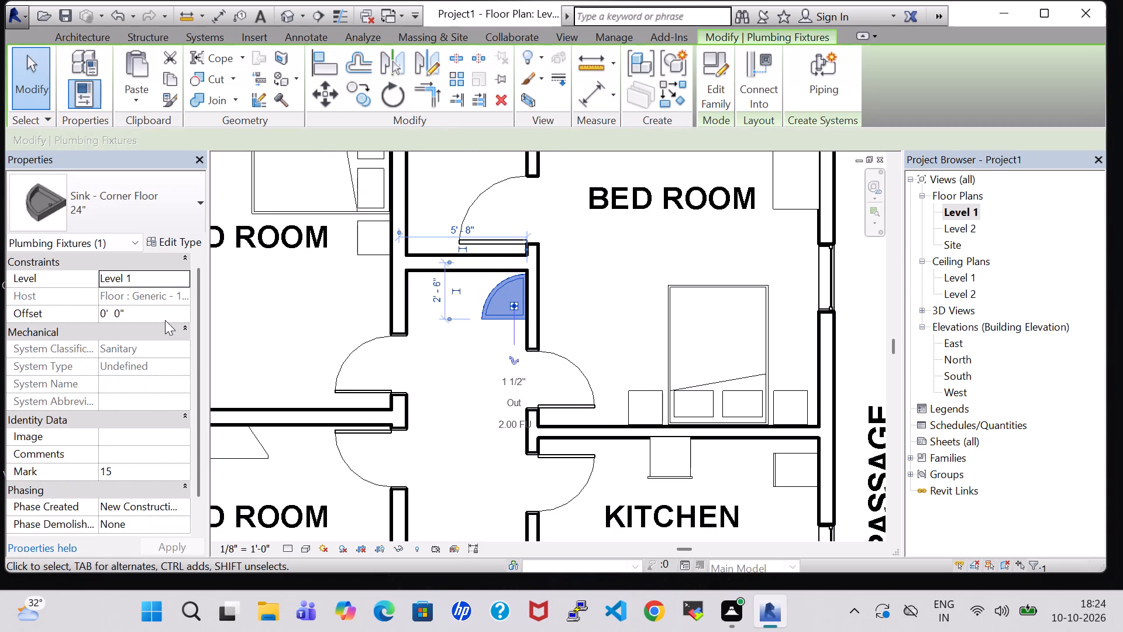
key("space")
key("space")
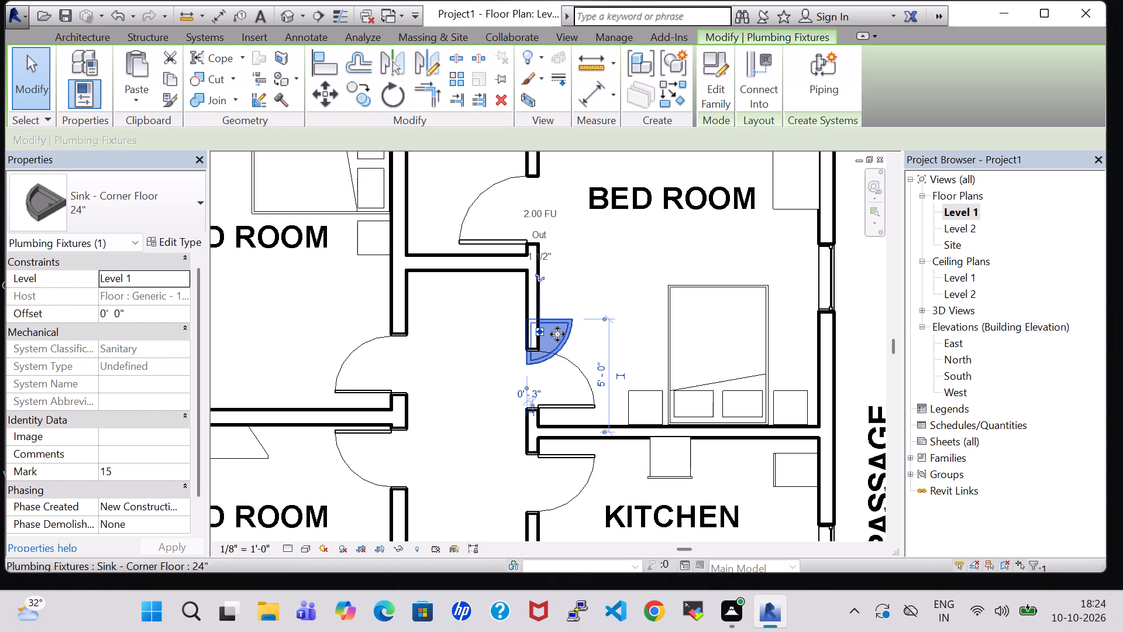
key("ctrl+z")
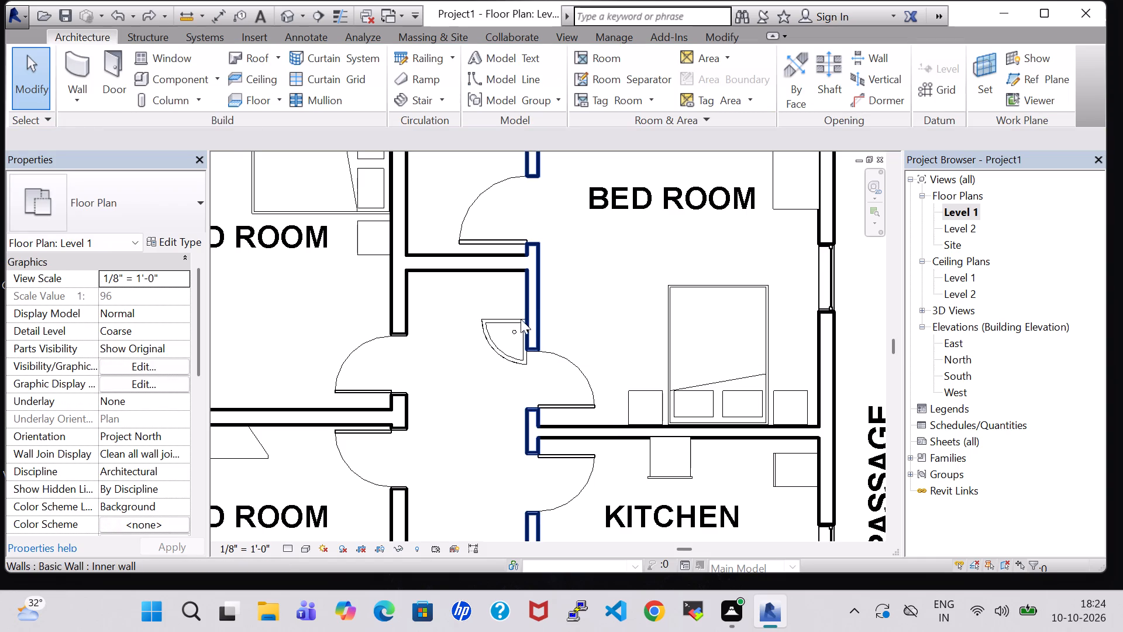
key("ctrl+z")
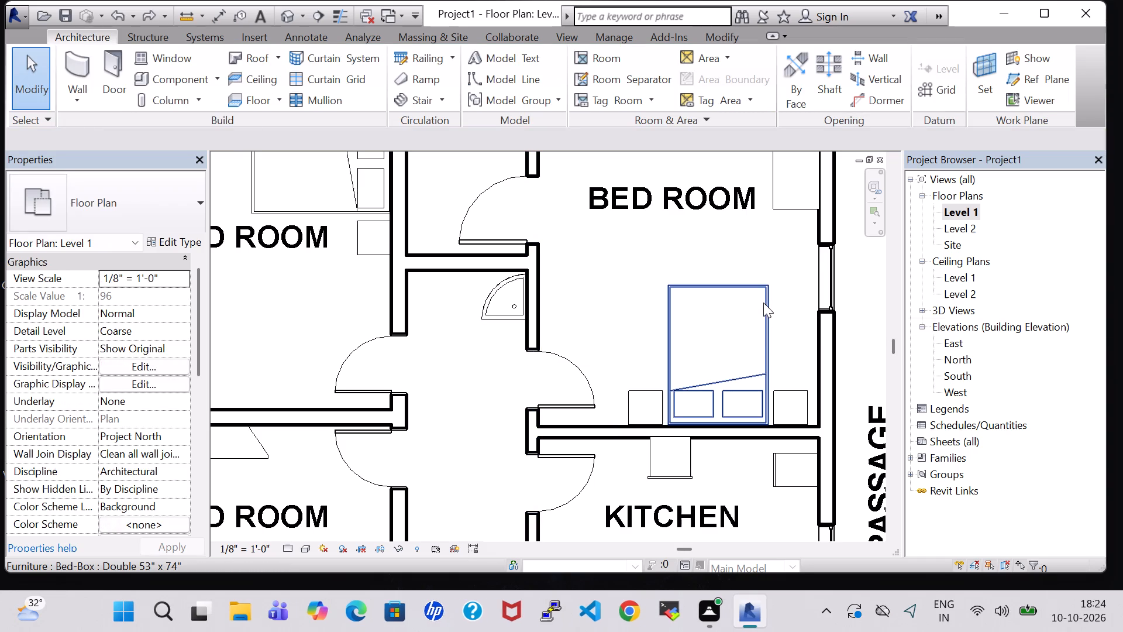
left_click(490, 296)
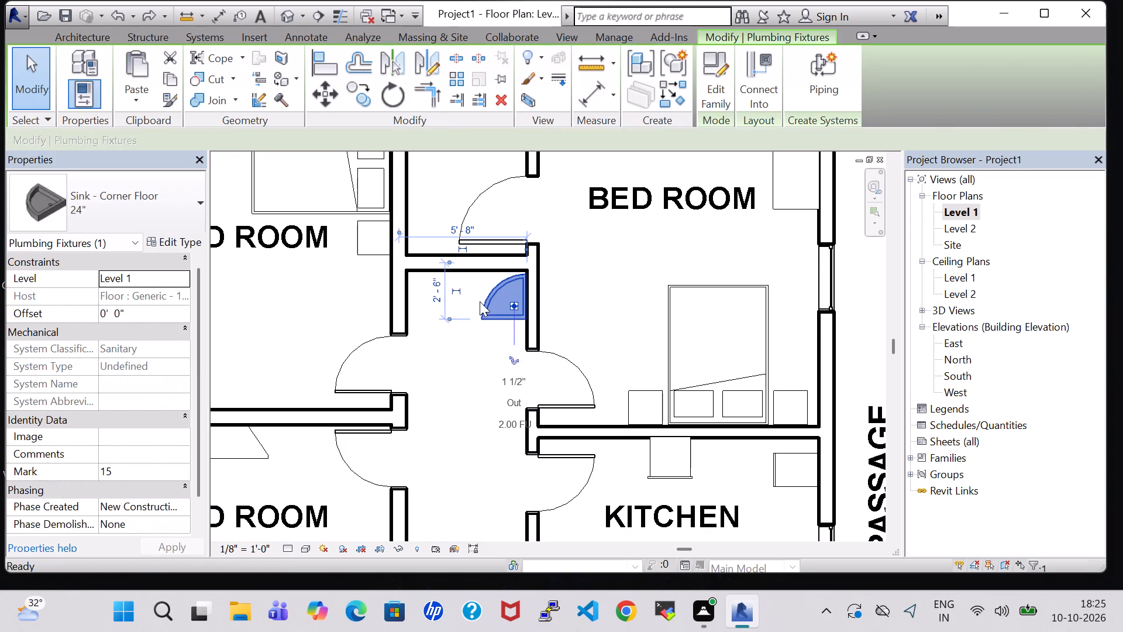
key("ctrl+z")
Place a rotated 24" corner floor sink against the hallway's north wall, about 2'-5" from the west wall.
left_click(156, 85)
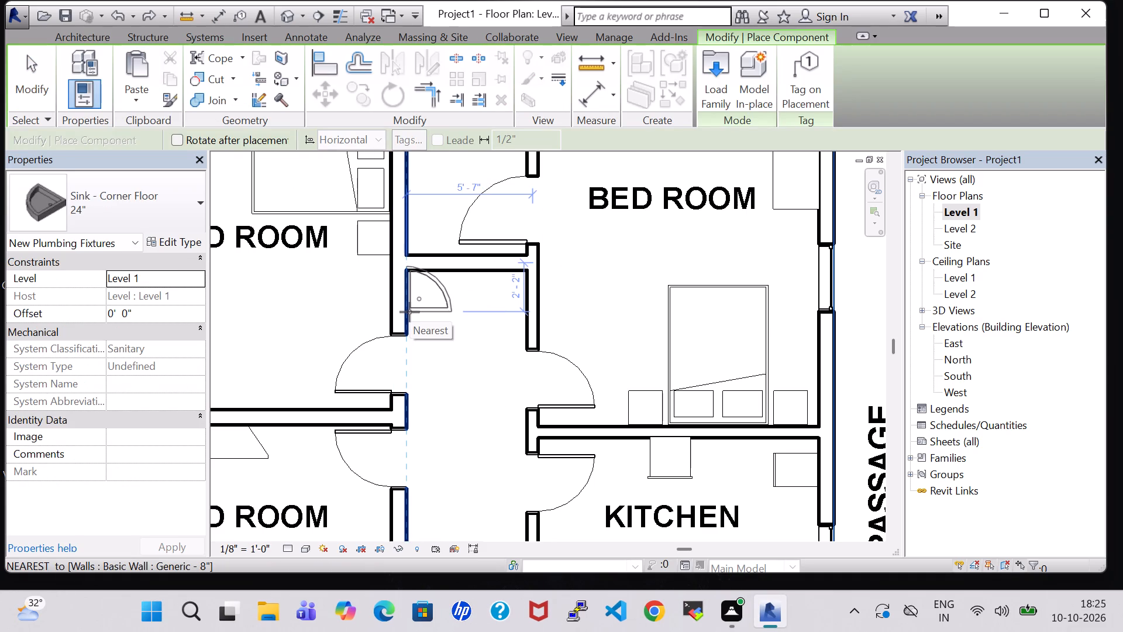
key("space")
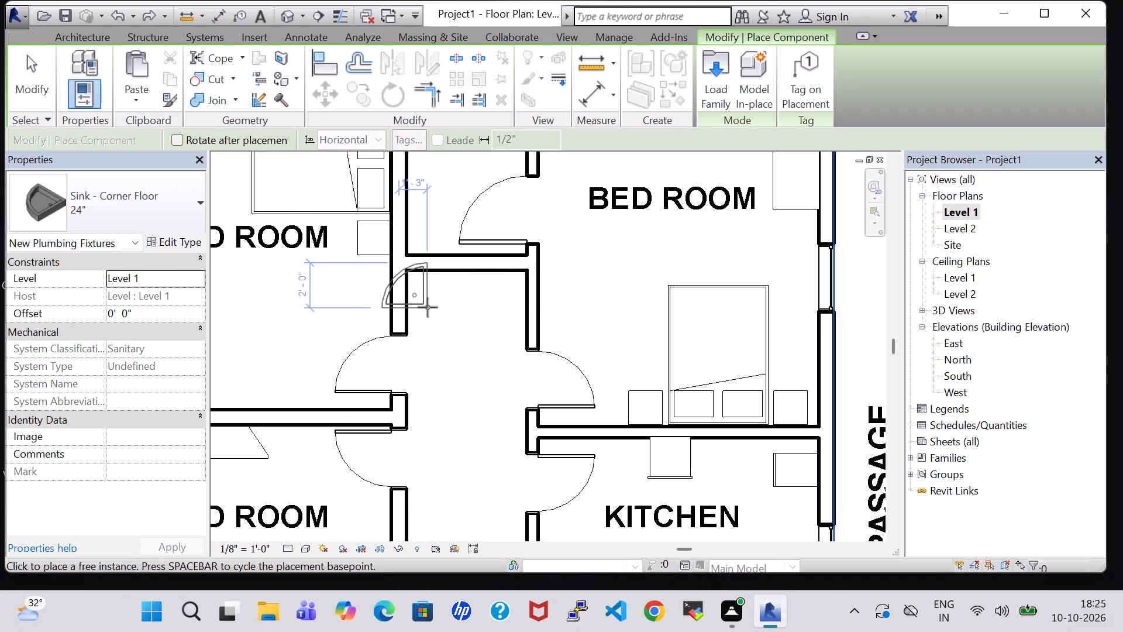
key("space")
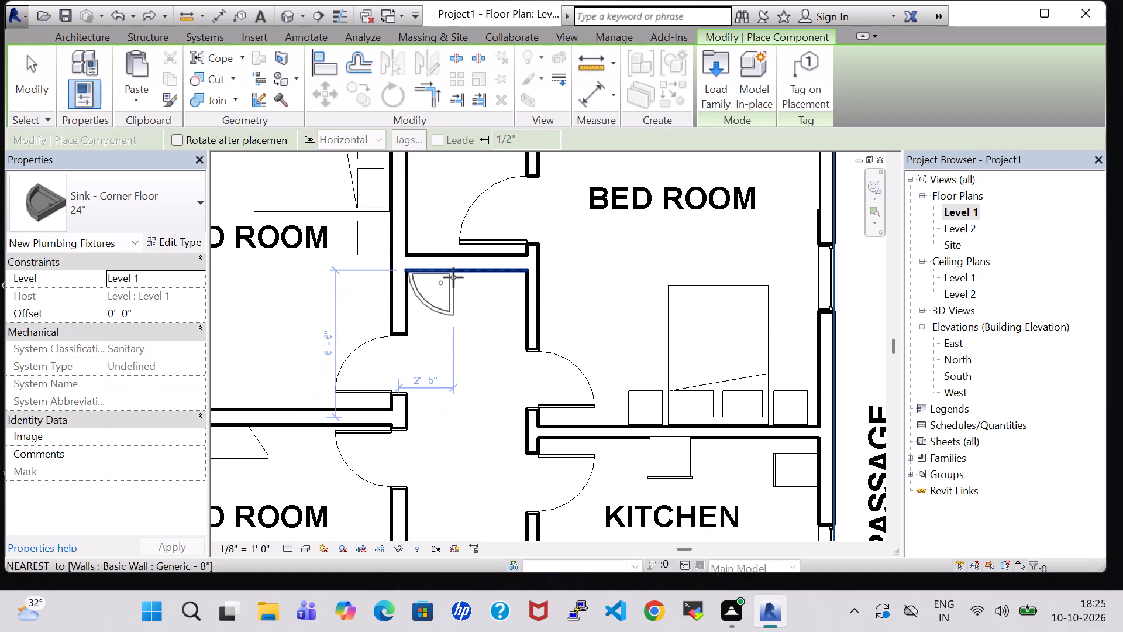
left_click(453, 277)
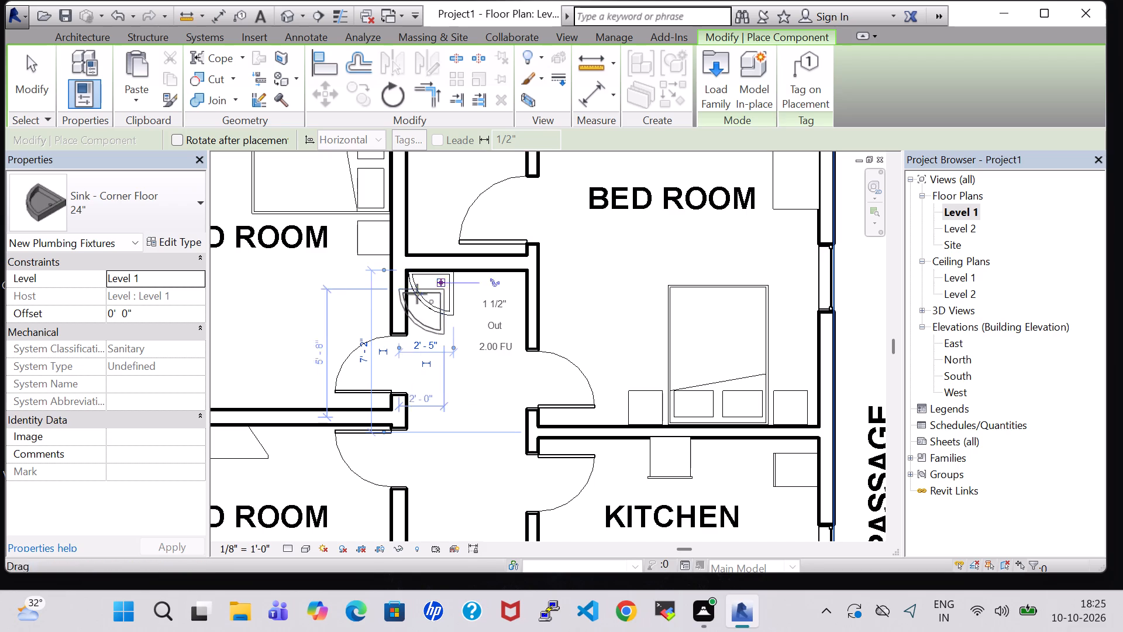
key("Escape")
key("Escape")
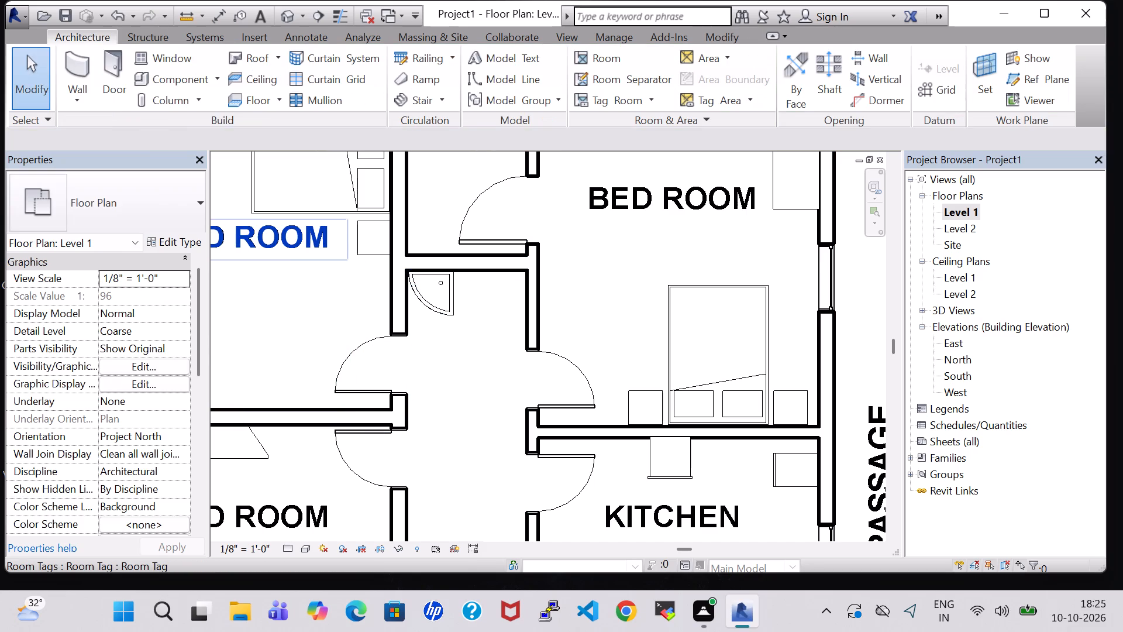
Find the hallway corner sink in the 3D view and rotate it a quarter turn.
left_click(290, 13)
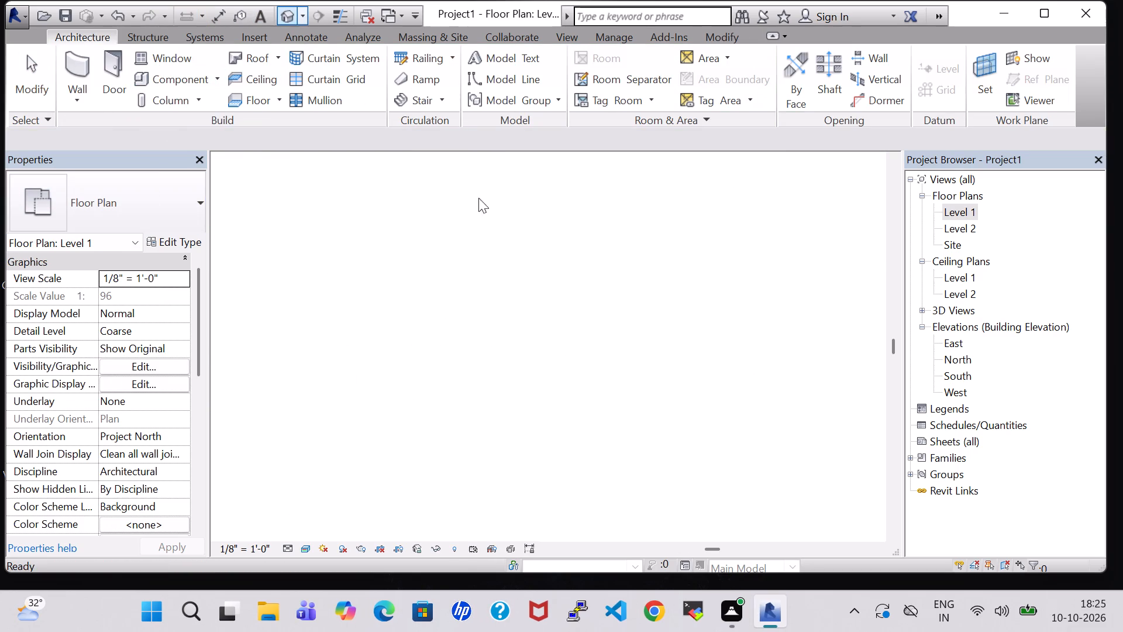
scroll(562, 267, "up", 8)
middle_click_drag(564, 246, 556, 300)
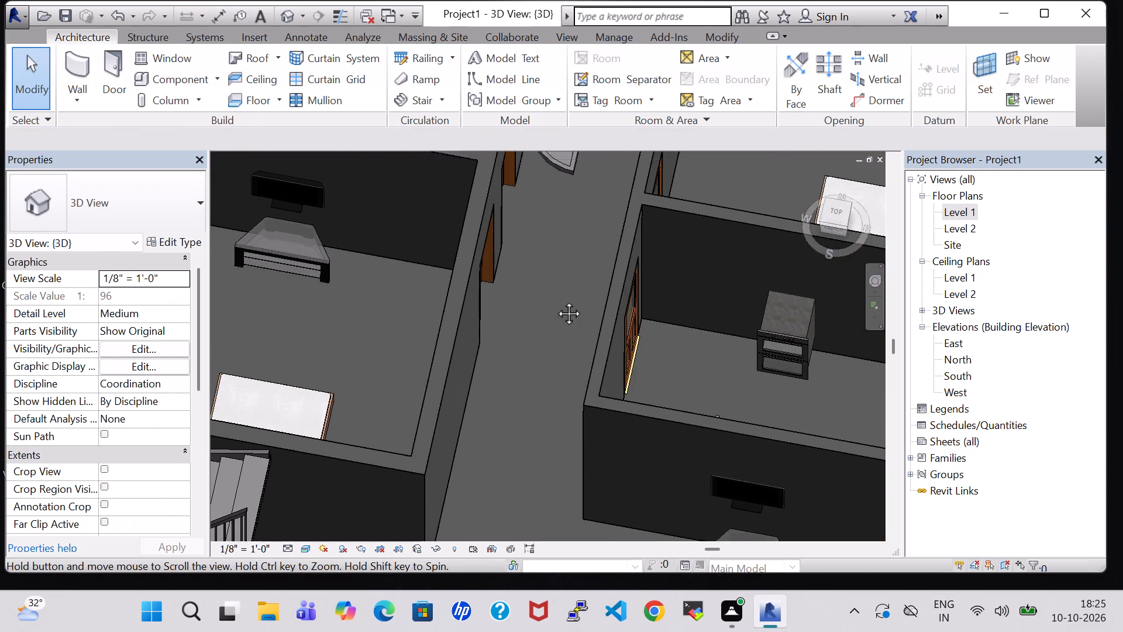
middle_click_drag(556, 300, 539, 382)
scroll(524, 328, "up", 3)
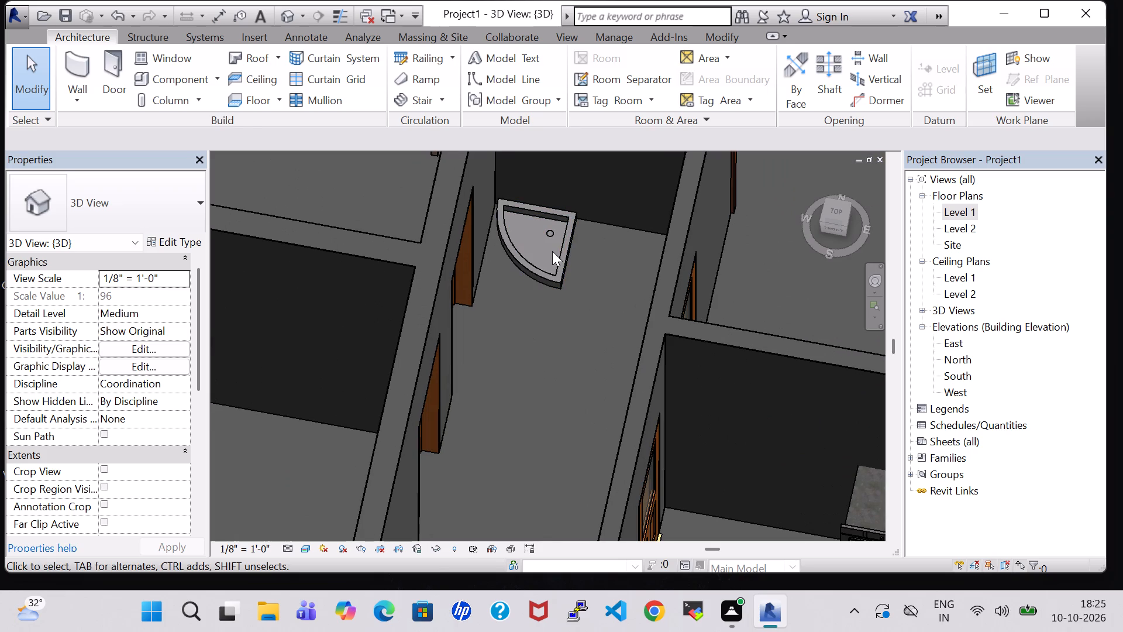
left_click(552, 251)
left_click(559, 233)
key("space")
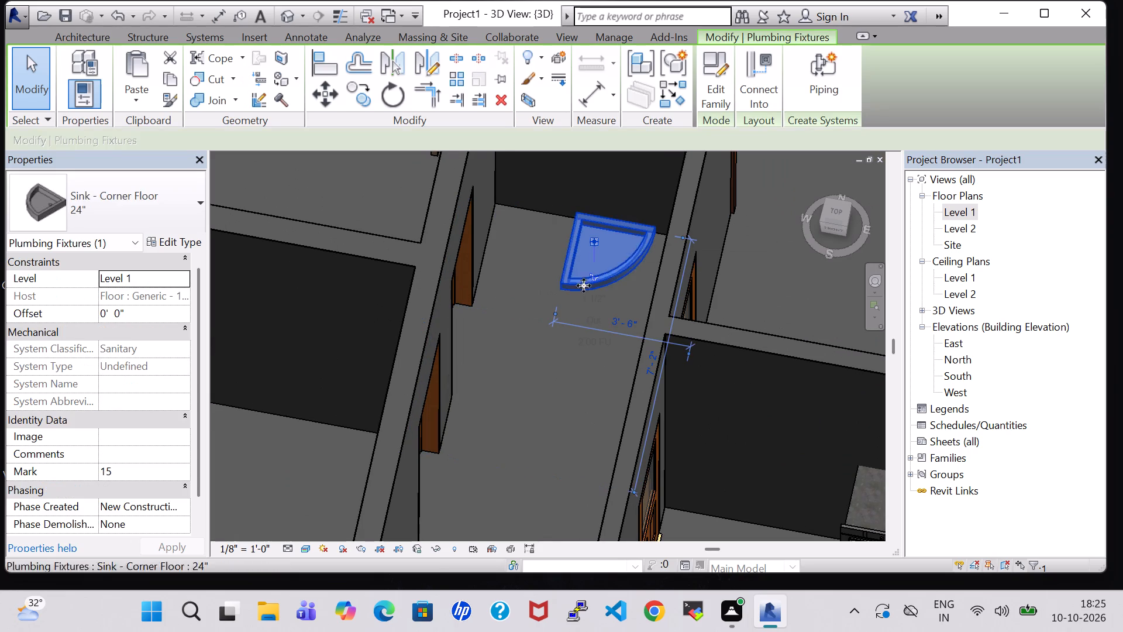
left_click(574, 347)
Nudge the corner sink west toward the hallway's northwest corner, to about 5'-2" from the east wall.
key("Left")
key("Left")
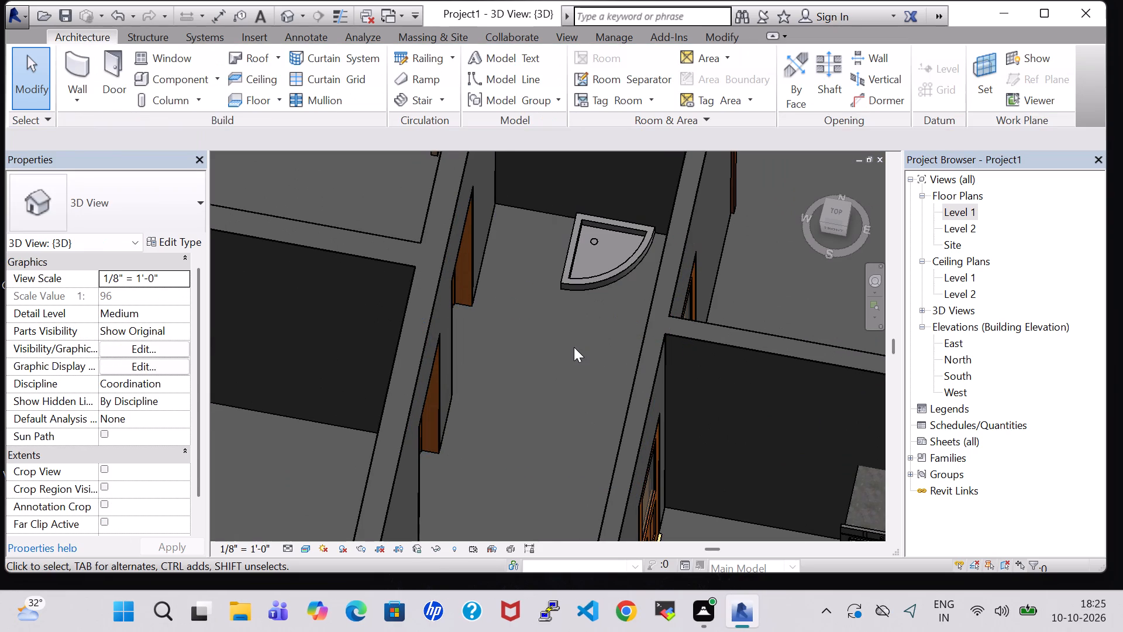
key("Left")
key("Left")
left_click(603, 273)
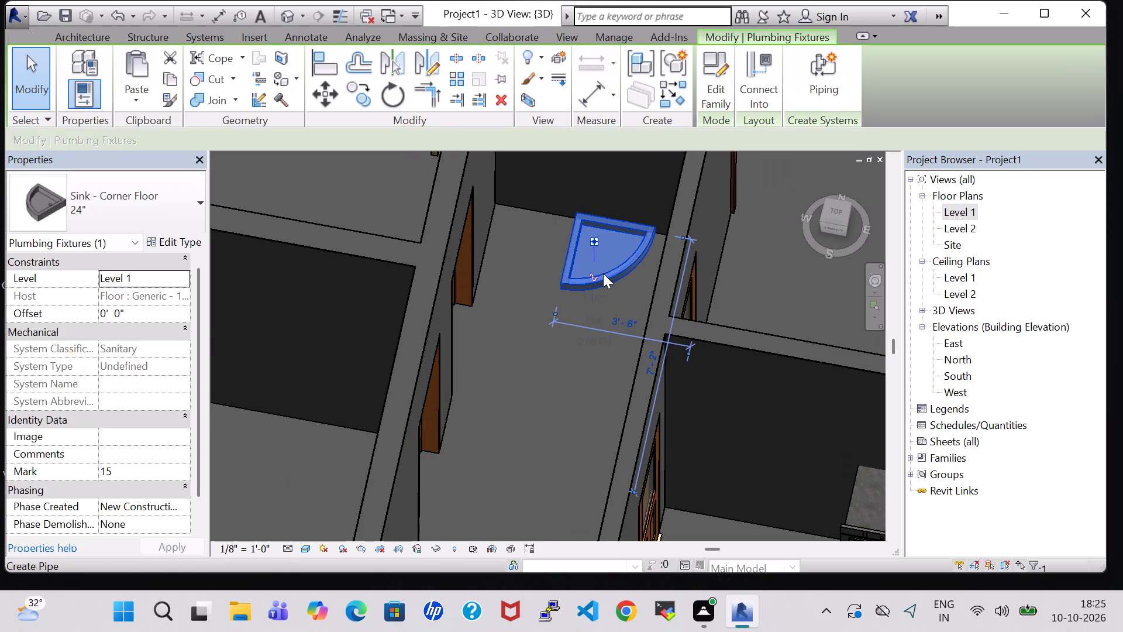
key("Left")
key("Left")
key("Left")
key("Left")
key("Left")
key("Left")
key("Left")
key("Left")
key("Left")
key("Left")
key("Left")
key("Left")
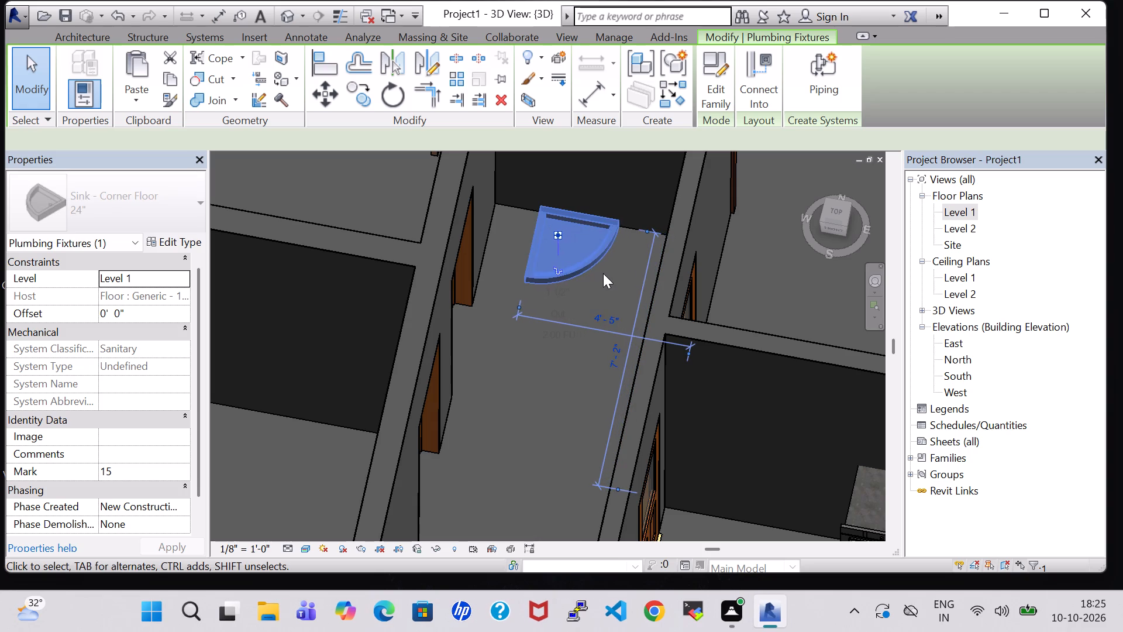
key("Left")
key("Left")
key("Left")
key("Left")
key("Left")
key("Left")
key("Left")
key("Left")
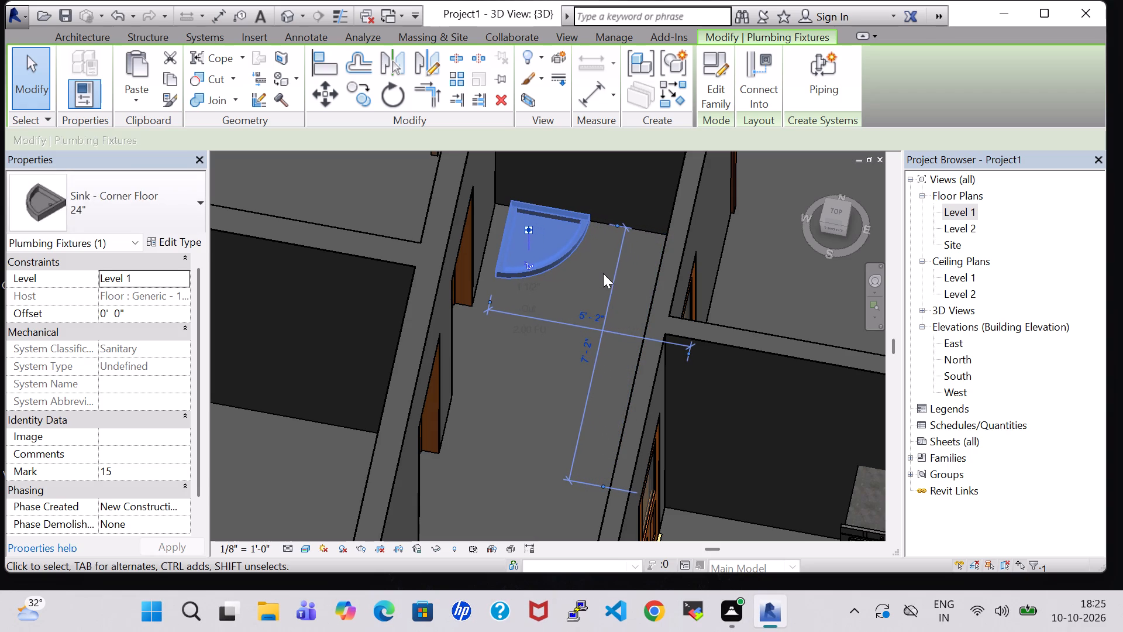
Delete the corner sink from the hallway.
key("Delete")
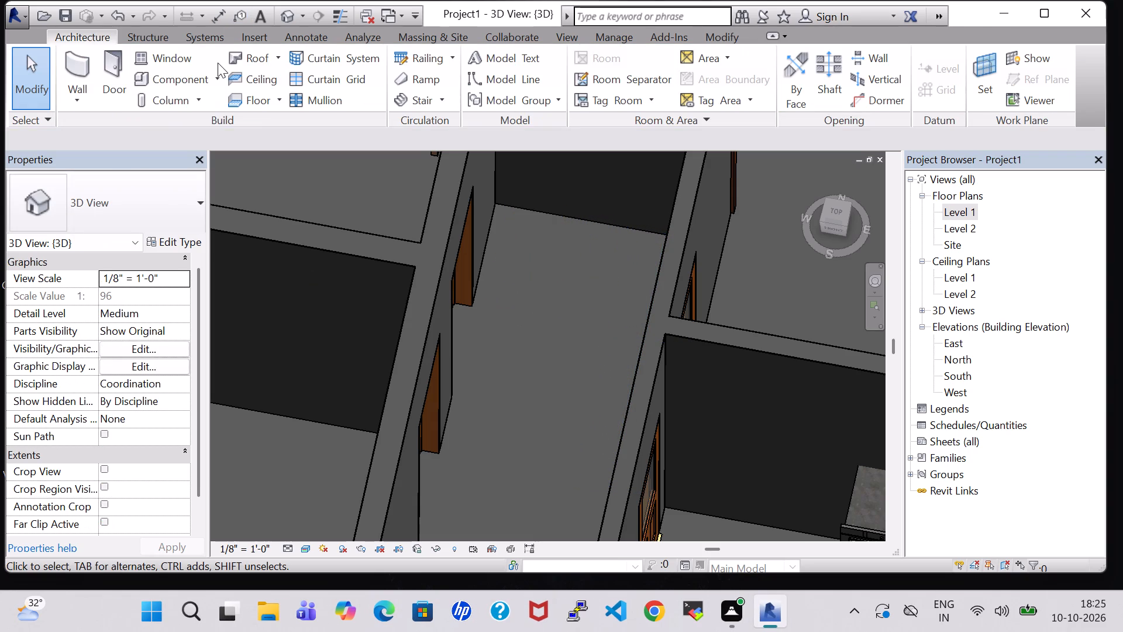
Load the Sink-Round-2D family from the Sinks folder of the US Imperial plumbing fixtures library.
left_click(178, 75)
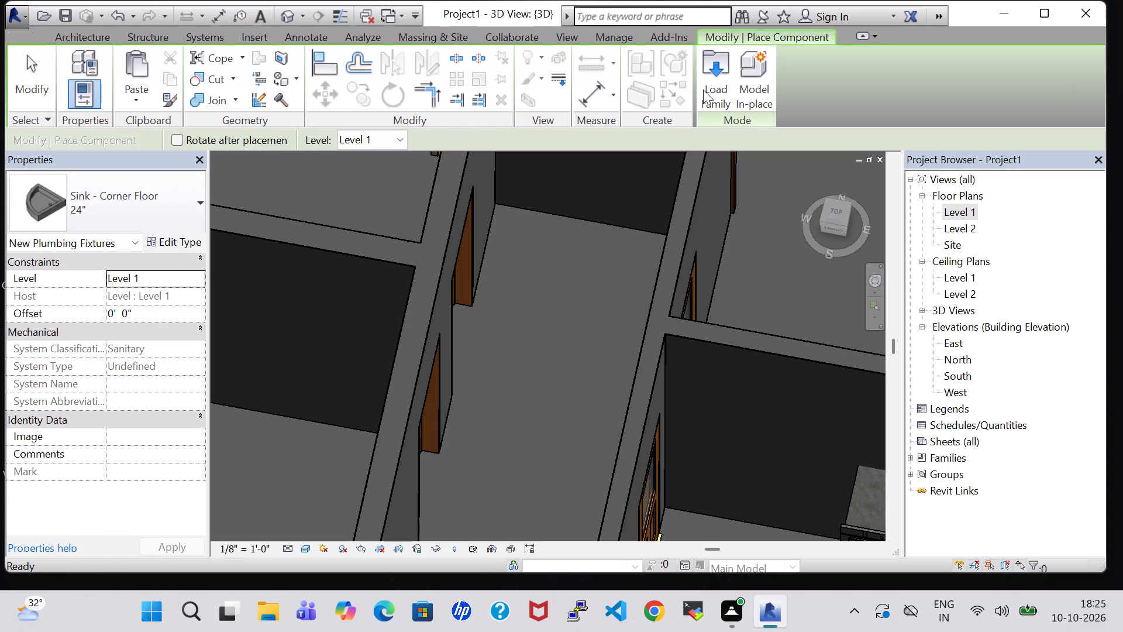
left_click(704, 90)
scroll(654, 301, "down", 1)
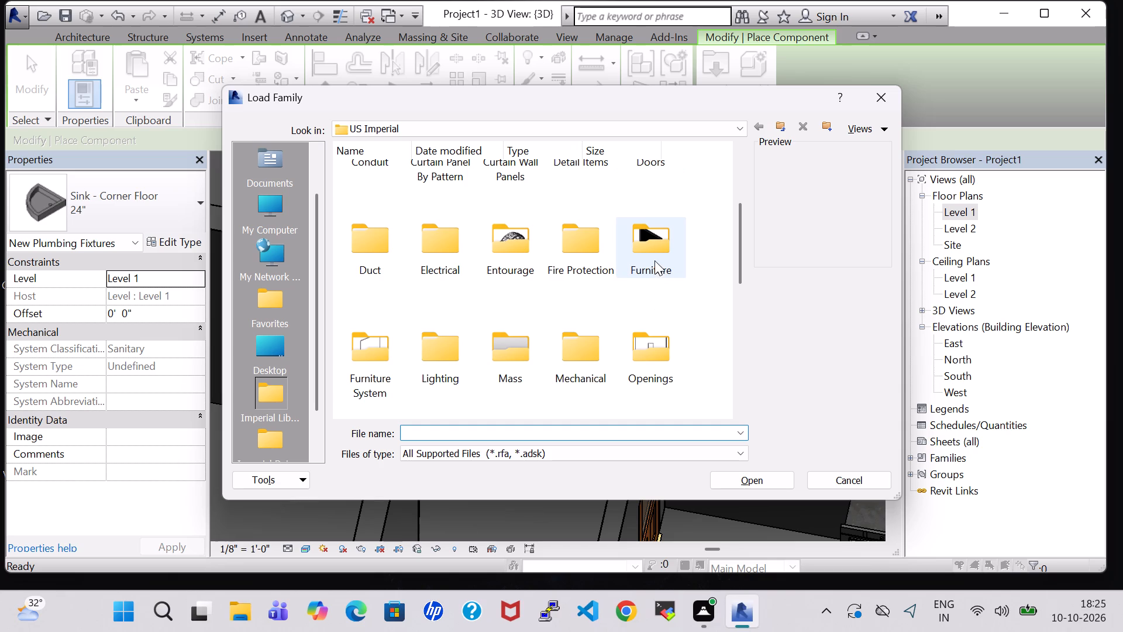
scroll(654, 260, "down", 2)
scroll(476, 252, "down", 2)
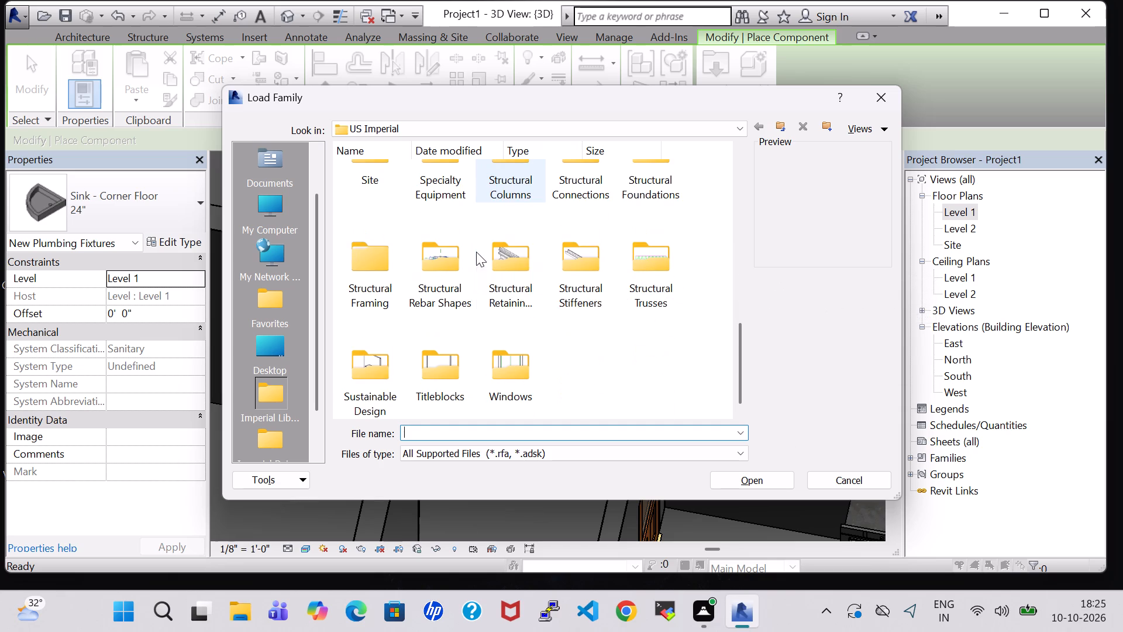
scroll(532, 316, "up", 1)
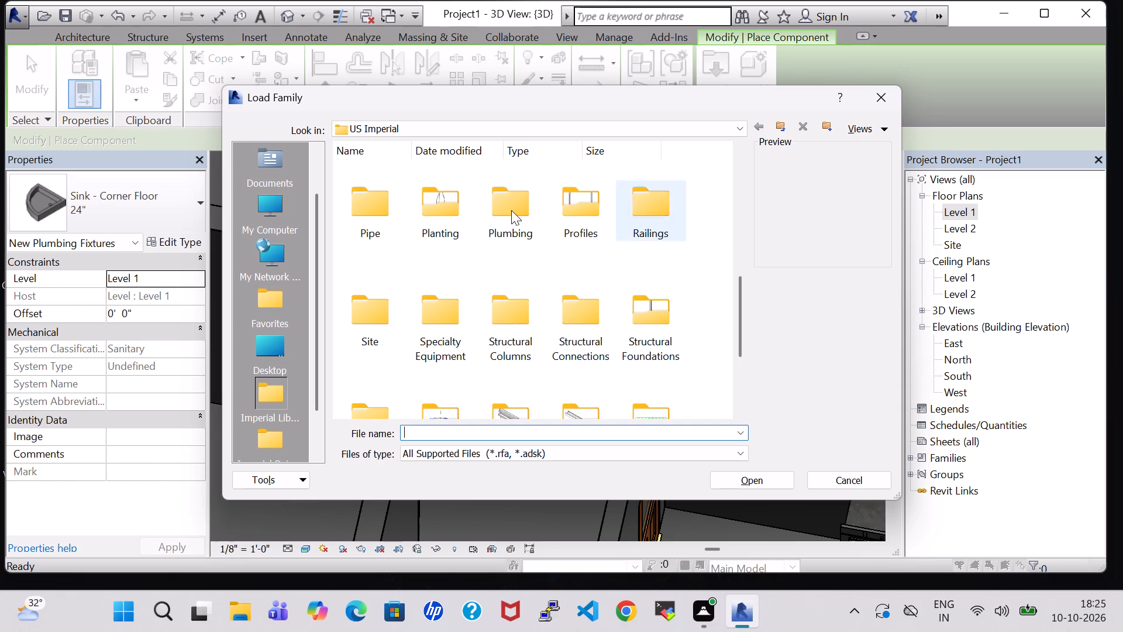
double_click(500, 209)
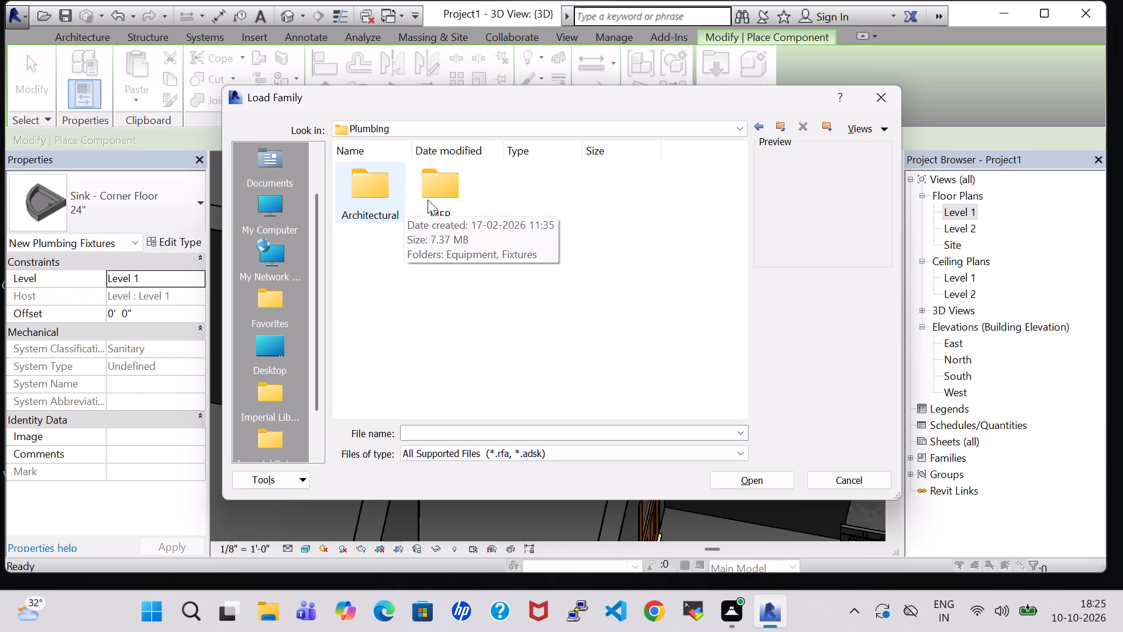
double_click(373, 211)
left_click(412, 274)
double_click(371, 198)
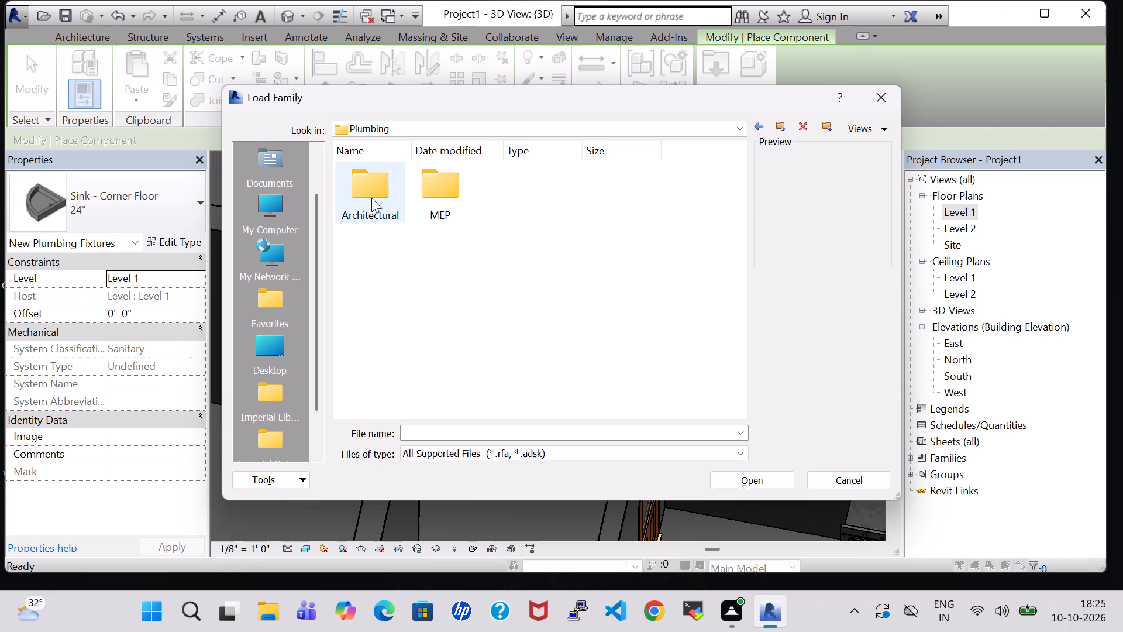
double_click(443, 191)
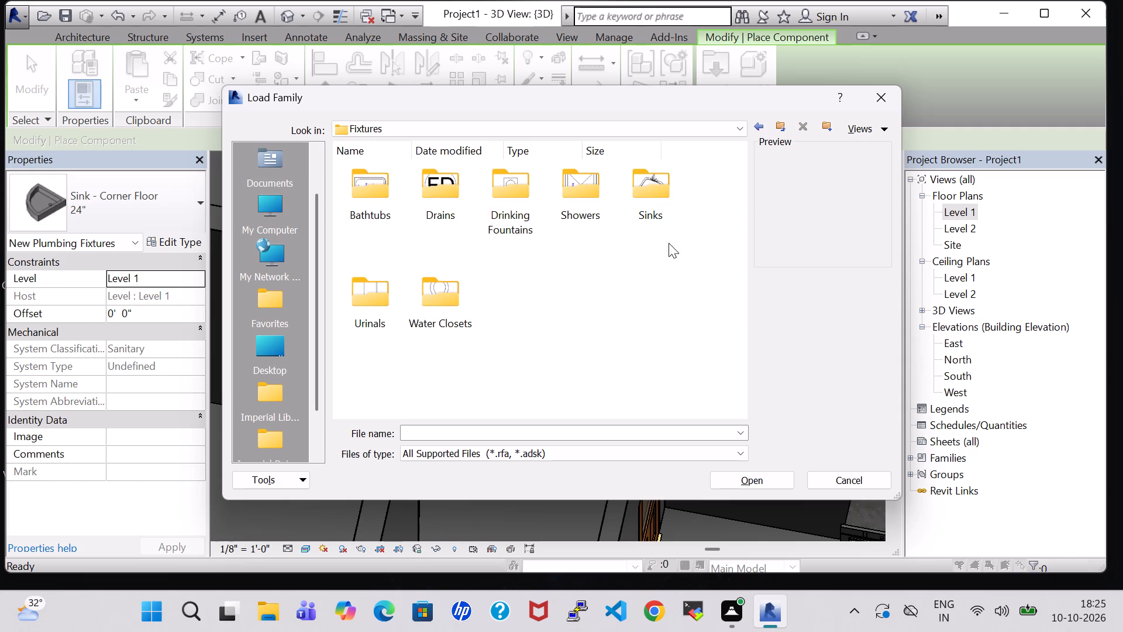
double_click(669, 201)
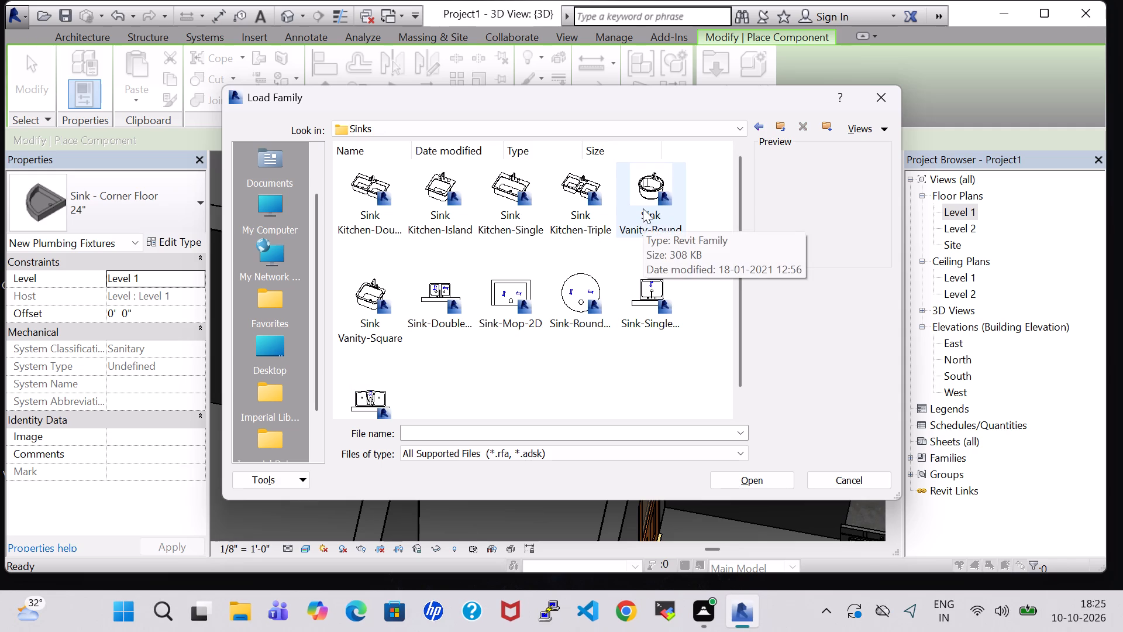
left_click(640, 206)
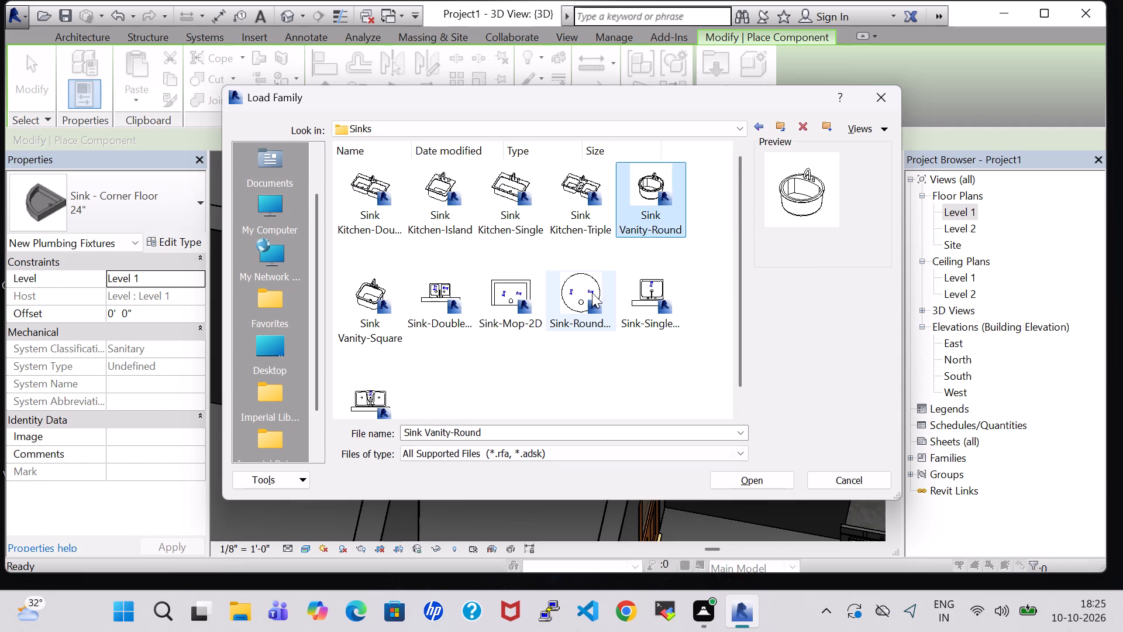
left_click(592, 293)
left_click(760, 479)
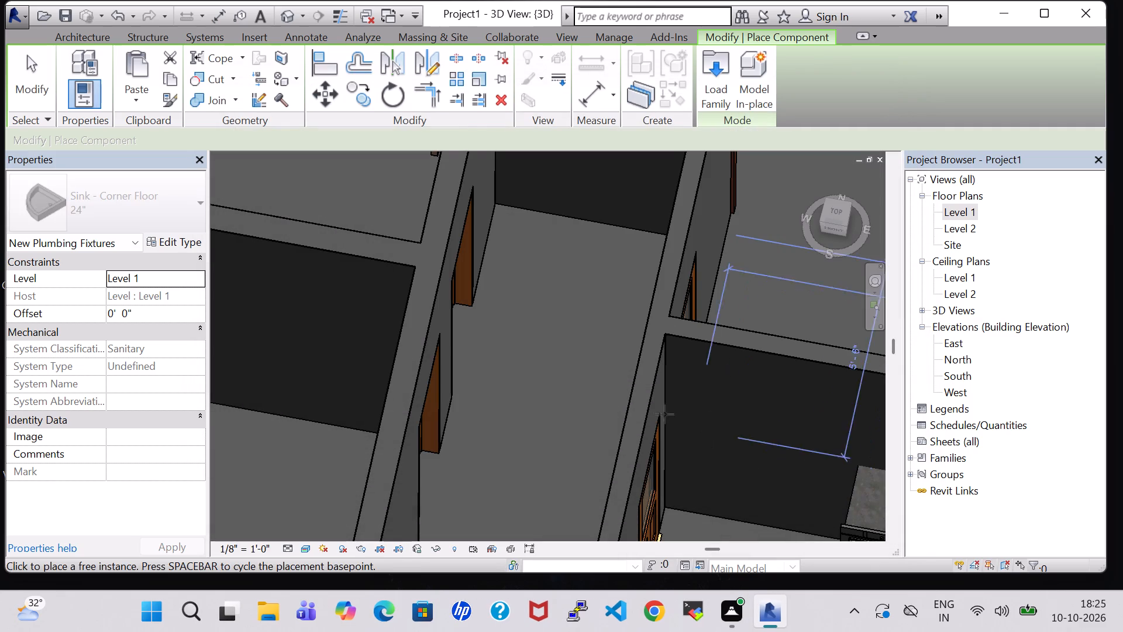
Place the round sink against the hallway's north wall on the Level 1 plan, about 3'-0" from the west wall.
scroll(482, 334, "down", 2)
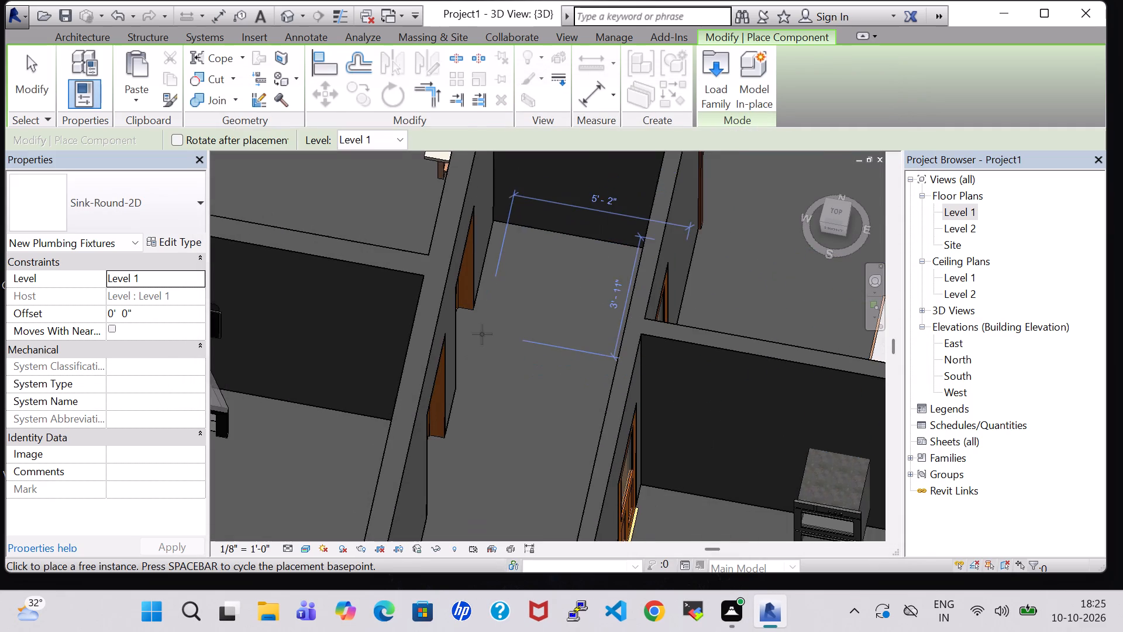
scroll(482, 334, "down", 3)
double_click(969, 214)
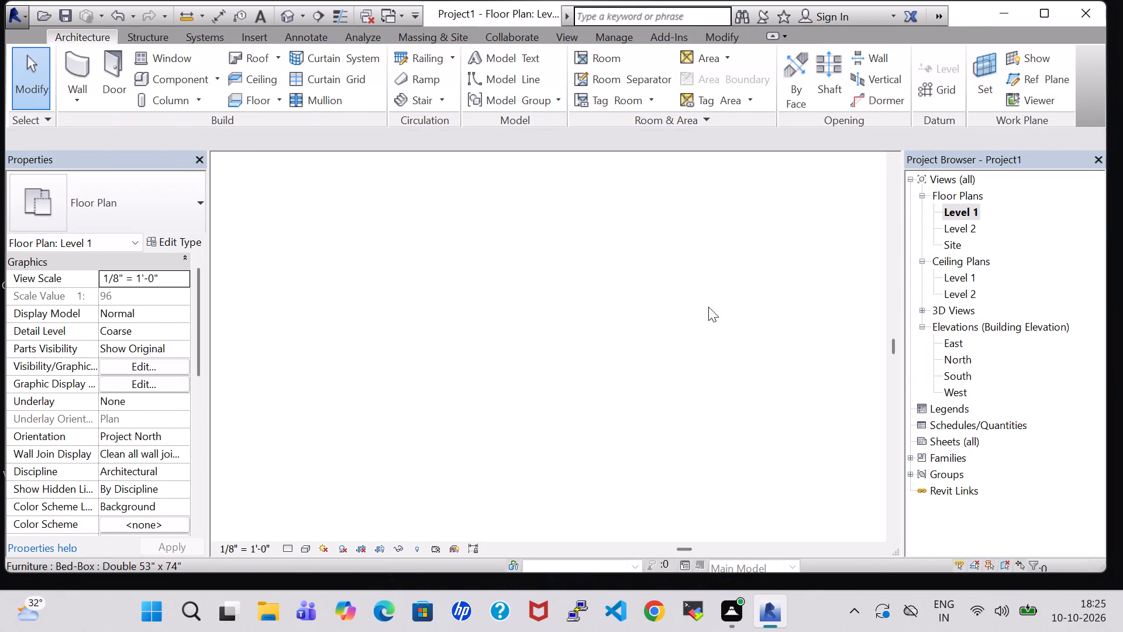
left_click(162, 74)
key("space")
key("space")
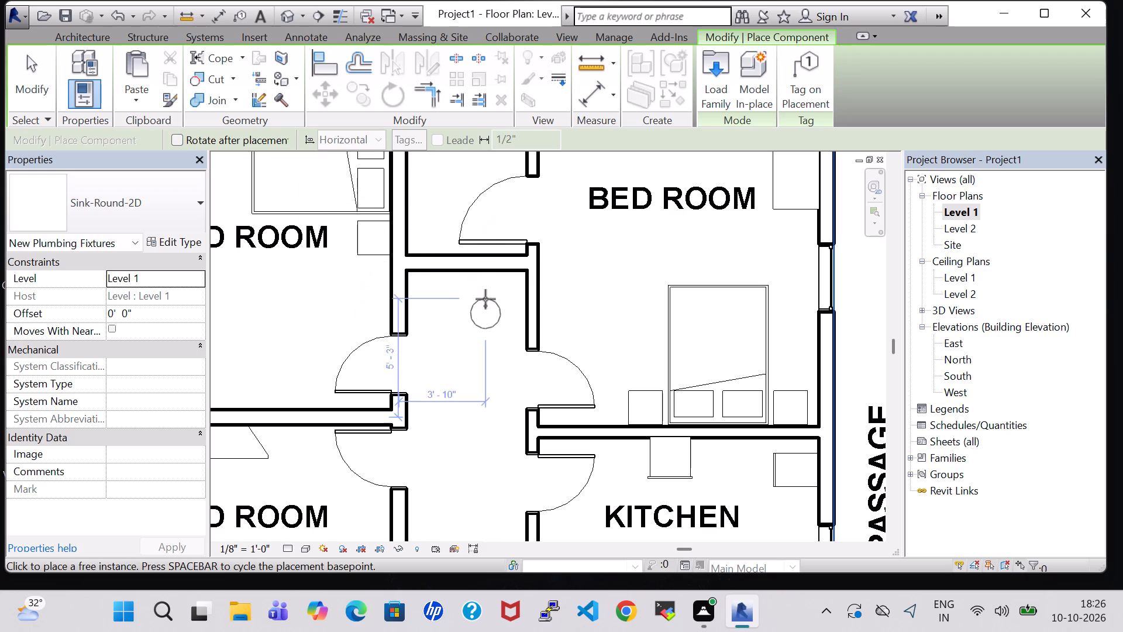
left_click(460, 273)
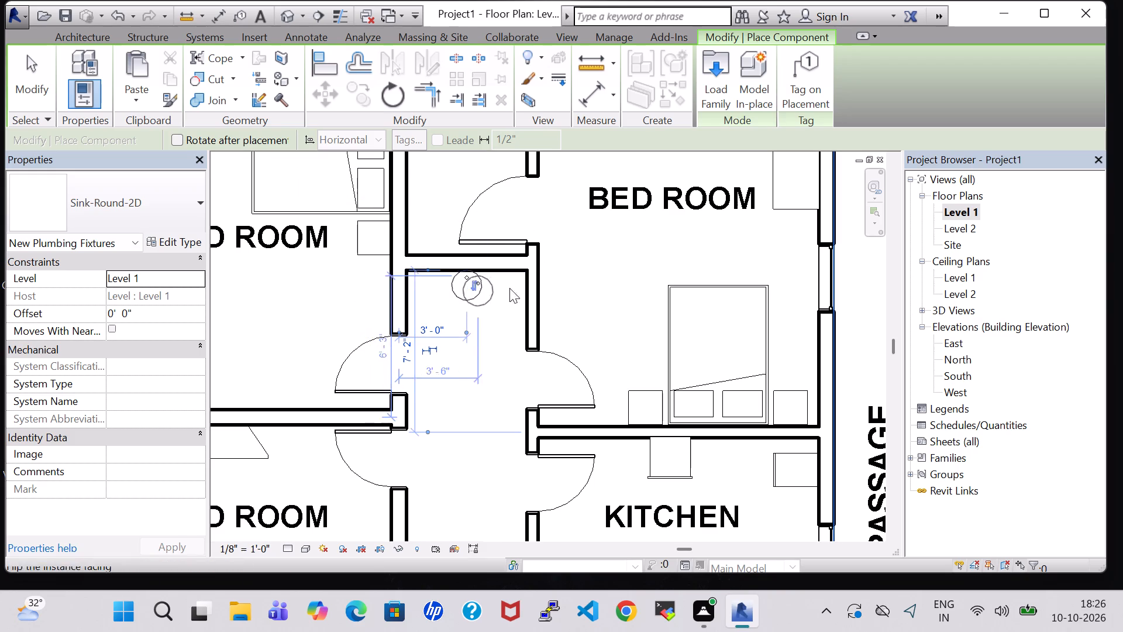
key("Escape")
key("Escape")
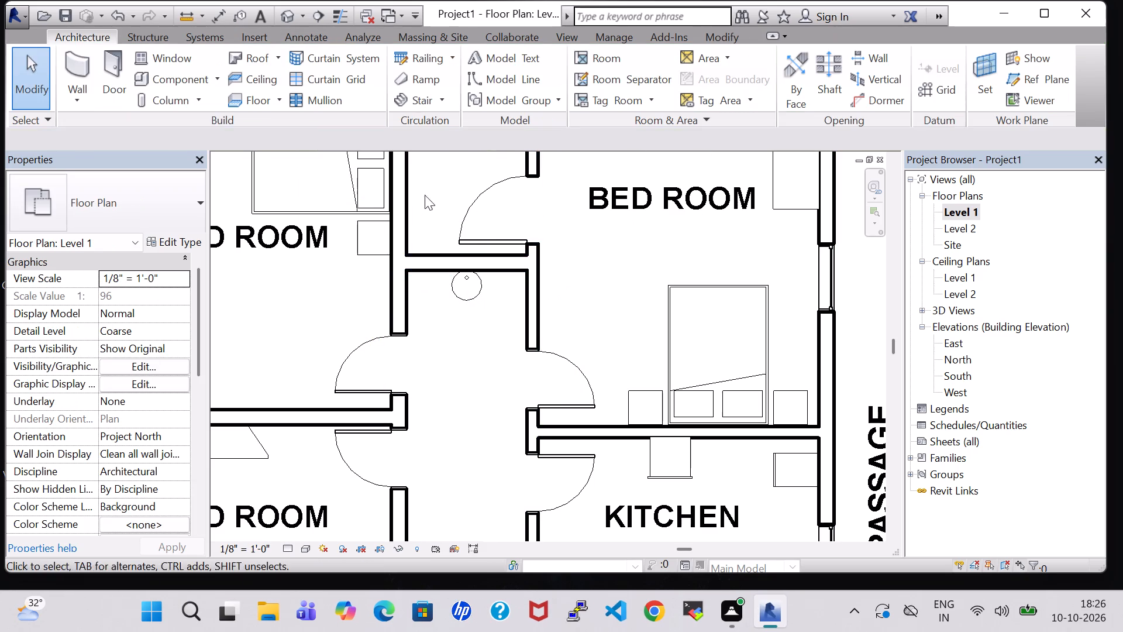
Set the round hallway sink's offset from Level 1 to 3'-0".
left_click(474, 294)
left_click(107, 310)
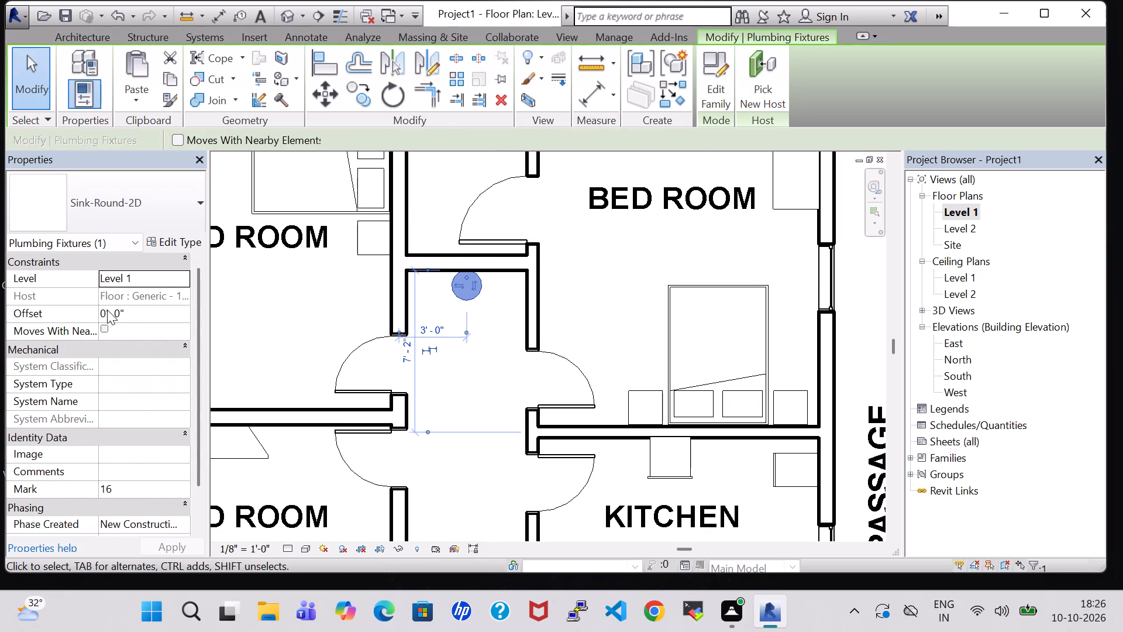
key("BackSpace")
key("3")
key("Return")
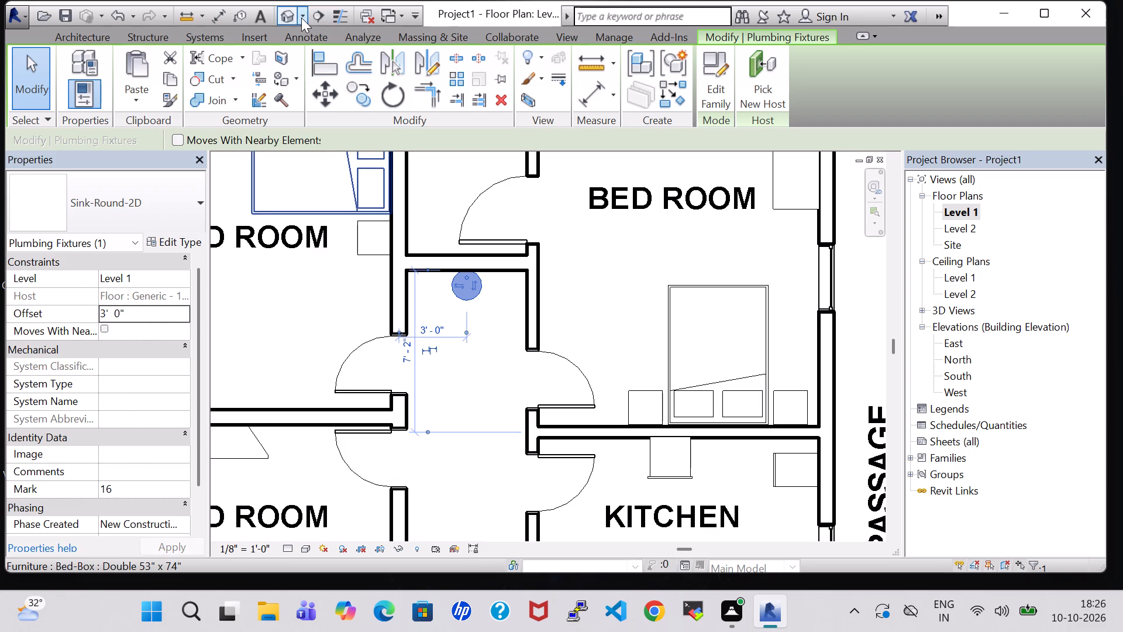
Inspect the hallway's north end in the 3D view to check the round sink.
left_click(279, 16)
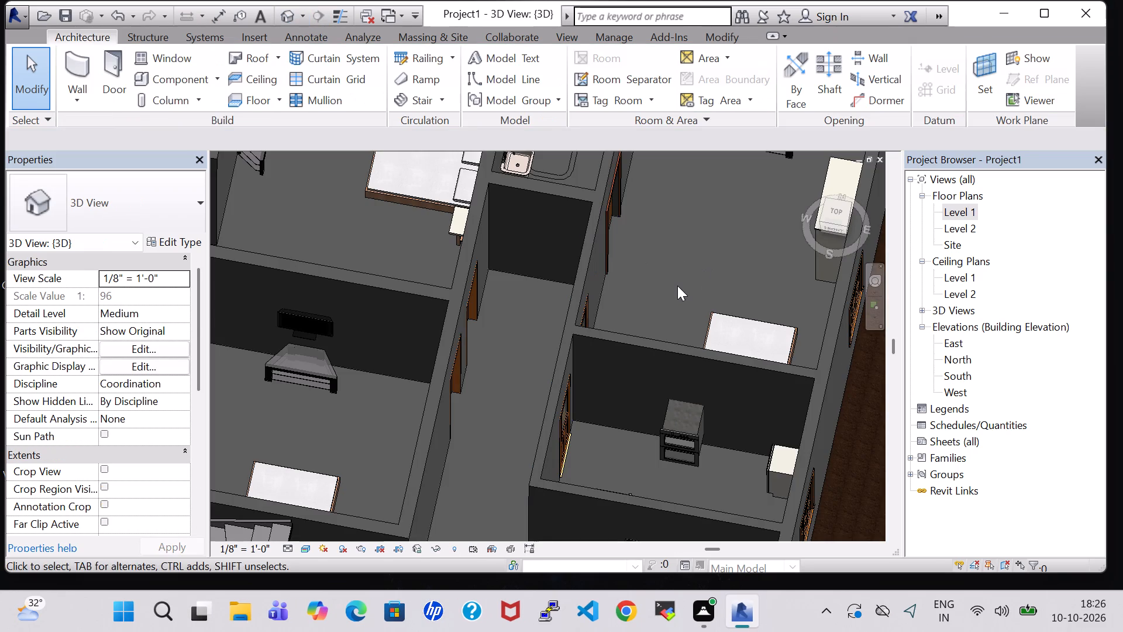
middle_click_drag(677, 286, 700, 215, "shift")
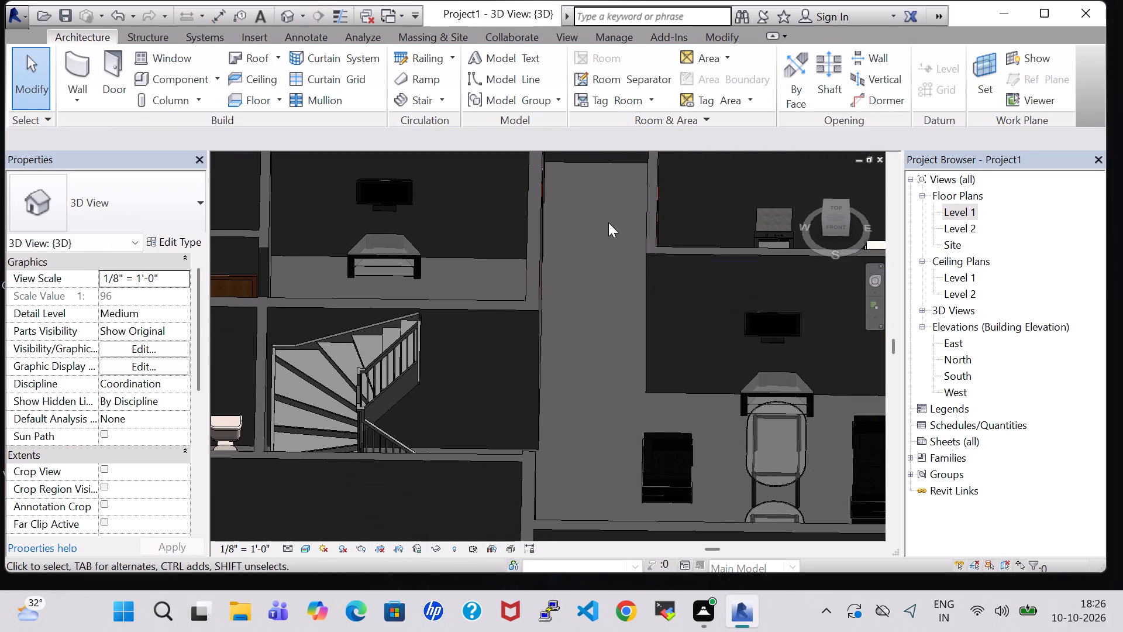
middle_click_drag(601, 223, 607, 349)
scroll(607, 349, "down", 1)
scroll(597, 337, "up", 6)
middle_click_drag(601, 302, 572, 487)
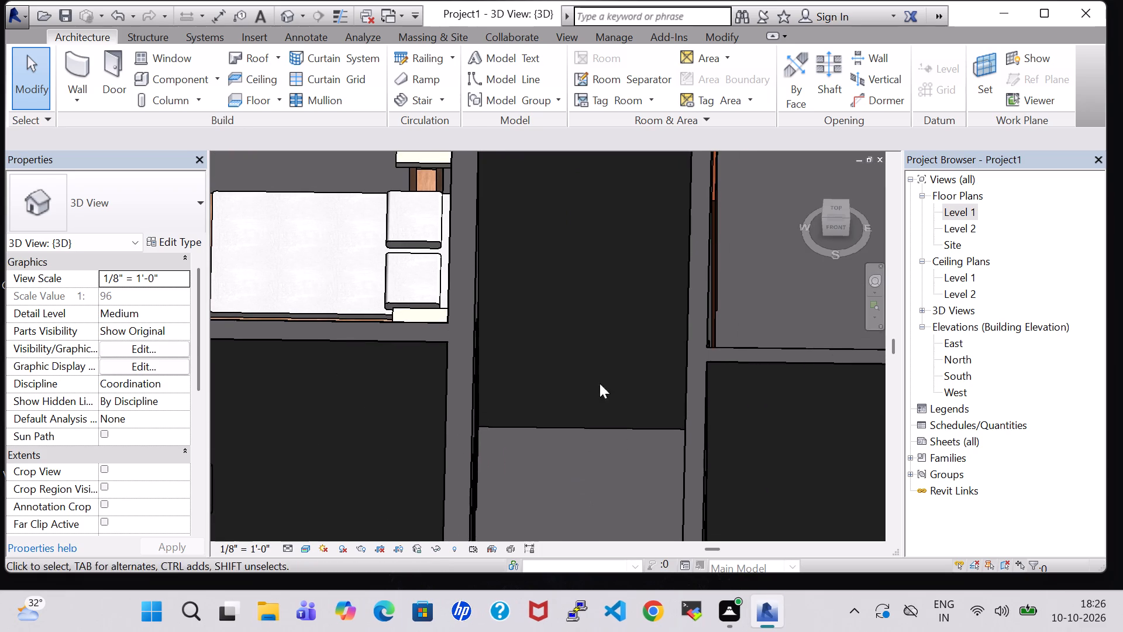
middle_click_drag(735, 247, 712, 355, "shift")
middle_click_drag(737, 445, 764, 138)
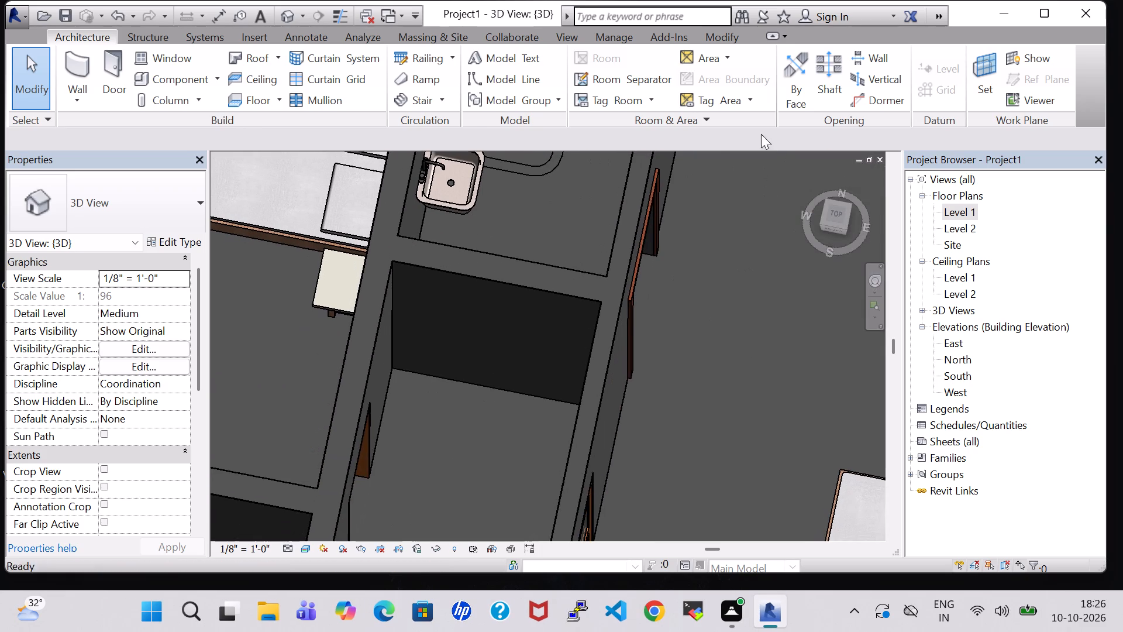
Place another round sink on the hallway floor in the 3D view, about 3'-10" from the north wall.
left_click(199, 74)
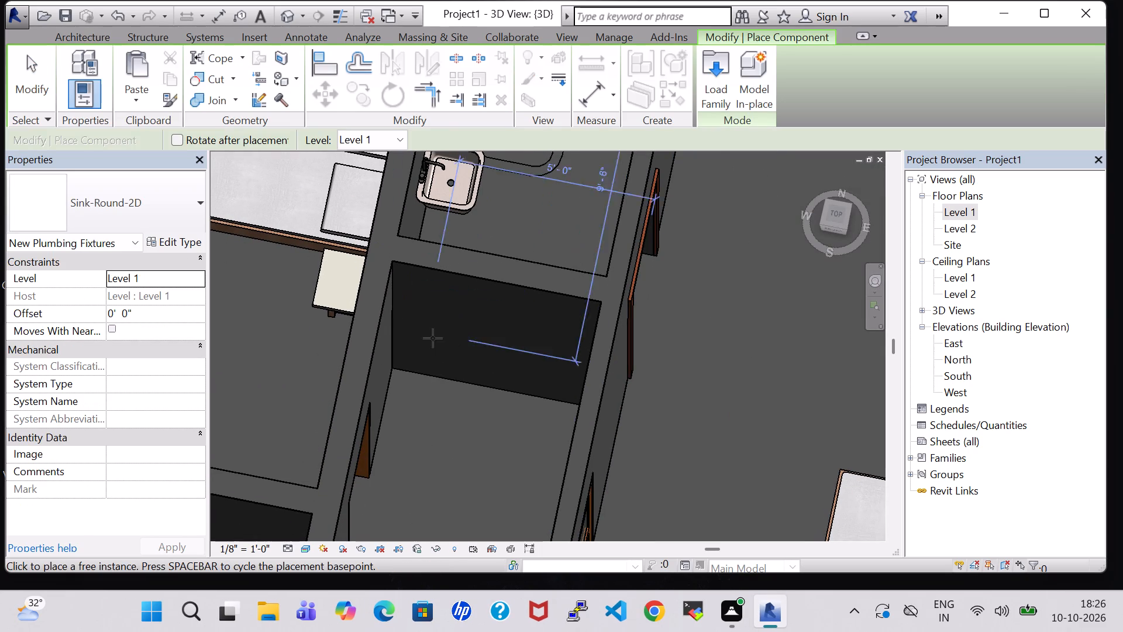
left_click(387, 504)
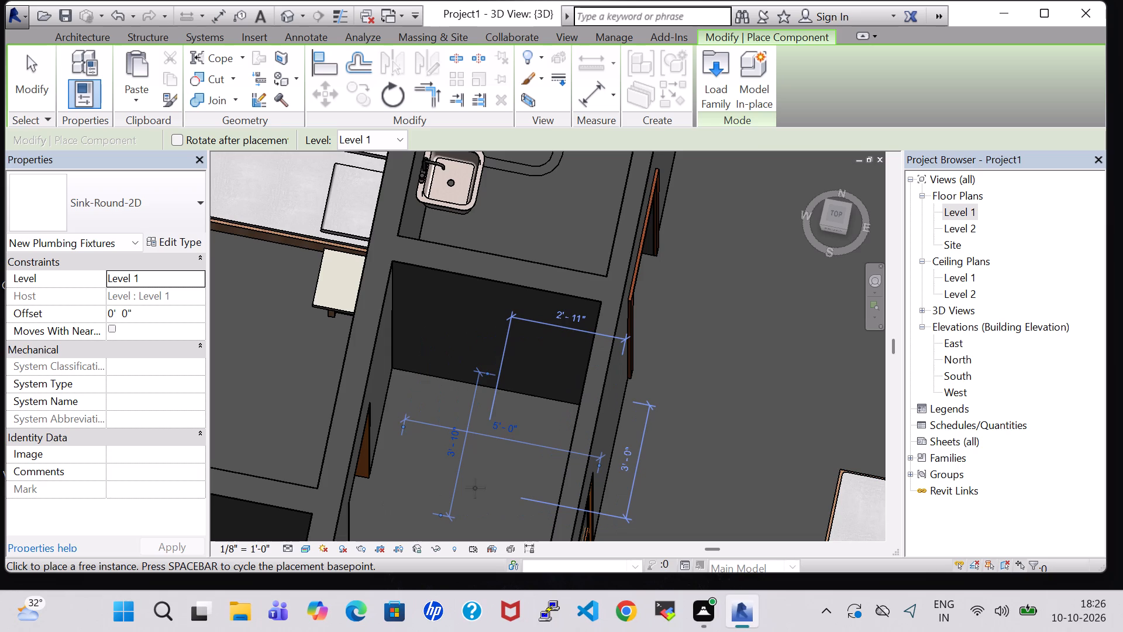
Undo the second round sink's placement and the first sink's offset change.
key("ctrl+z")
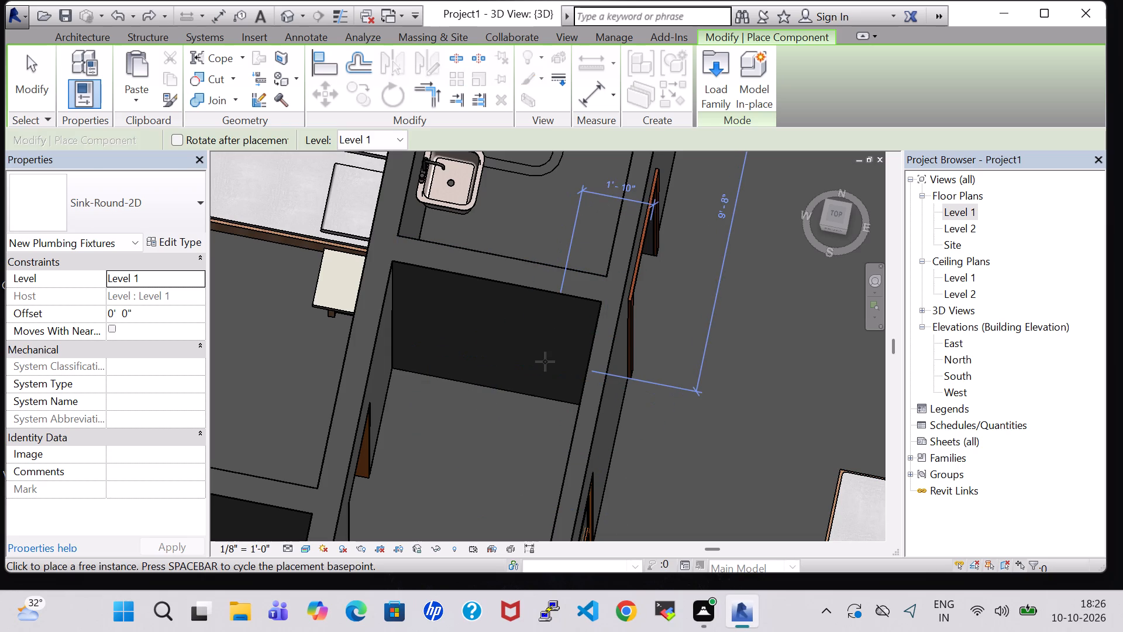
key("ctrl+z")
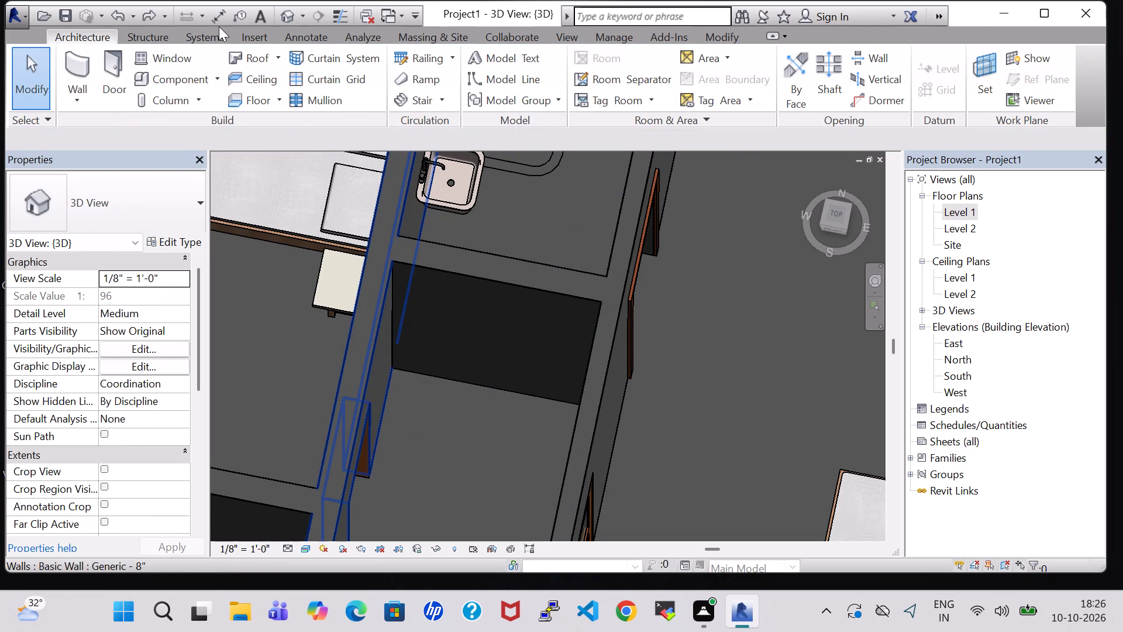
Check the round hallway sink on the Level 1 plan and look for it again in the 3D view.
double_click(971, 214)
left_click(454, 284)
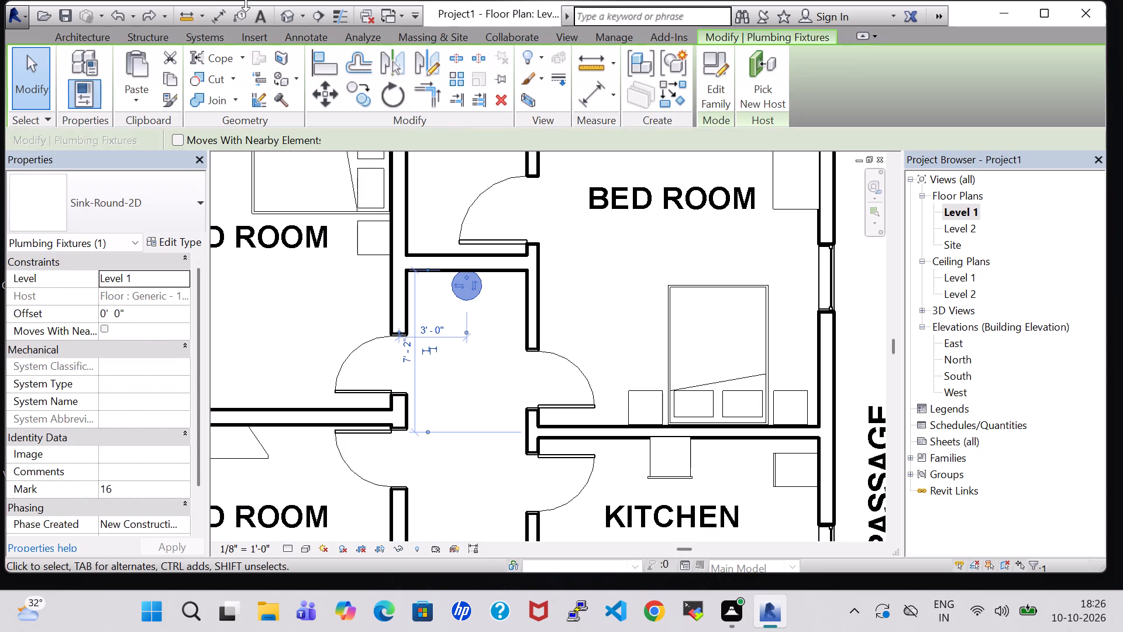
left_click(291, 15)
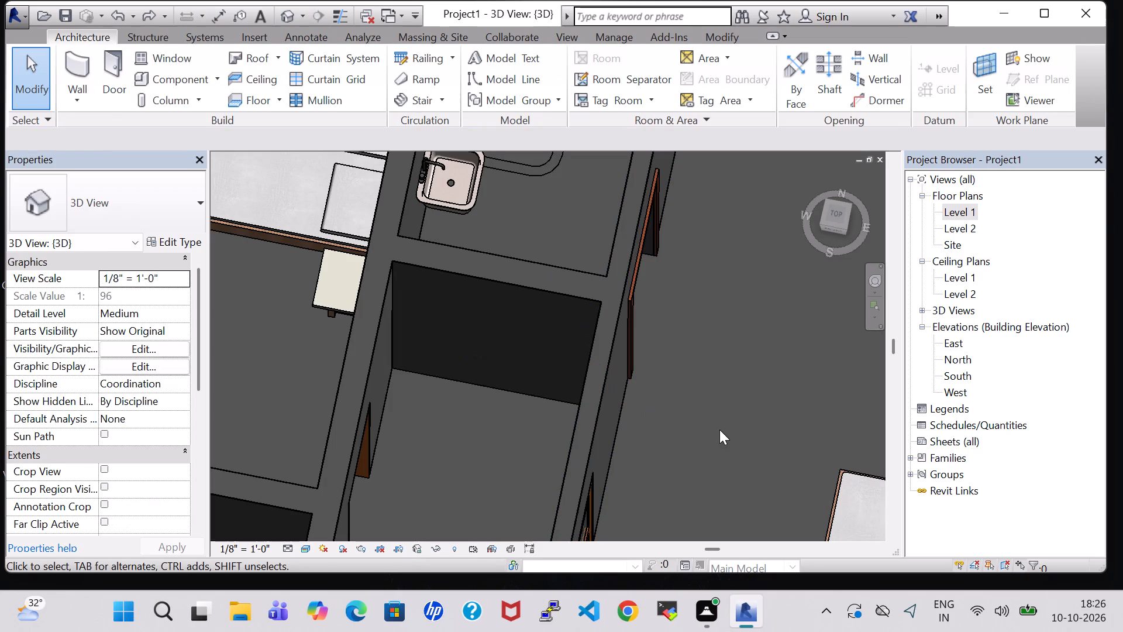
middle_click_drag(715, 400, 732, 377, "shift")
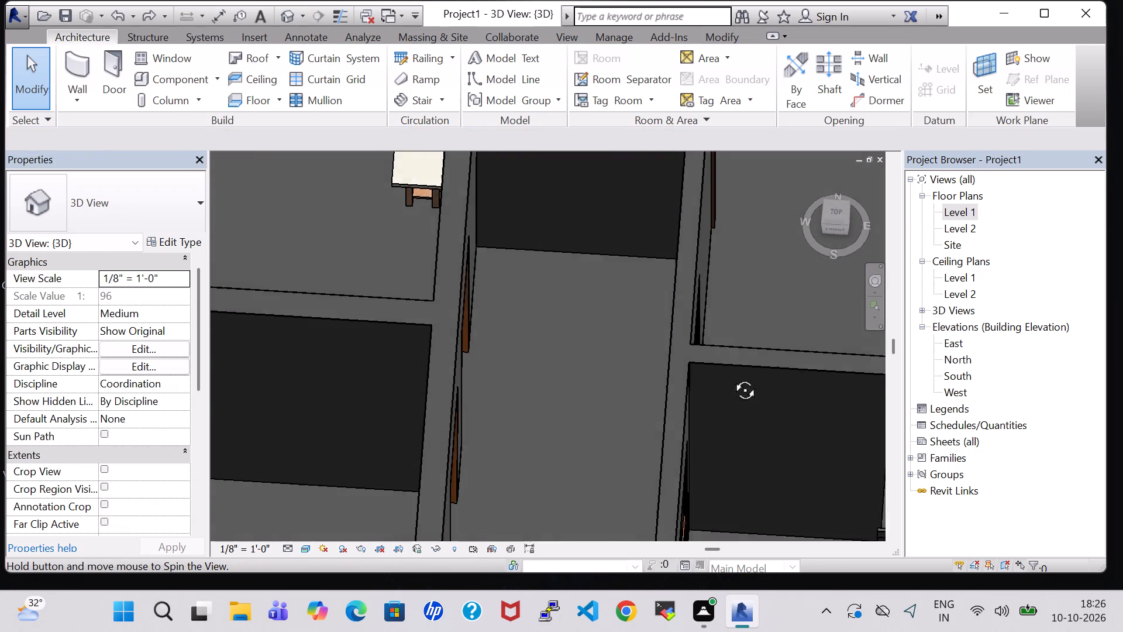
middle_click_drag(732, 377, 727, 366, "shift")
middle_click_drag(565, 370, 522, 482)
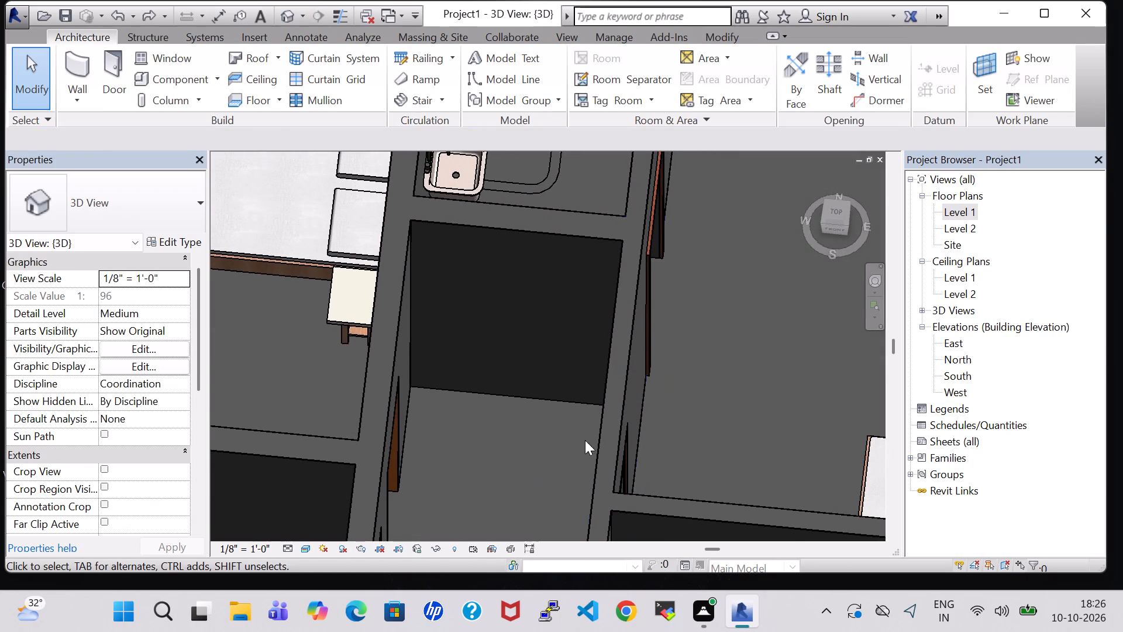
scroll(693, 363, "down", 2)
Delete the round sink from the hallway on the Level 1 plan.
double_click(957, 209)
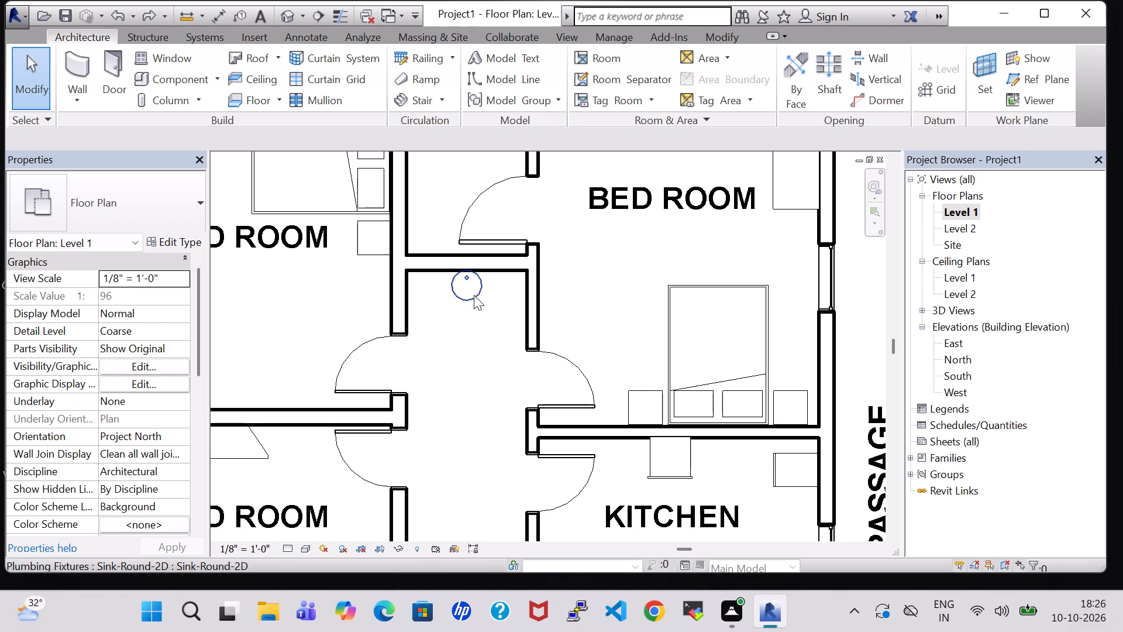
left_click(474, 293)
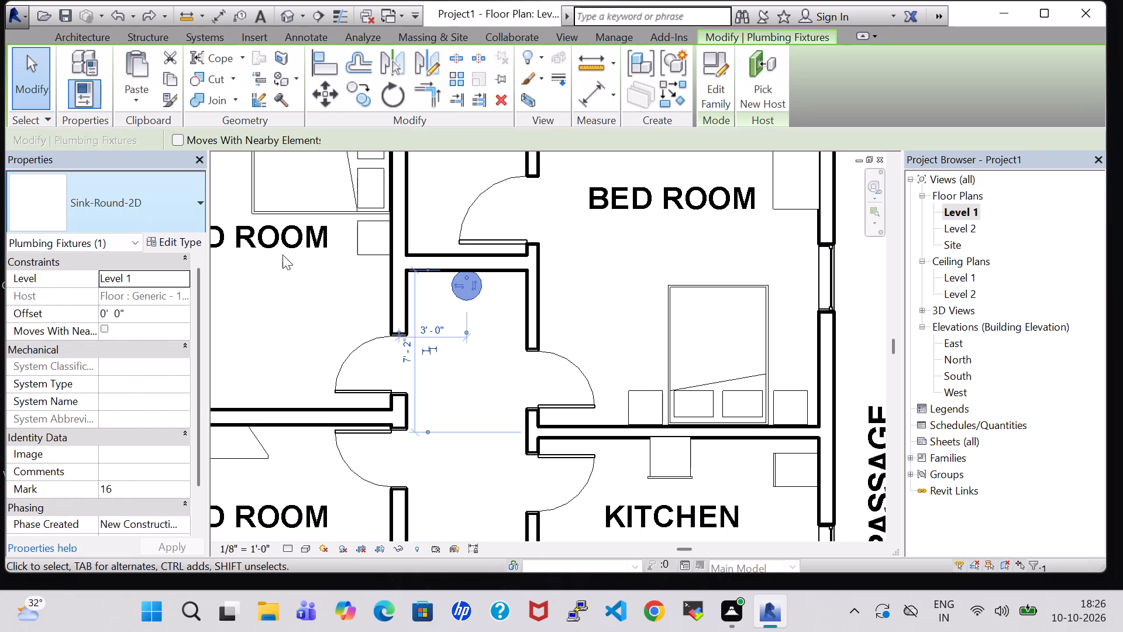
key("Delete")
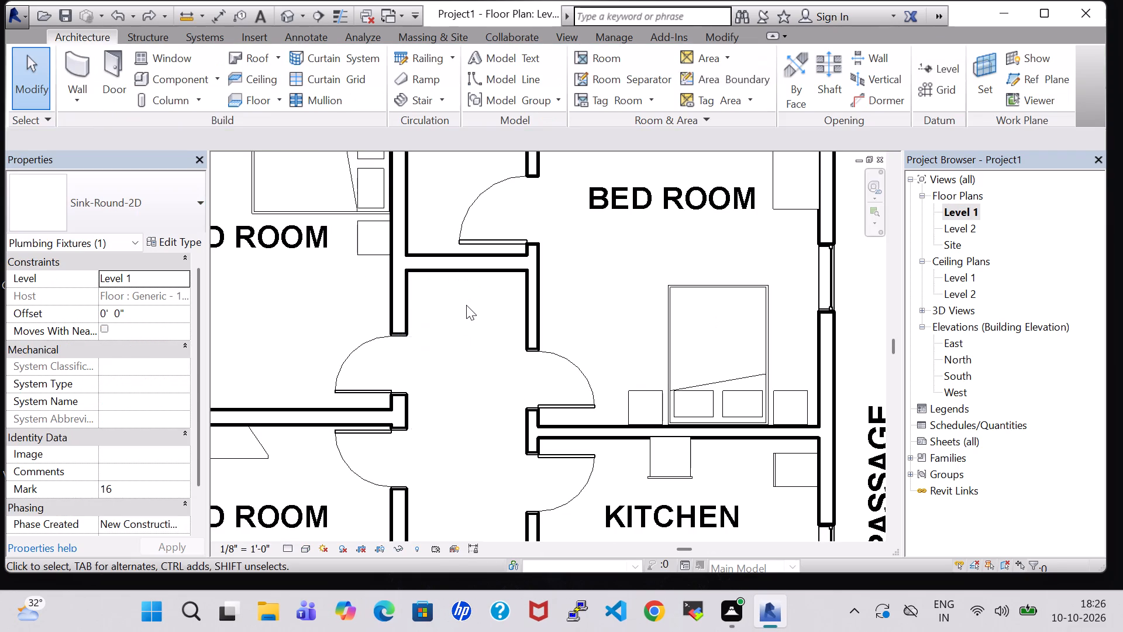
Start placing a component and browse the MEP plumbing sinks in the family library, previewing Sink - Work and Sink - Mop.
left_click(146, 82)
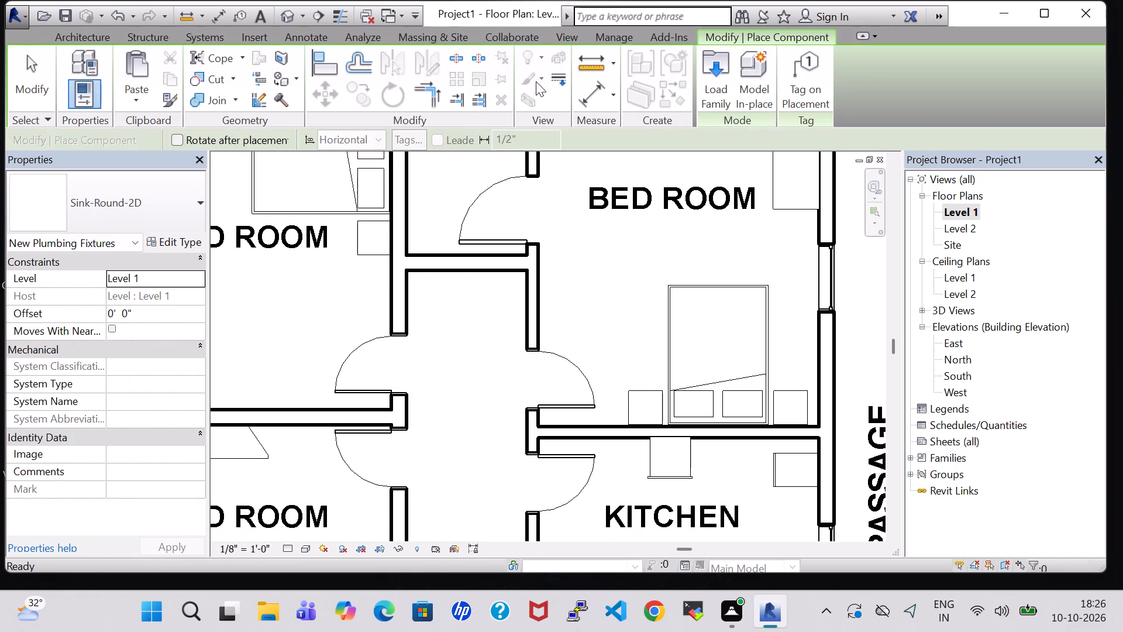
left_click(707, 91)
scroll(619, 311, "down", 3)
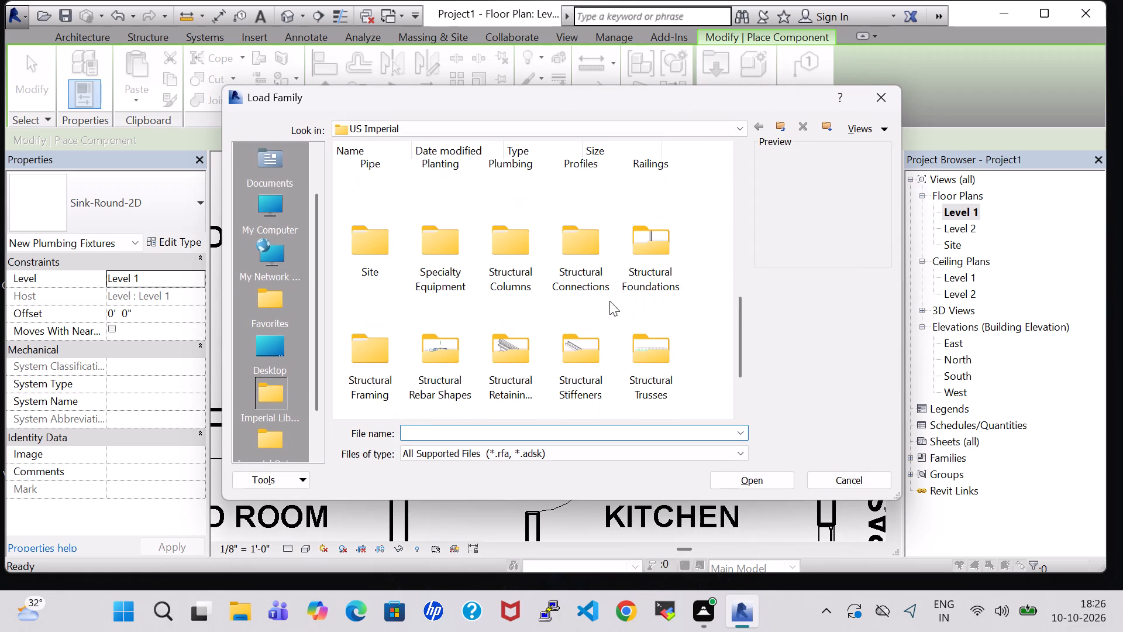
scroll(469, 251, "up", 1)
double_click(502, 298)
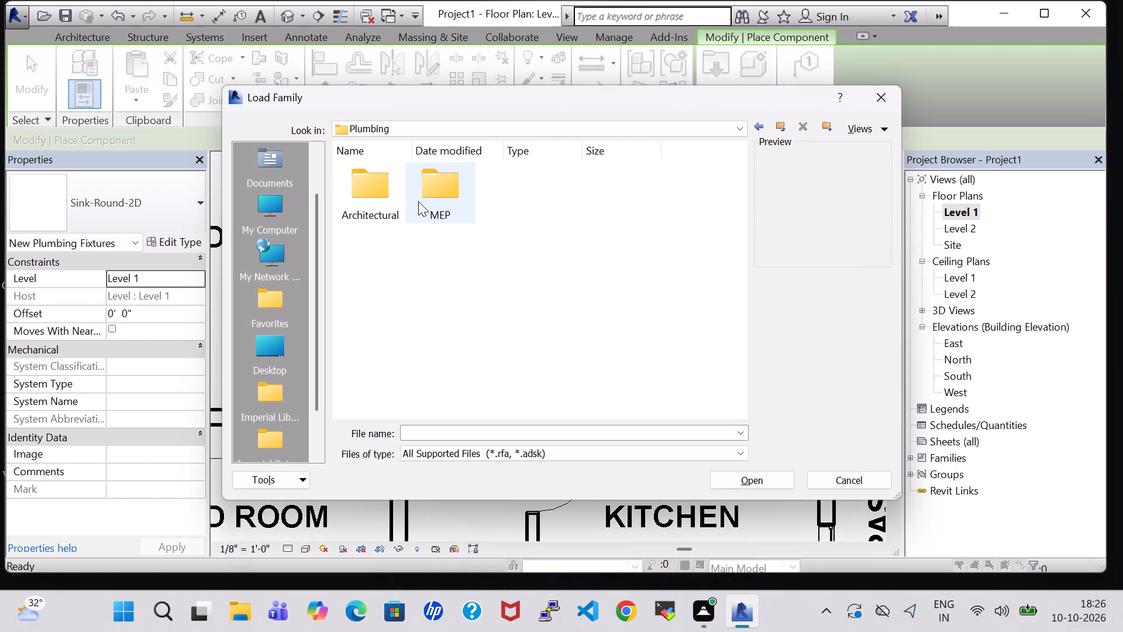
double_click(461, 200)
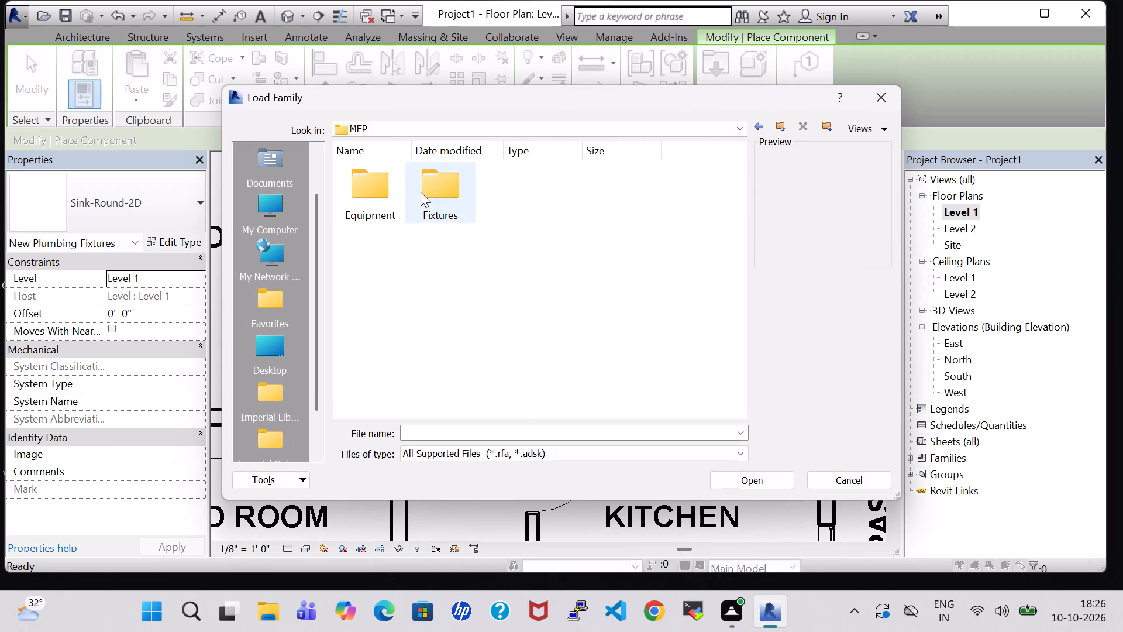
double_click(421, 192)
triple_click(564, 310)
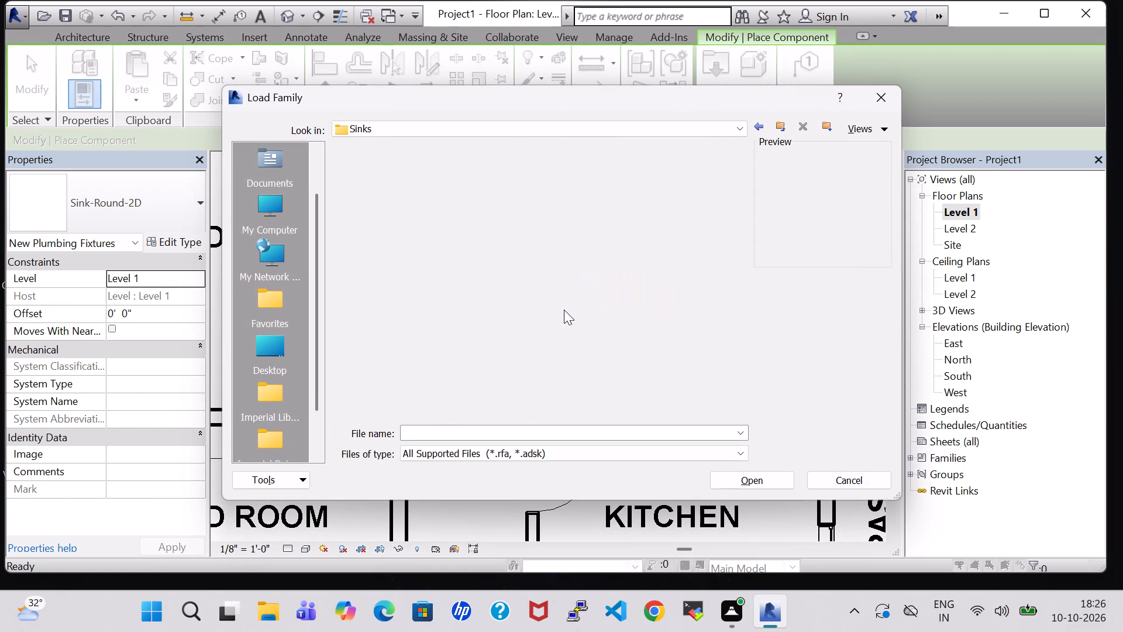
left_click(766, 127)
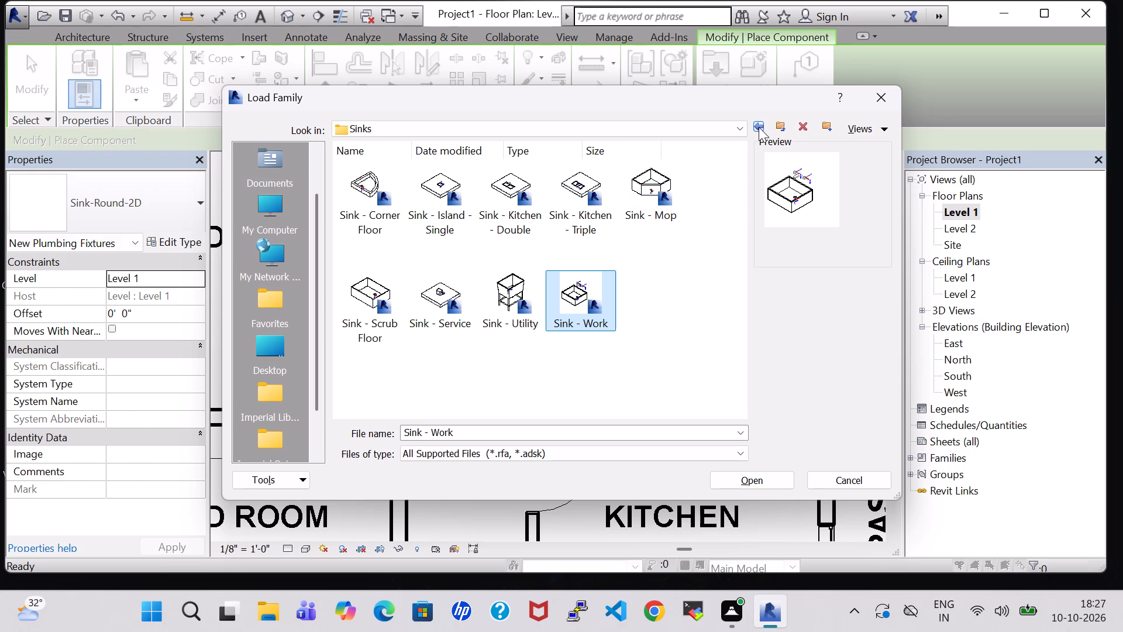
left_click(759, 127)
double_click(560, 286)
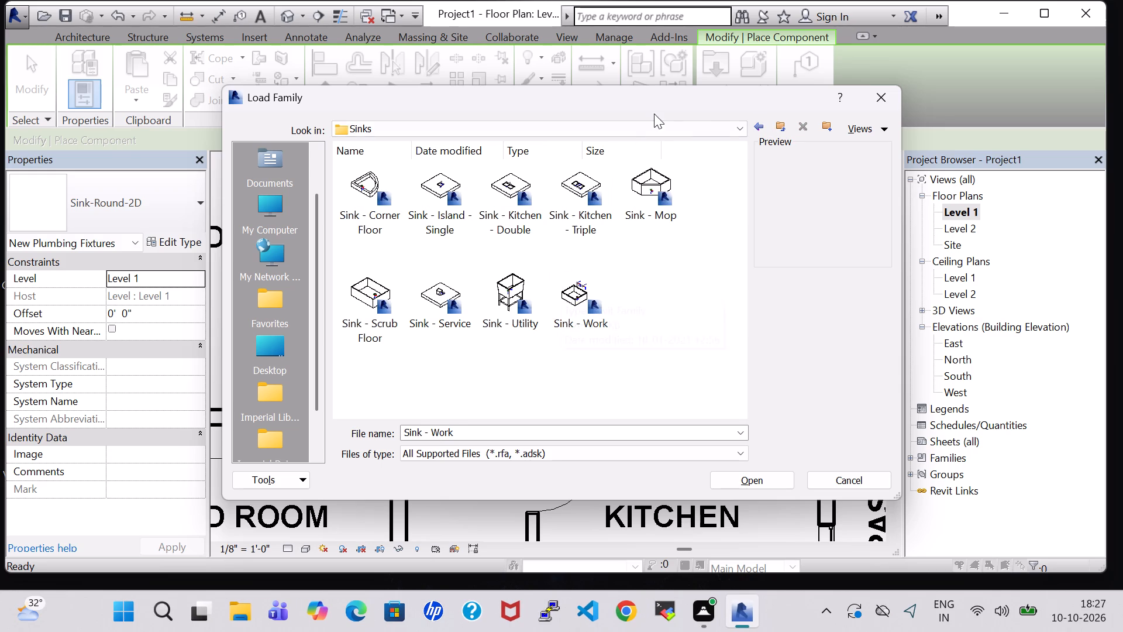
left_click(647, 191)
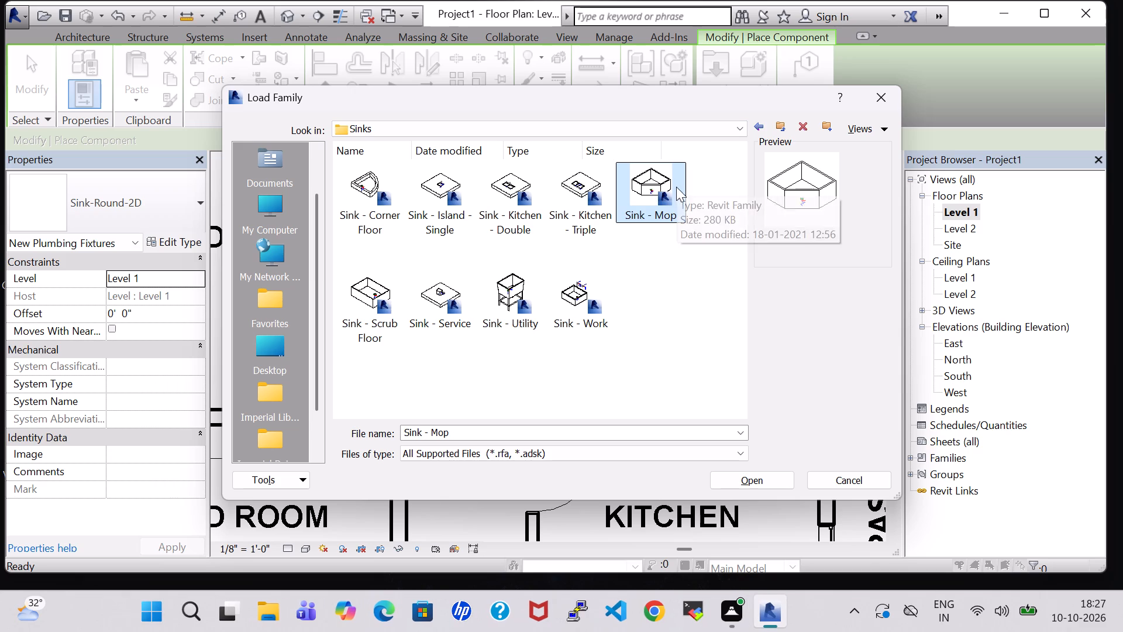
Look through the MEP plumbing Fixtures and Equipment folders of the family library for another suitable sink.
left_click(756, 123)
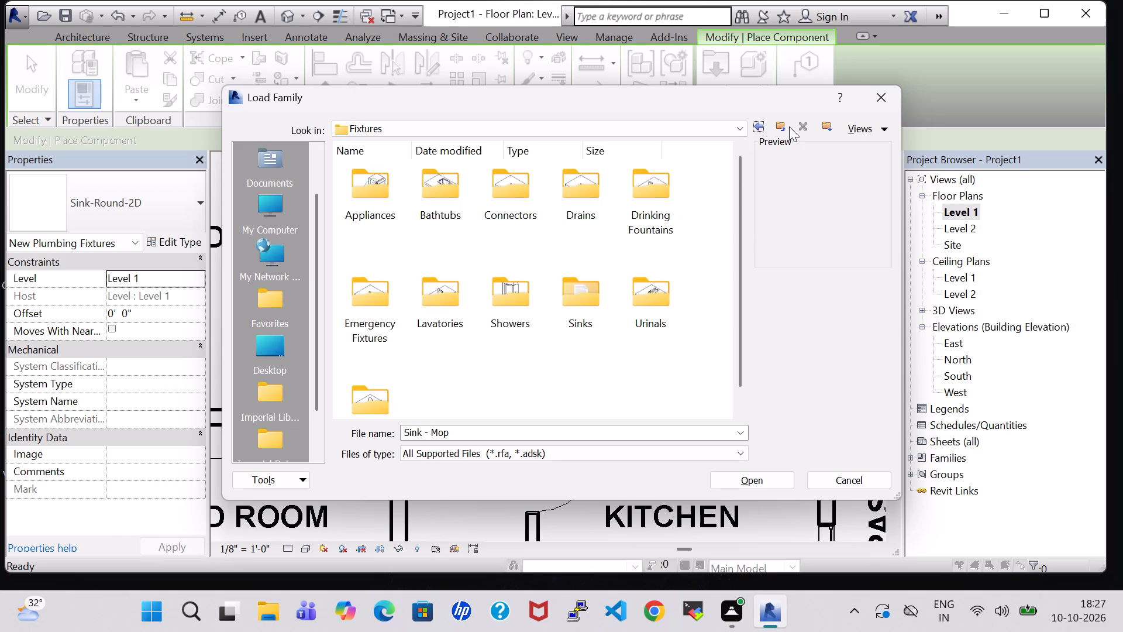
left_click(762, 126)
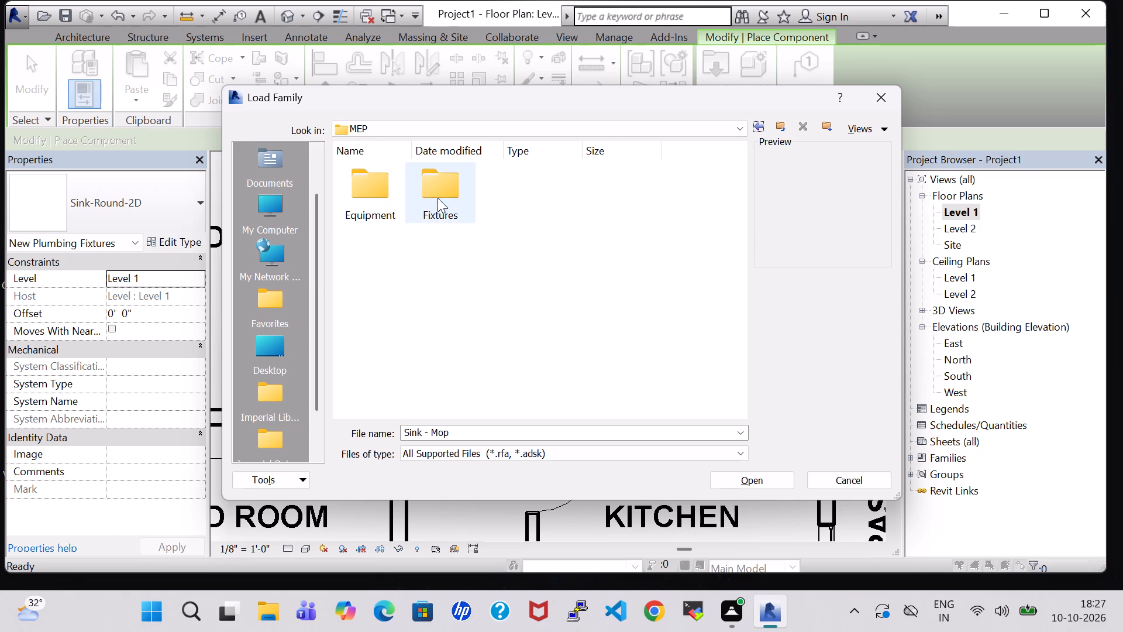
double_click(438, 198)
double_click(575, 320)
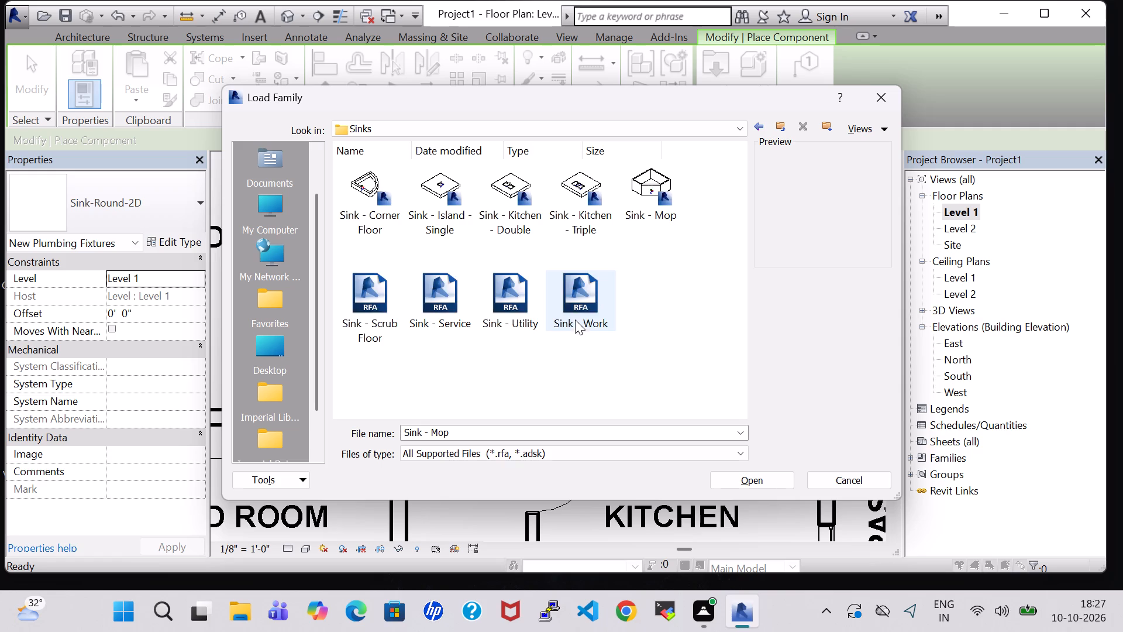
left_click(752, 132)
double_click(753, 130)
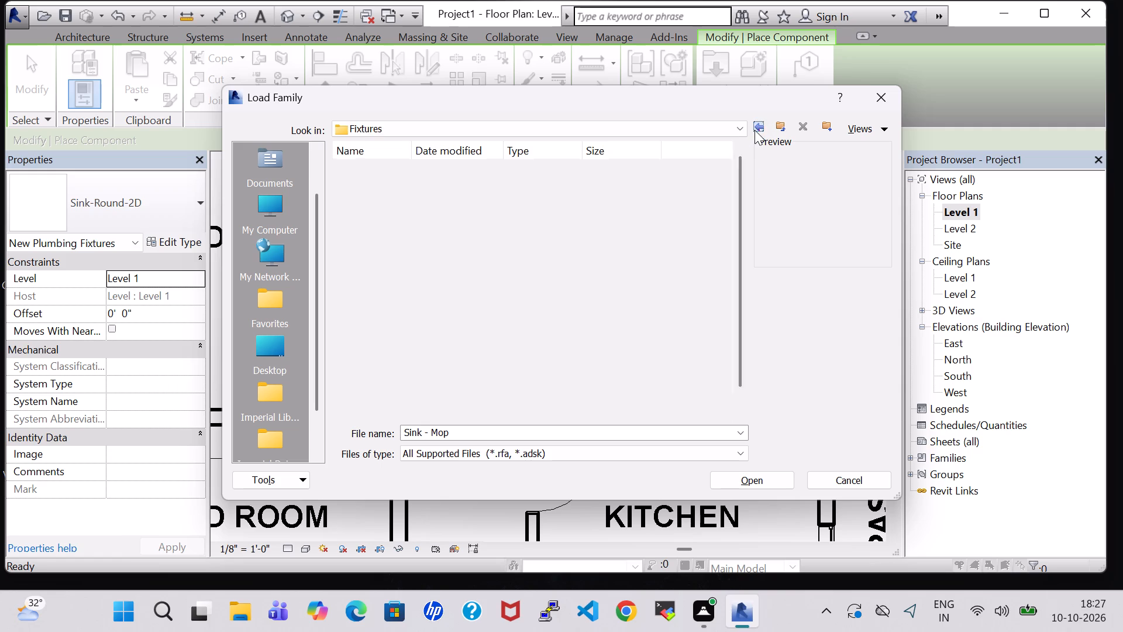
double_click(364, 198)
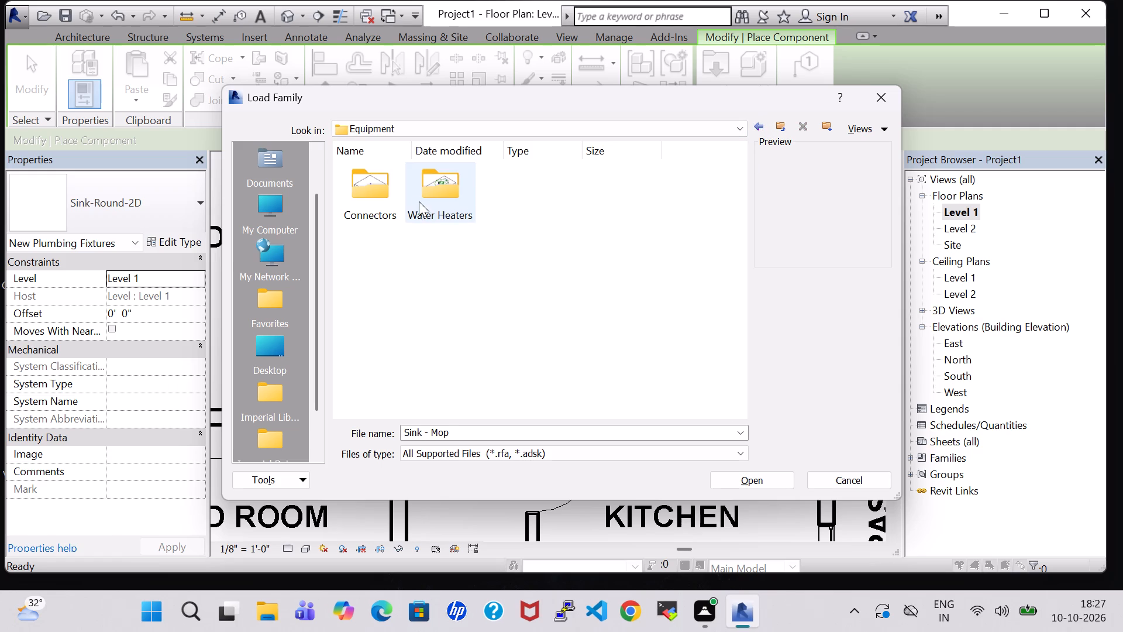
left_click(759, 124)
left_click(759, 124)
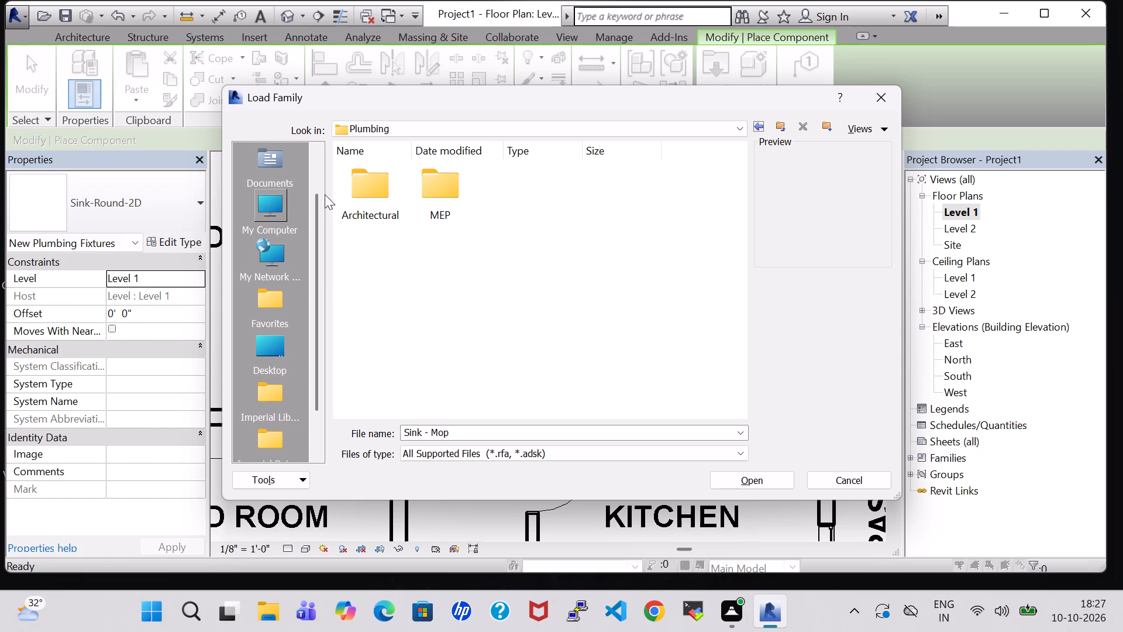
double_click(342, 193)
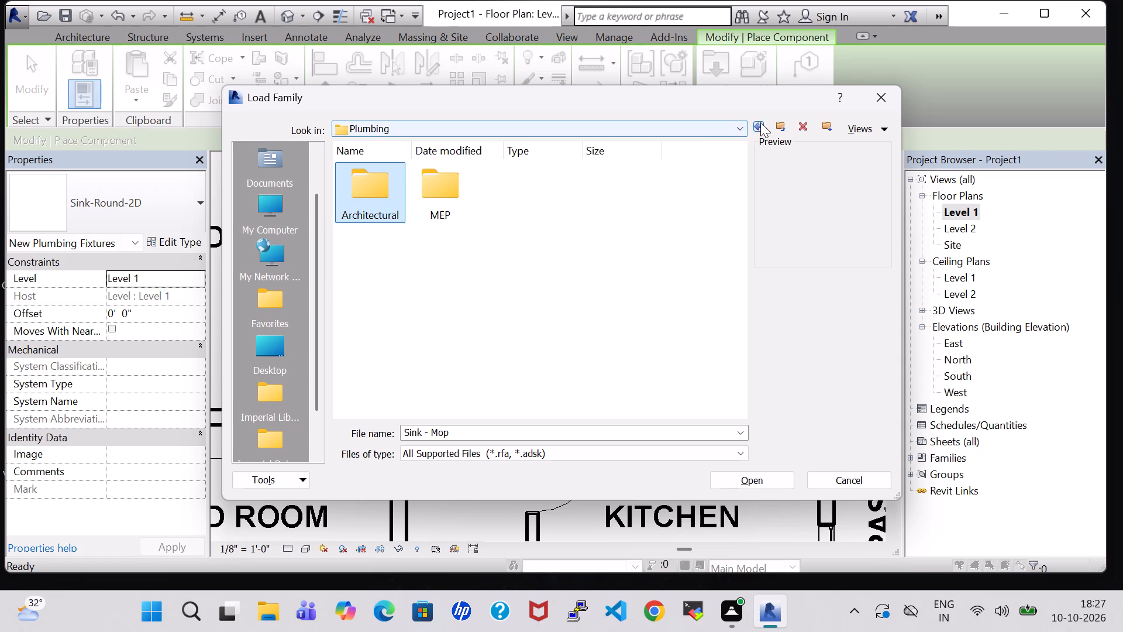
Browse the Specialty Equipment Domestic families and the other US Imperial library folders for a suitable fixture.
left_click(762, 122)
scroll(533, 256, "down", 2)
scroll(427, 281, "down", 1)
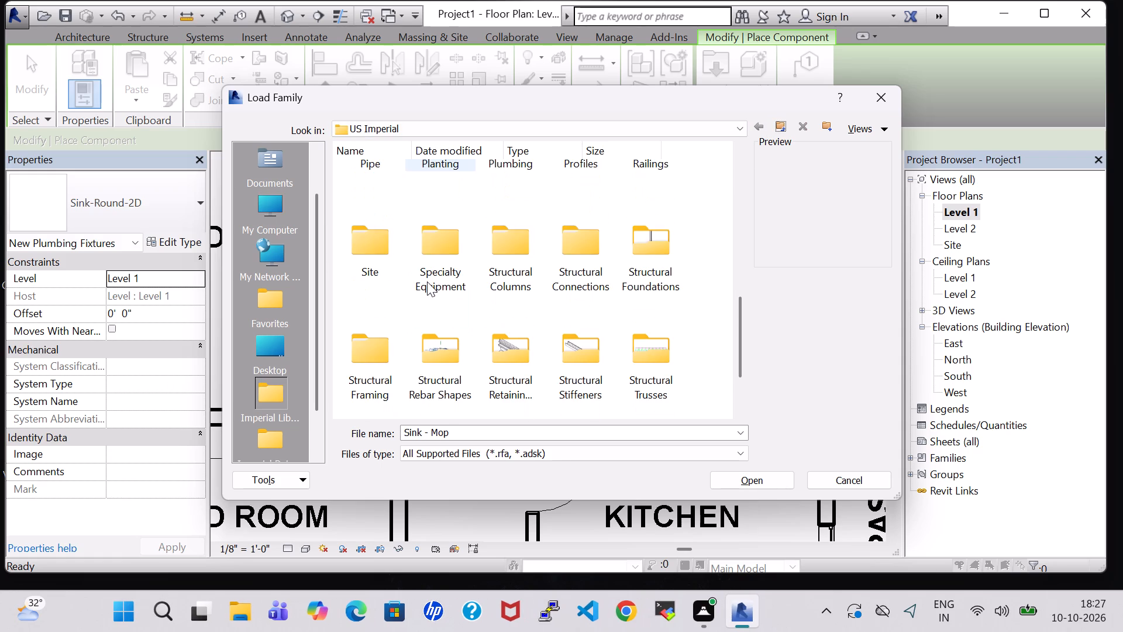
double_click(446, 253)
double_click(440, 209)
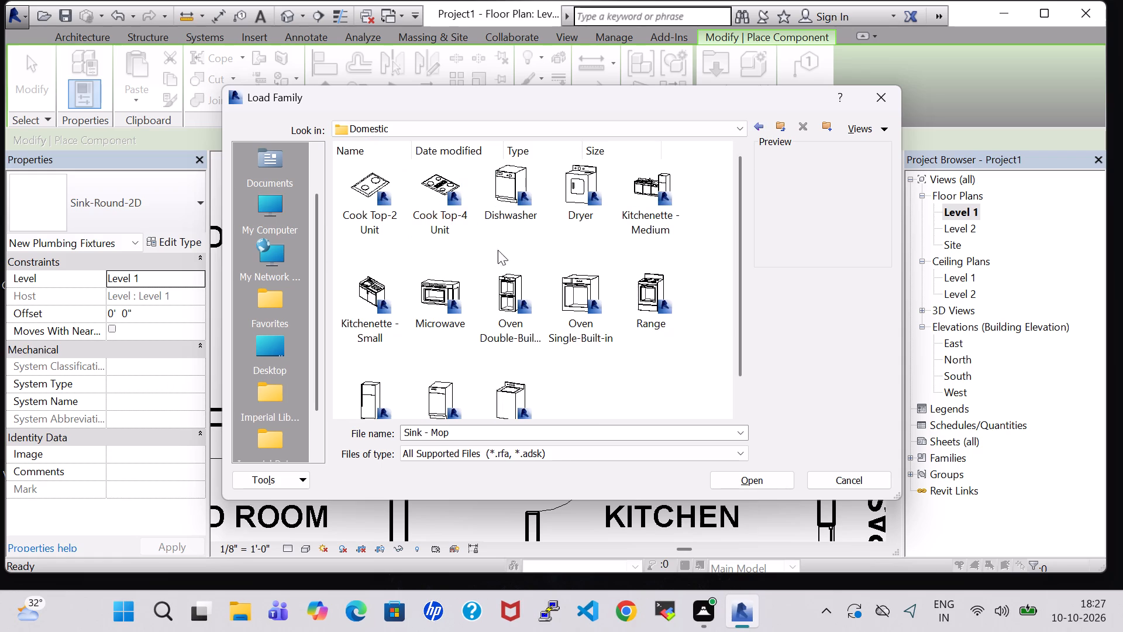
double_click(764, 129)
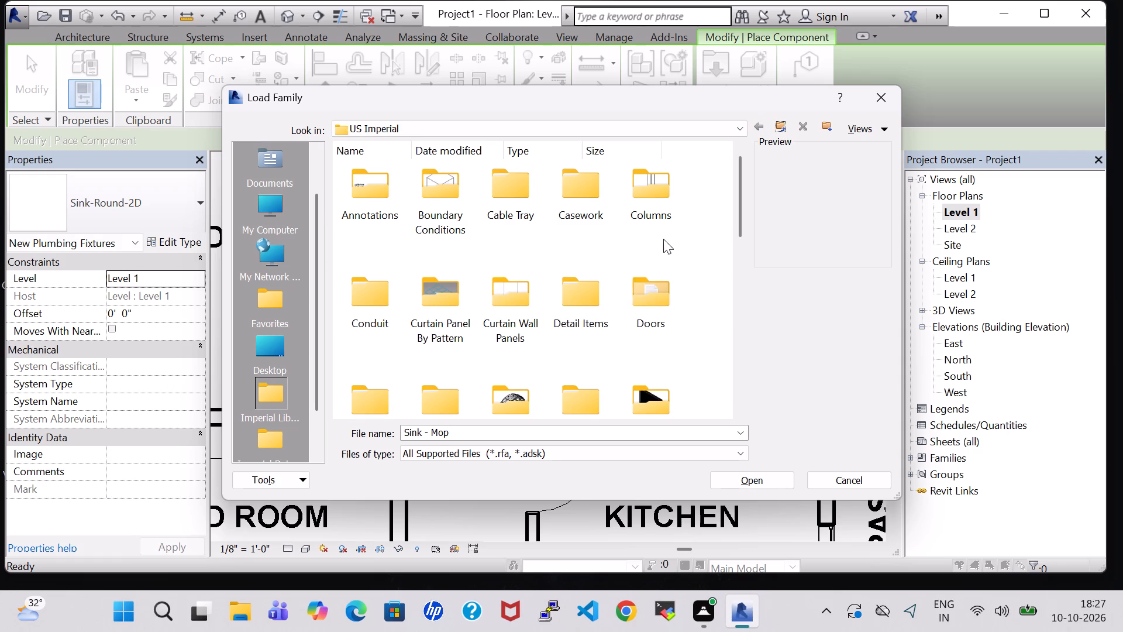
scroll(621, 271, "up", 3)
scroll(621, 273, "down", 1)
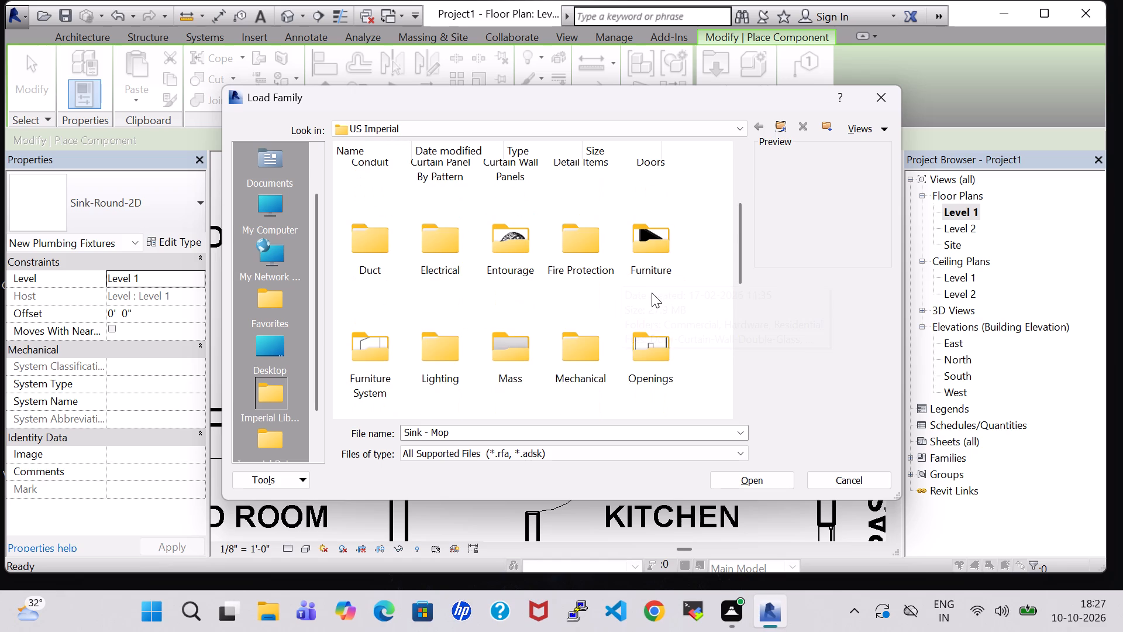
scroll(652, 293, "up", 3)
scroll(542, 238, "down", 1)
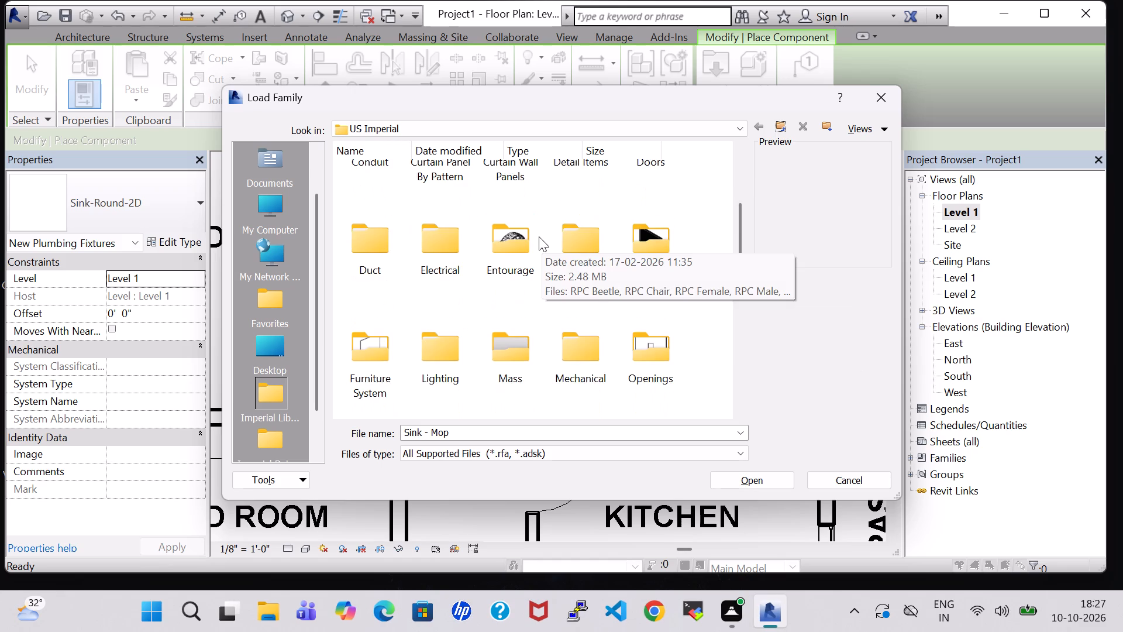
scroll(539, 236, "down", 1)
Load the Sink Vanity-Round family from the Architectural plumbing fixtures' Sinks folder.
double_click(515, 309)
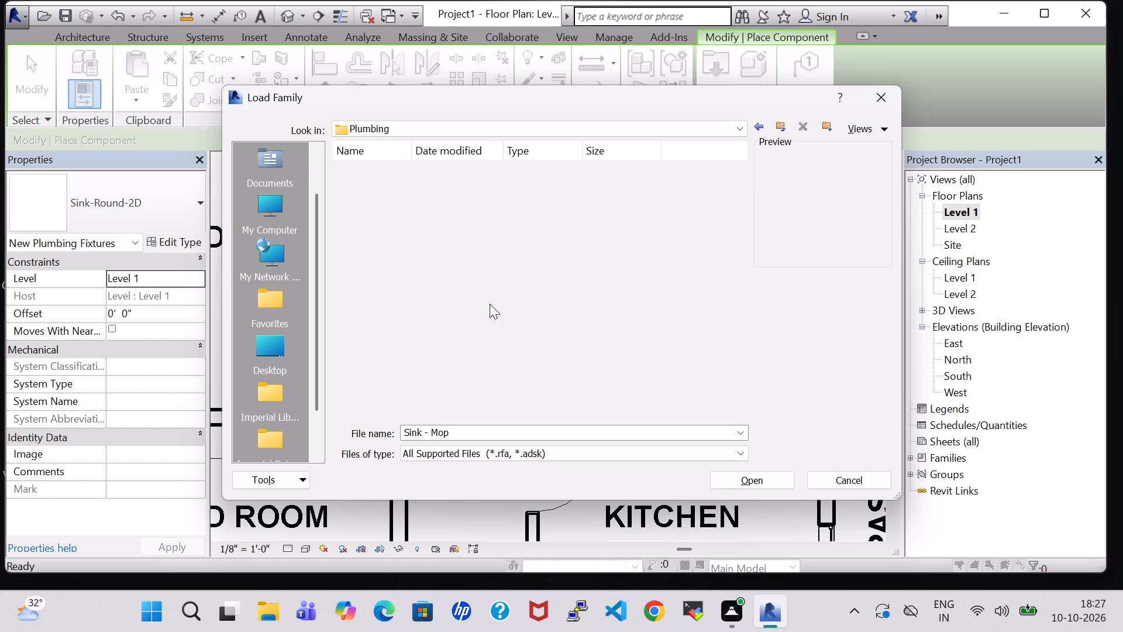
double_click(383, 212)
double_click(442, 209)
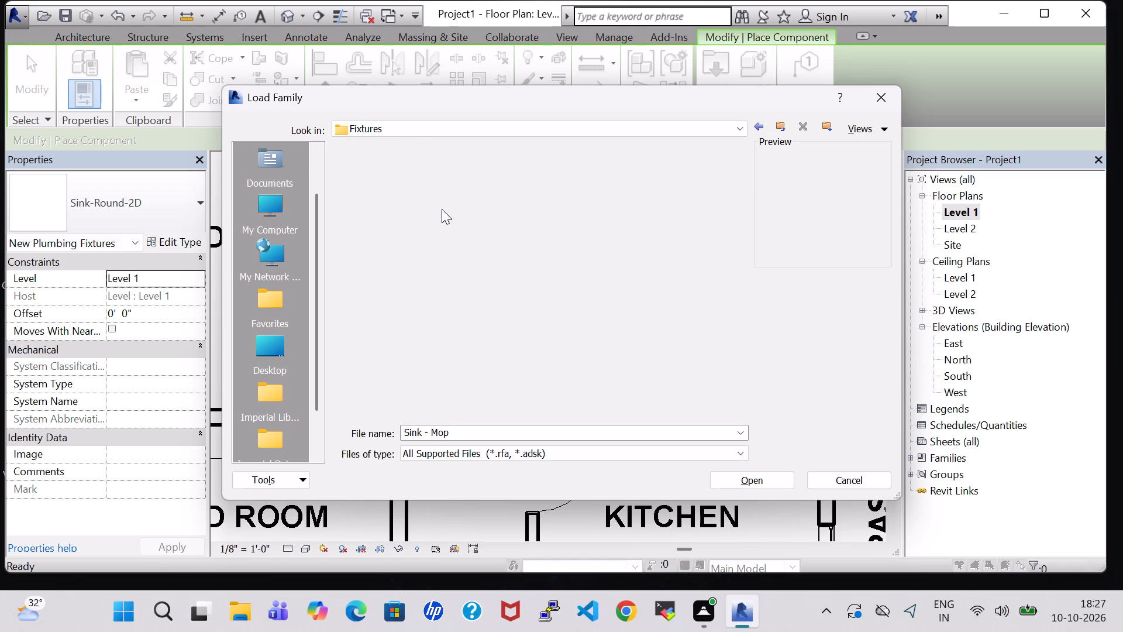
triple_click(638, 184)
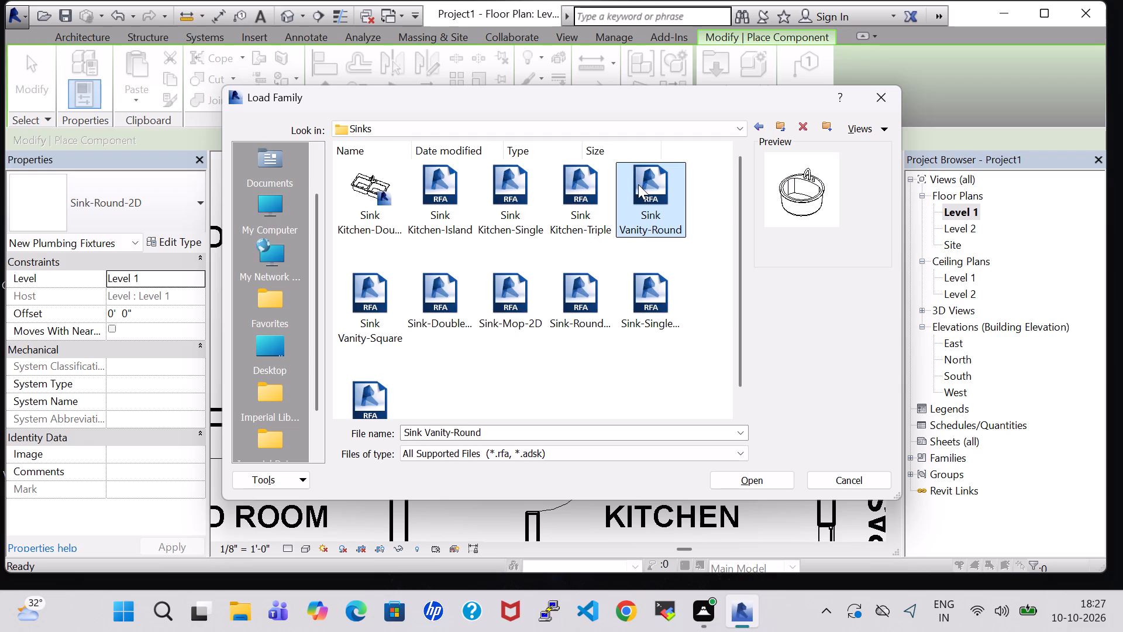
left_click(556, 309)
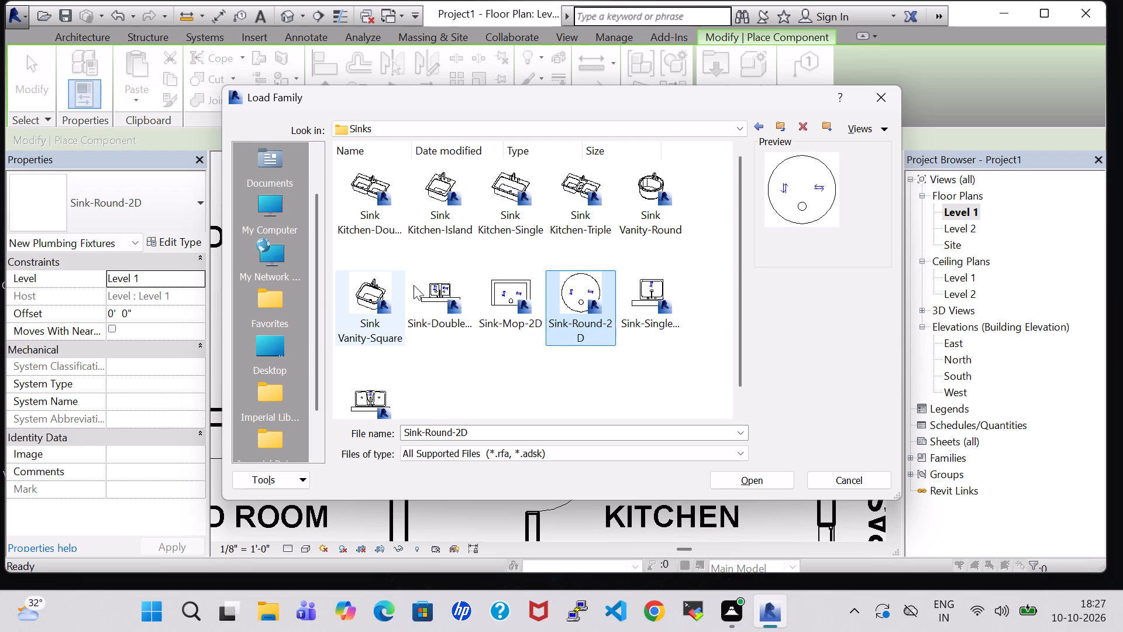
left_click(664, 197)
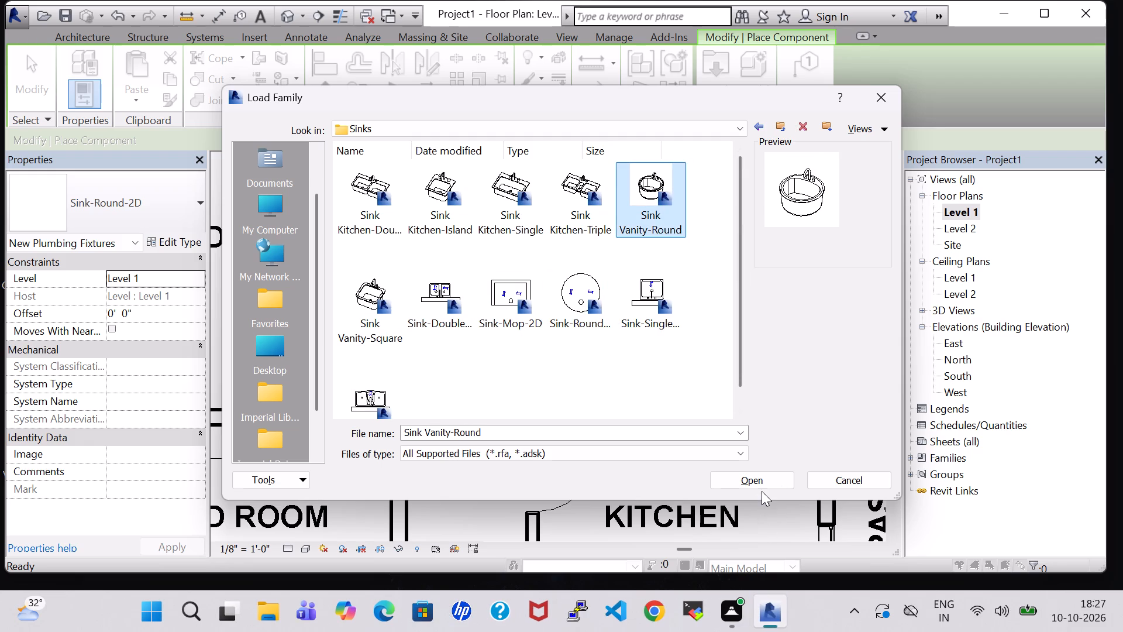
left_click(762, 483)
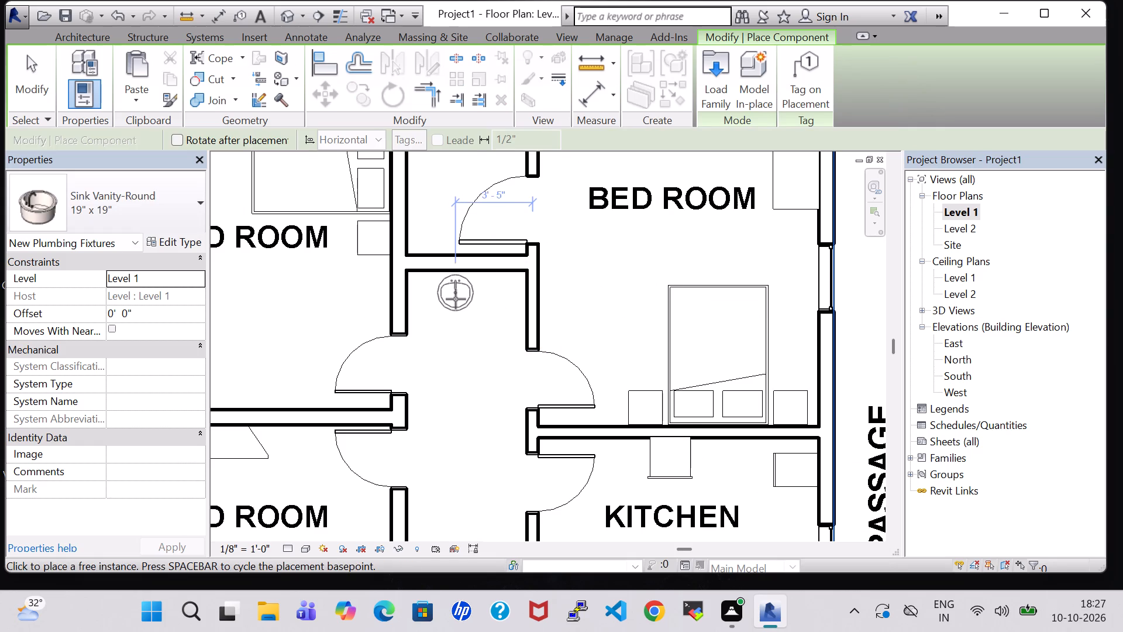
Place a 19" x 19" Sink Vanity-Round against the hallway's north wall on the Level 1 plan.
scroll(457, 298, "up", 3)
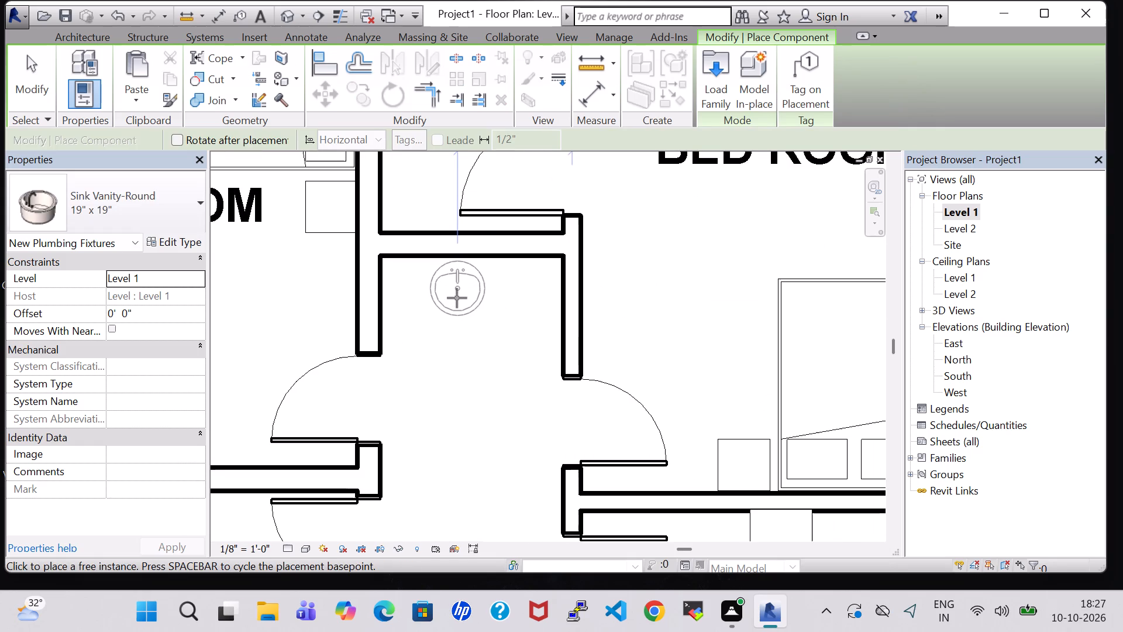
left_click(458, 294)
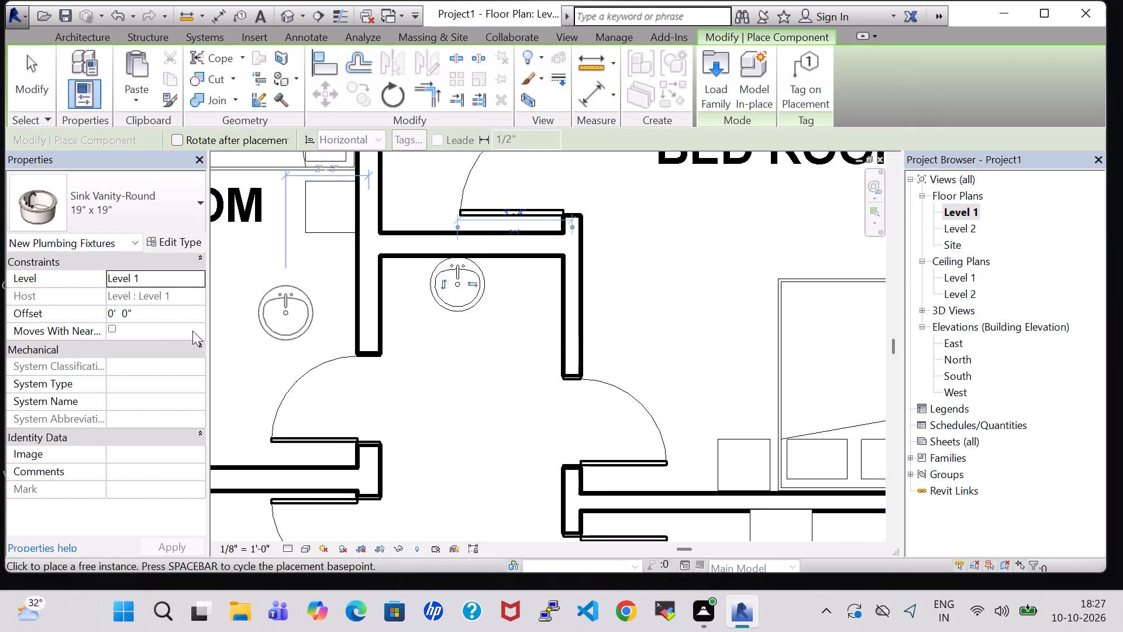
key("Escape")
key("Escape")
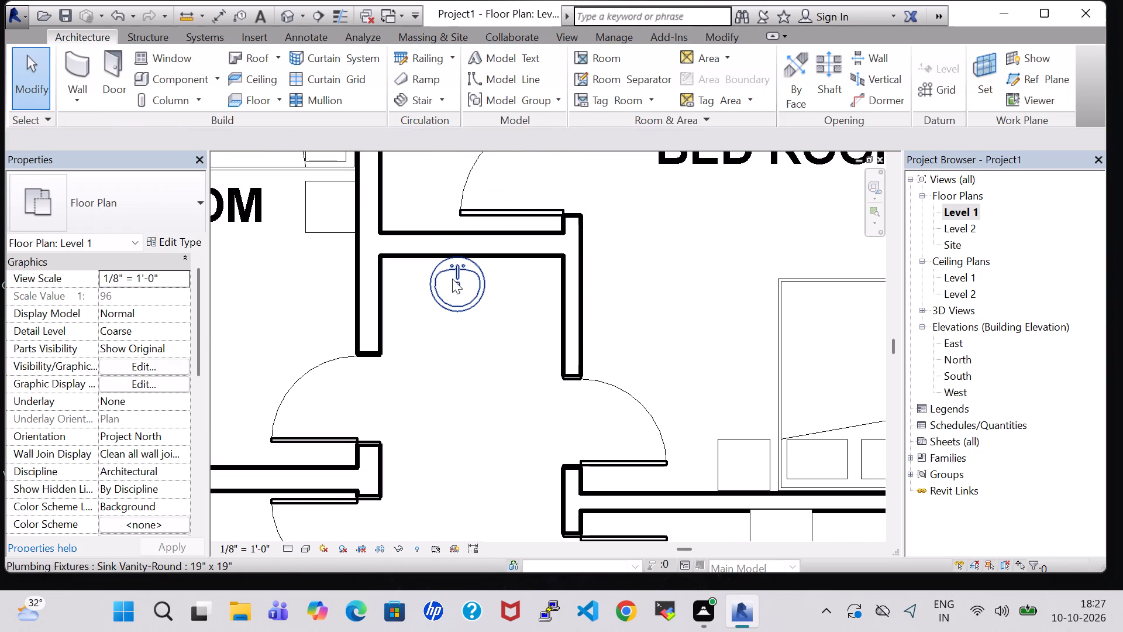
Set the round vanity sink's offset from Level 1 to 3' 0".
left_click(460, 272)
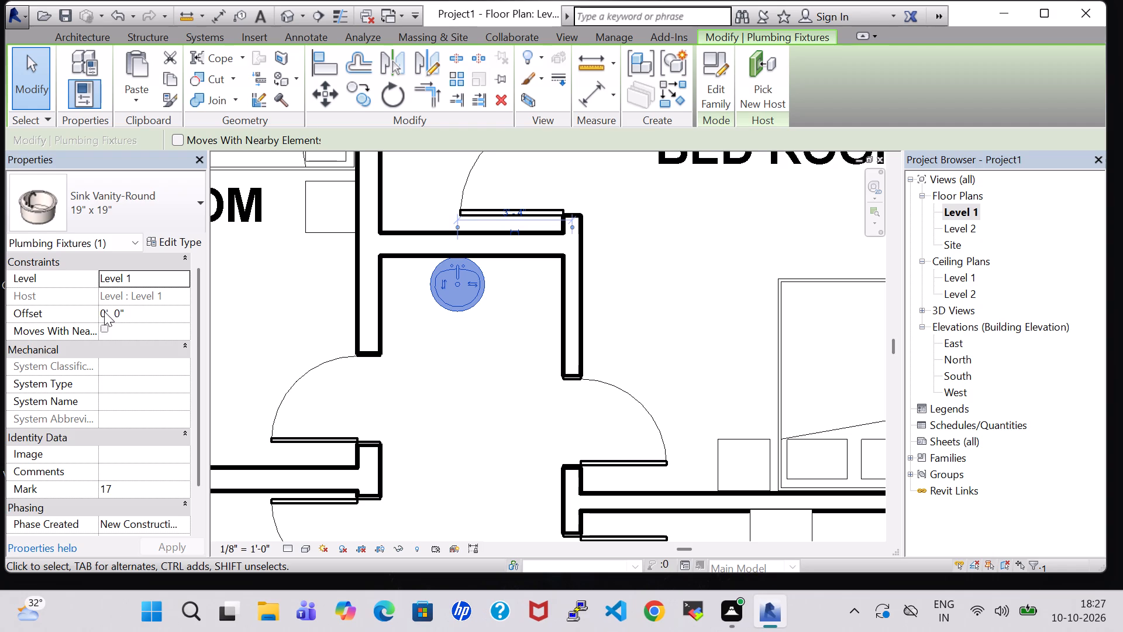
left_click(104, 311)
key("Right")
key("BackSpace")
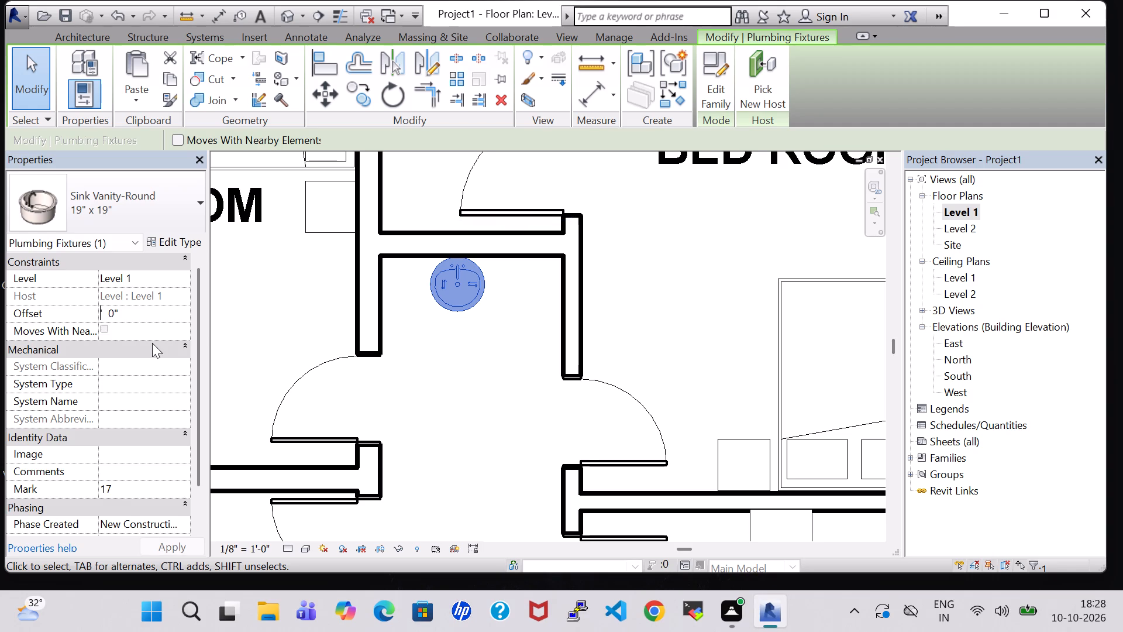
key("3")
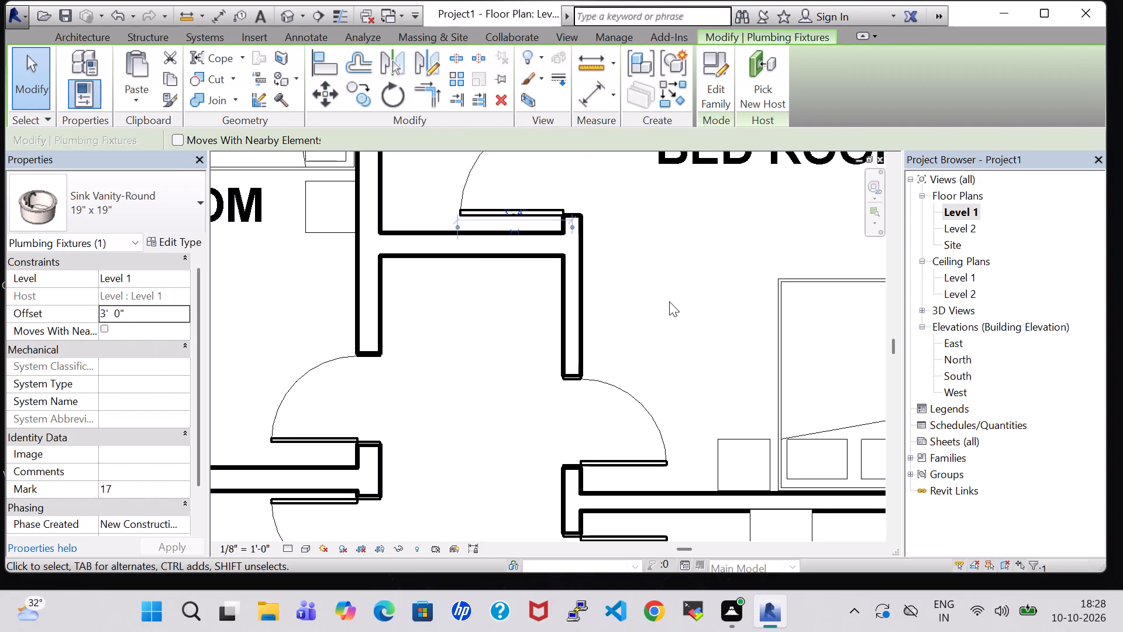
left_click(669, 301)
Inspect the raised hallway vanity sink and the surrounding house from several angles in the 3D view.
left_click(280, 19)
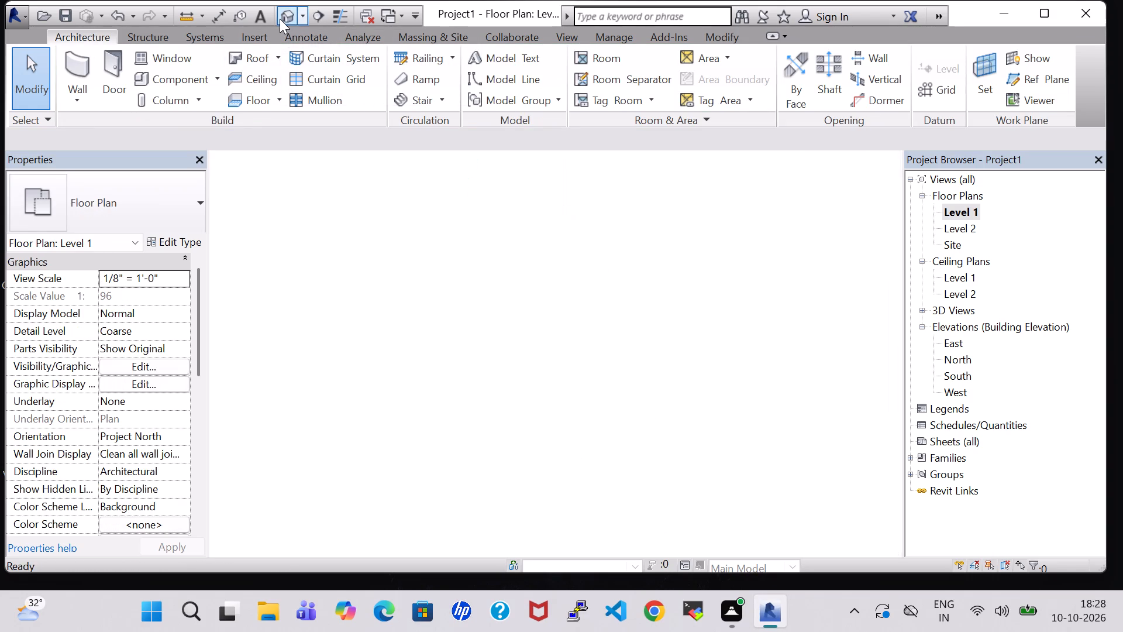
middle_click_drag(721, 331, 723, 296, "shift")
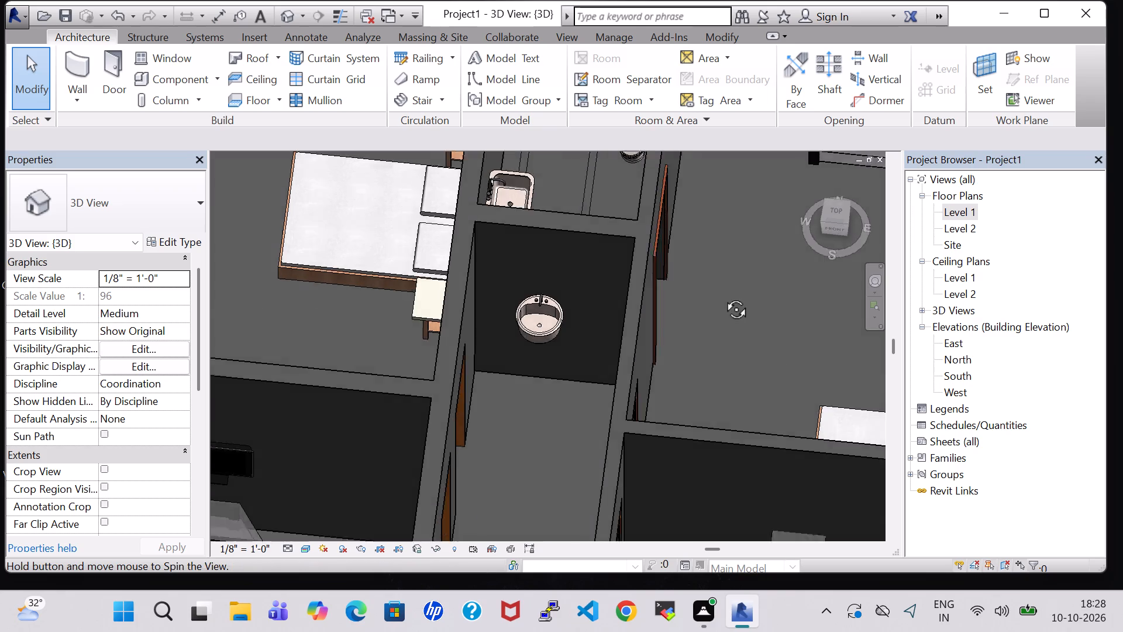
middle_click_drag(723, 296, 739, 255, "shift")
middle_click_drag(654, 303, 596, 366, "shift")
middle_click_drag(626, 473, 712, 316)
scroll(692, 318, "down", 7)
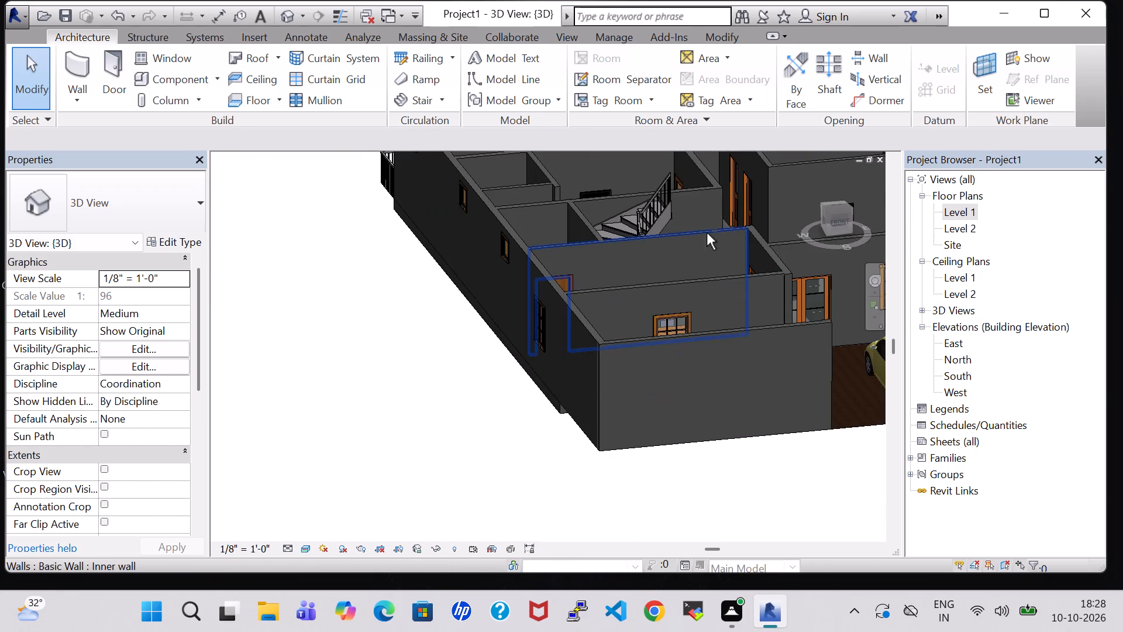
Review the full Level 1 floor plan, from the open passages down to the porch and lawn.
middle_click_drag(701, 235, 559, 356, "shift")
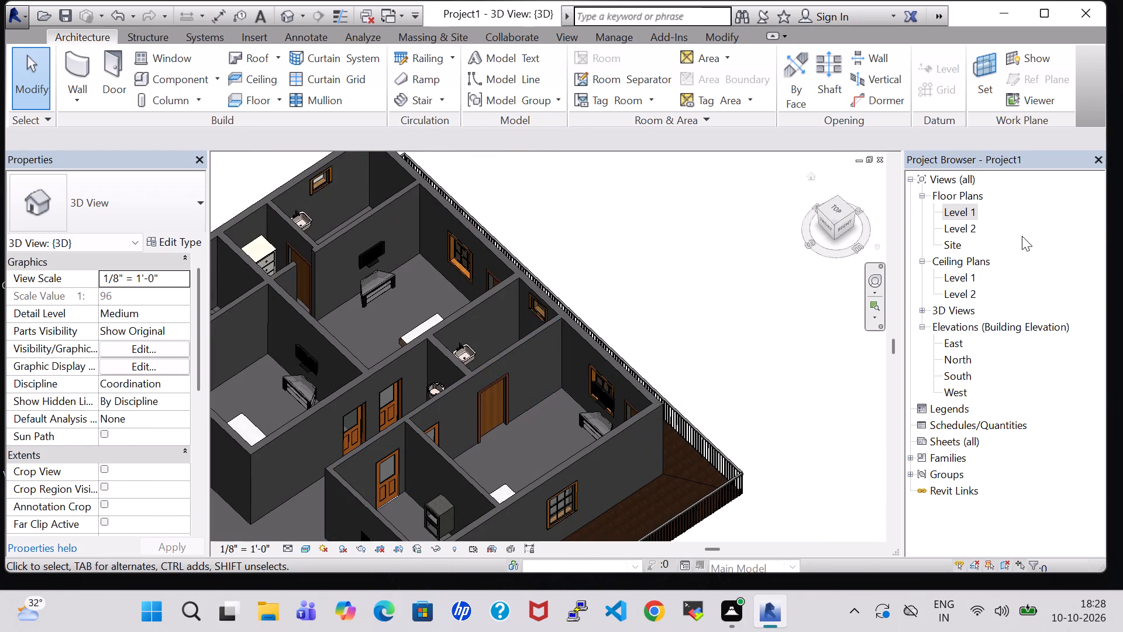
double_click(970, 215)
scroll(679, 324, "down", 6)
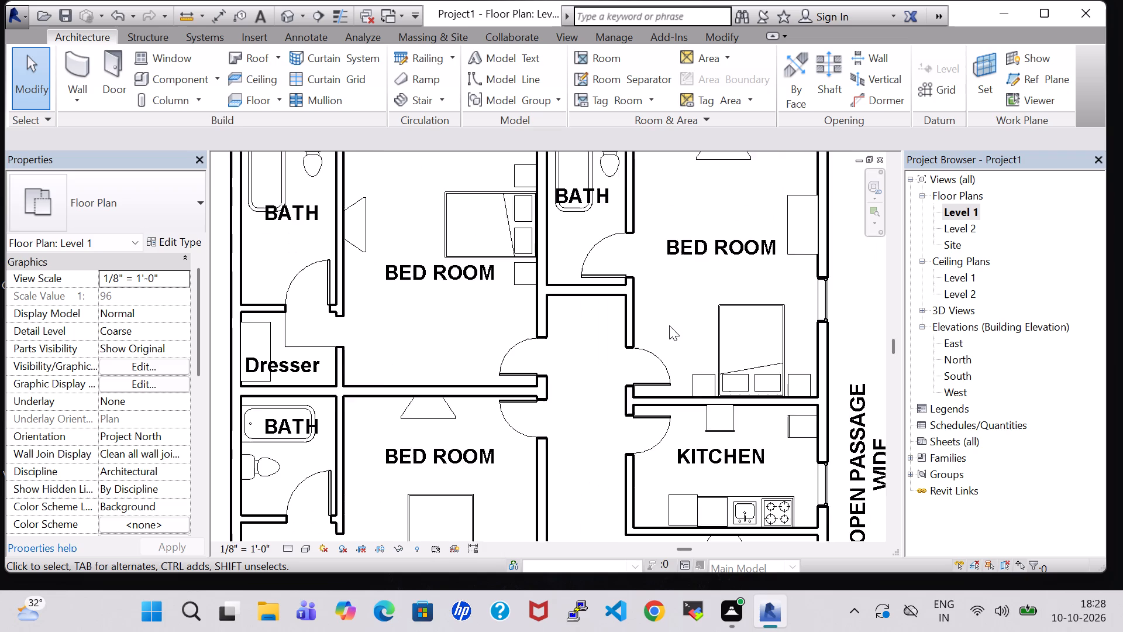
scroll(669, 325, "down", 4)
scroll(833, 322, "down", 2)
middle_click_drag(845, 327, 802, 318)
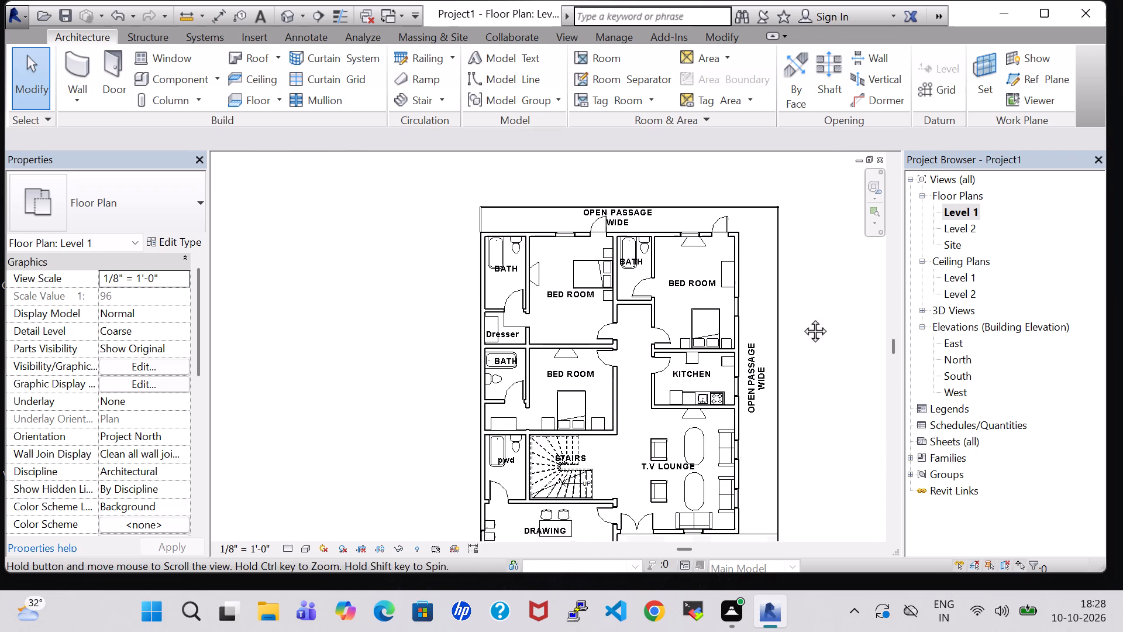
middle_click_drag(802, 318, 762, 290)
scroll(762, 285, "down", 1)
middle_click_drag(778, 293, 763, 245)
scroll(763, 245, "down", 1)
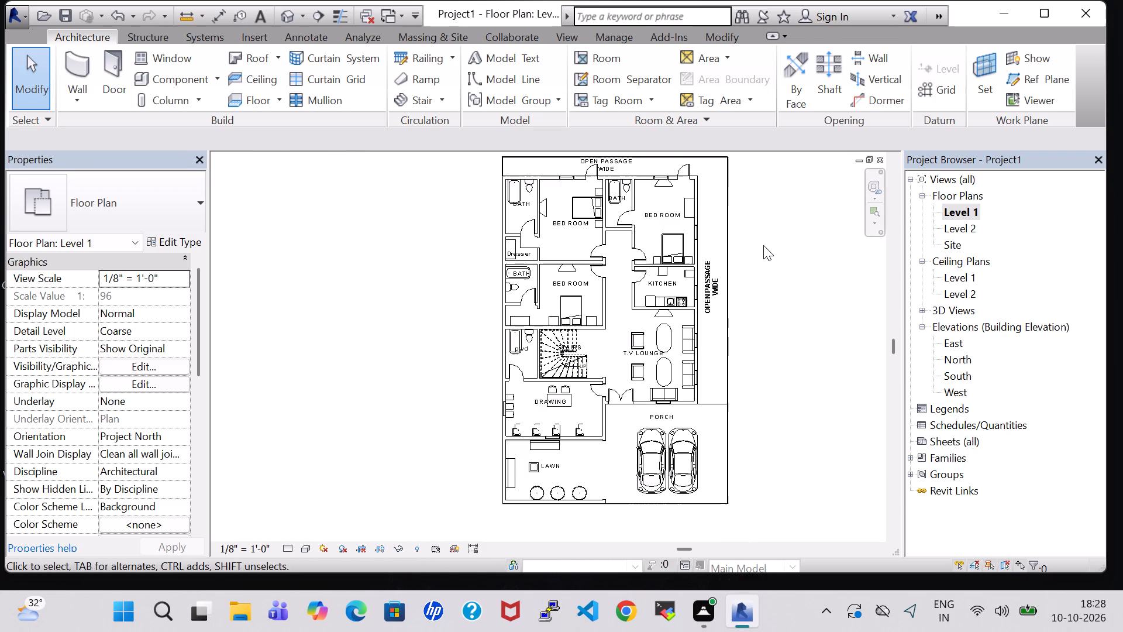
middle_click_drag(767, 245, 739, 254)
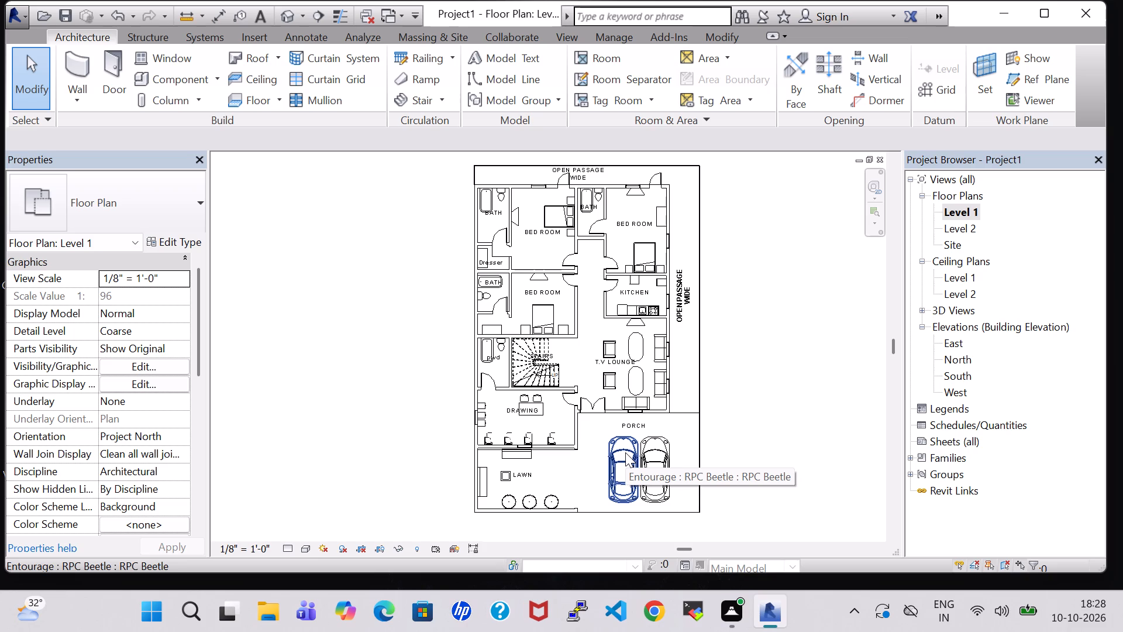
Split the lawn's south wall on the Level 1 plan about 0' 7" from its west corner and at its east end.
double_click(969, 208)
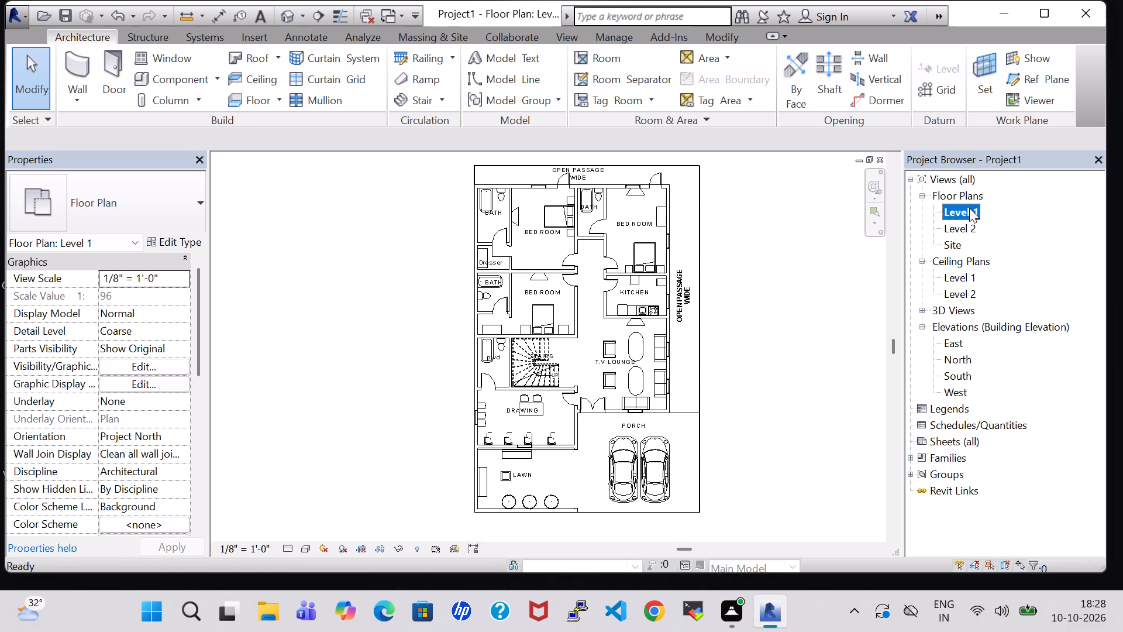
middle_click_drag(808, 363, 809, 353)
scroll(809, 353, "up", 4)
middle_click_drag(766, 381, 867, 186)
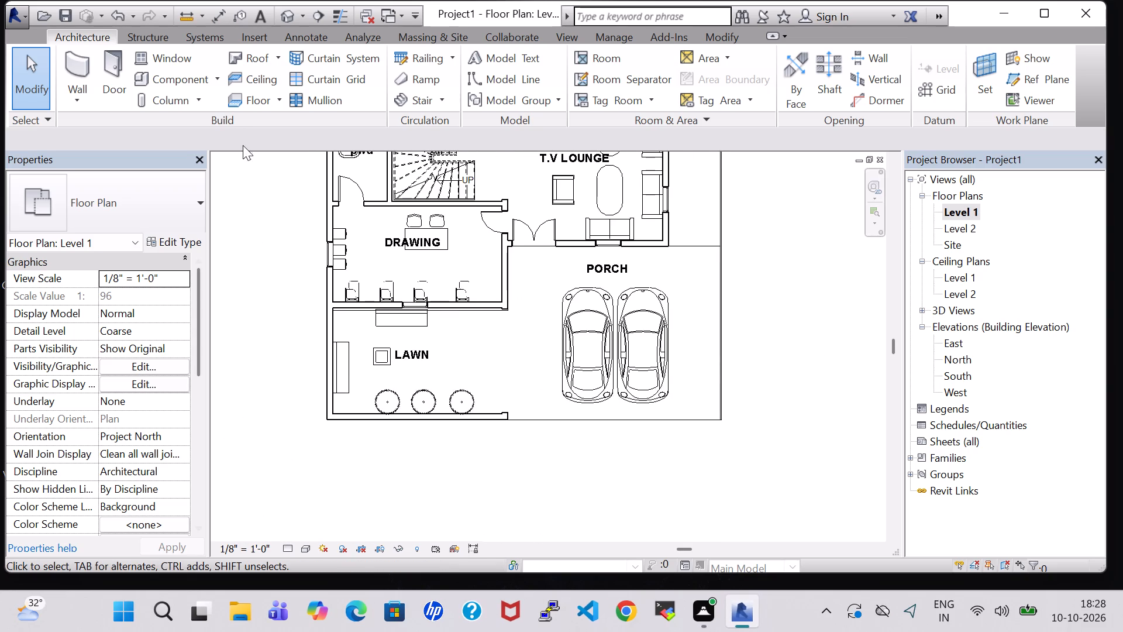
left_click(720, 44)
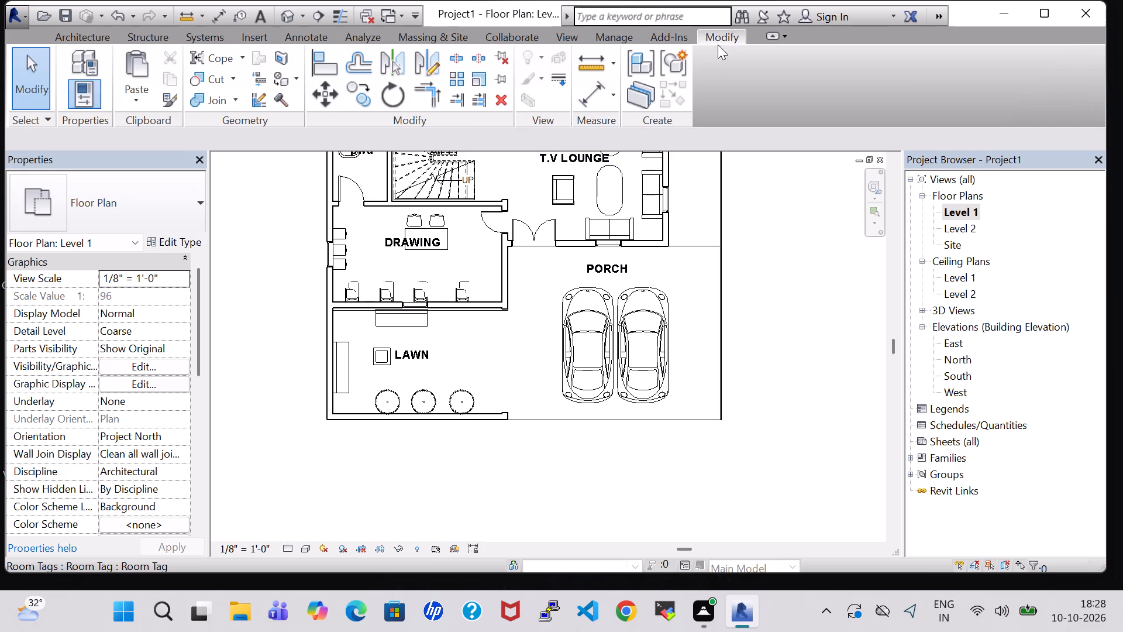
left_click(457, 57)
scroll(353, 407, "up", 2)
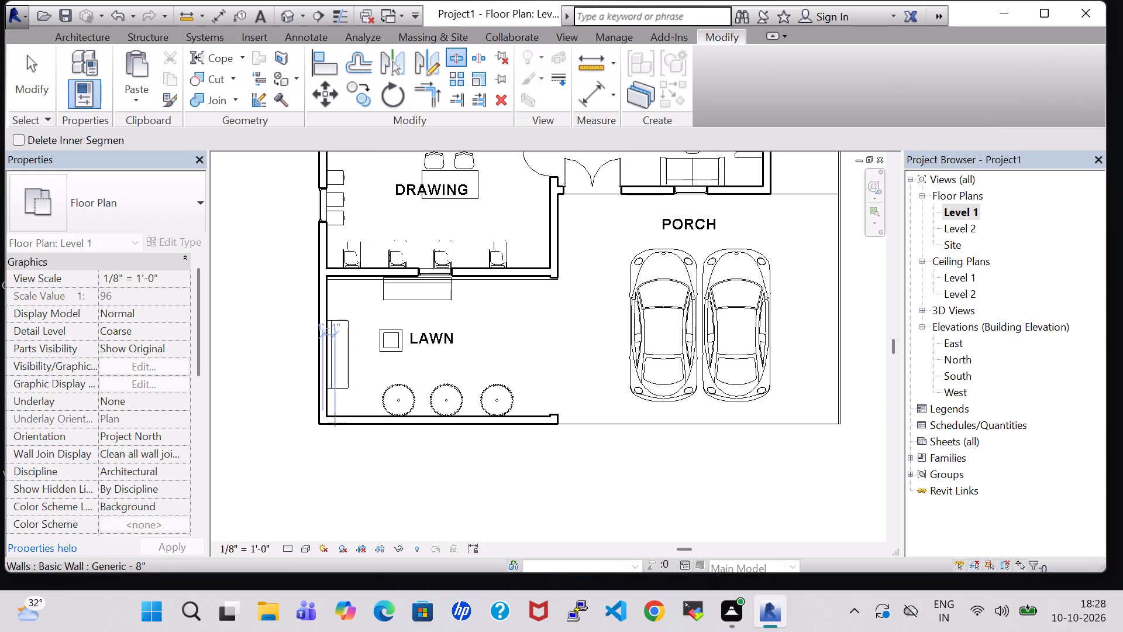
scroll(326, 420, "up", 5)
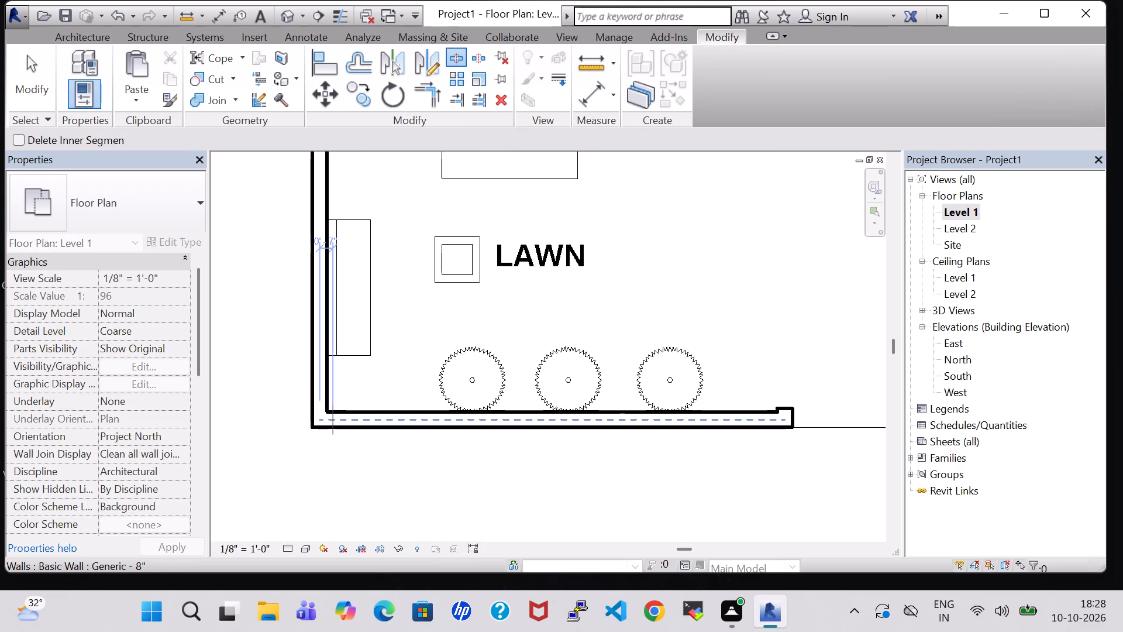
left_click(333, 418)
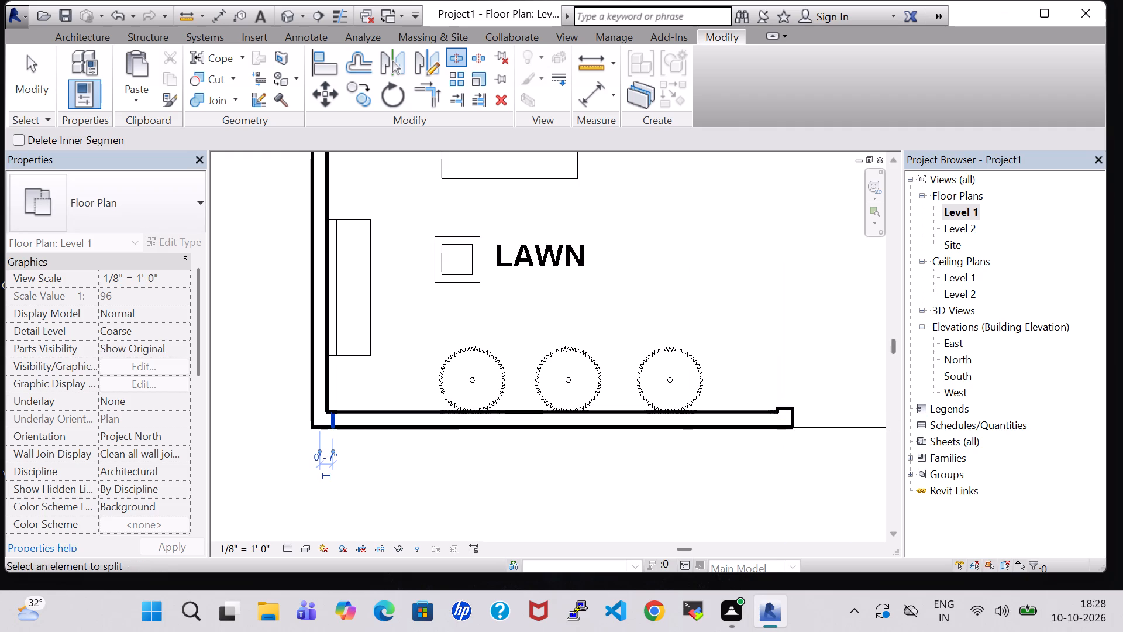
left_click(793, 422)
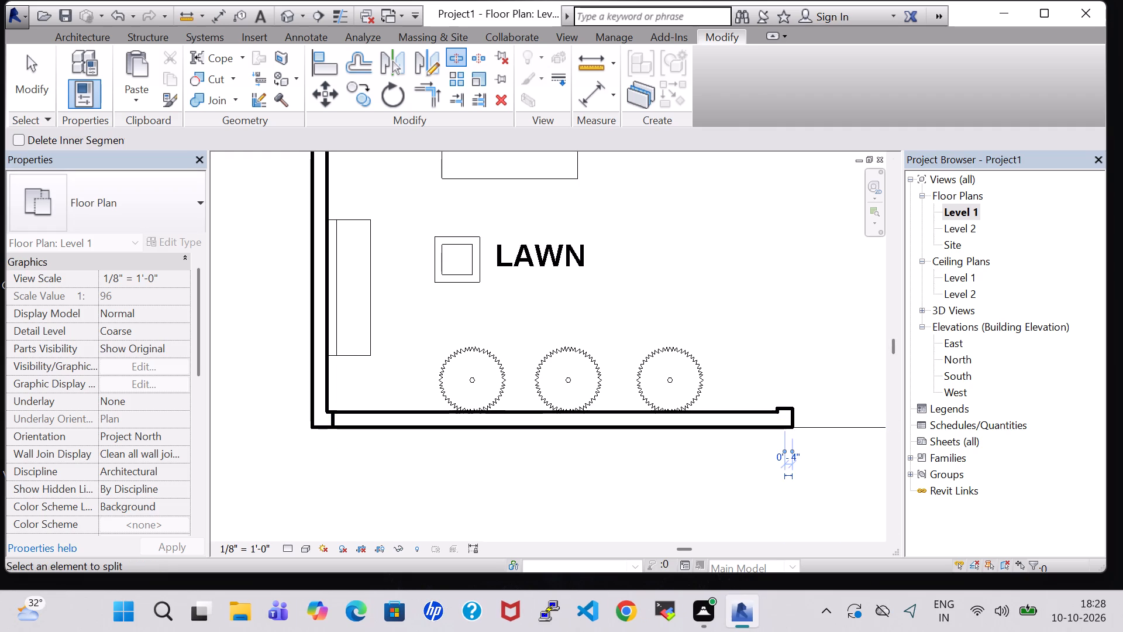
left_click(793, 425)
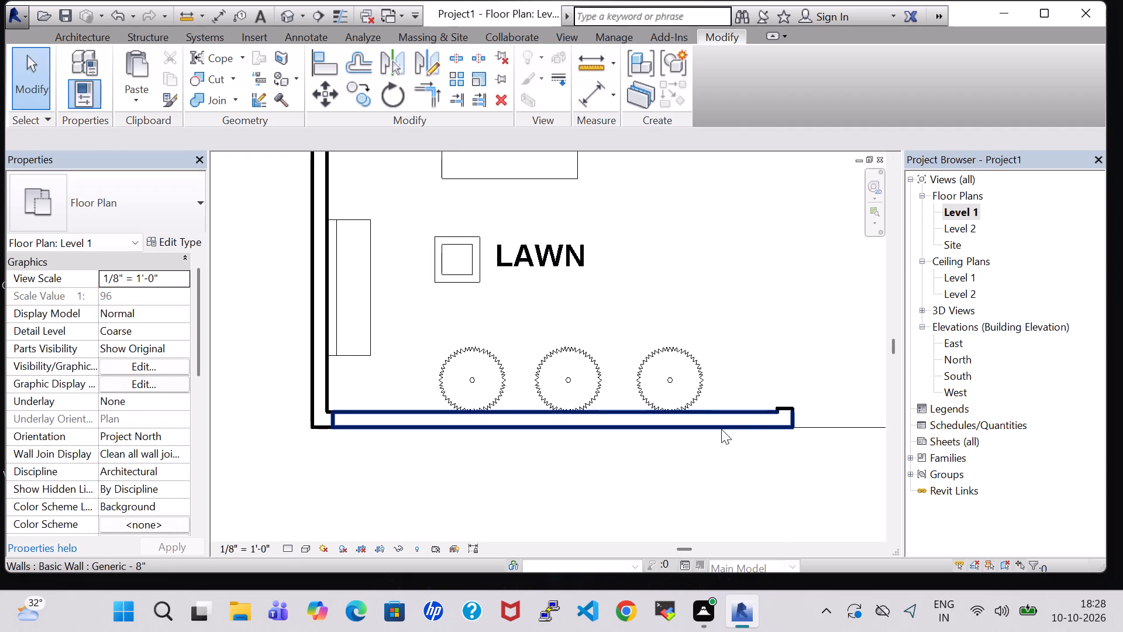
Delete the long south wall segment in front of the lawn and the short wall stub at its east end.
key("Escape")
left_click(630, 413)
key("Delete")
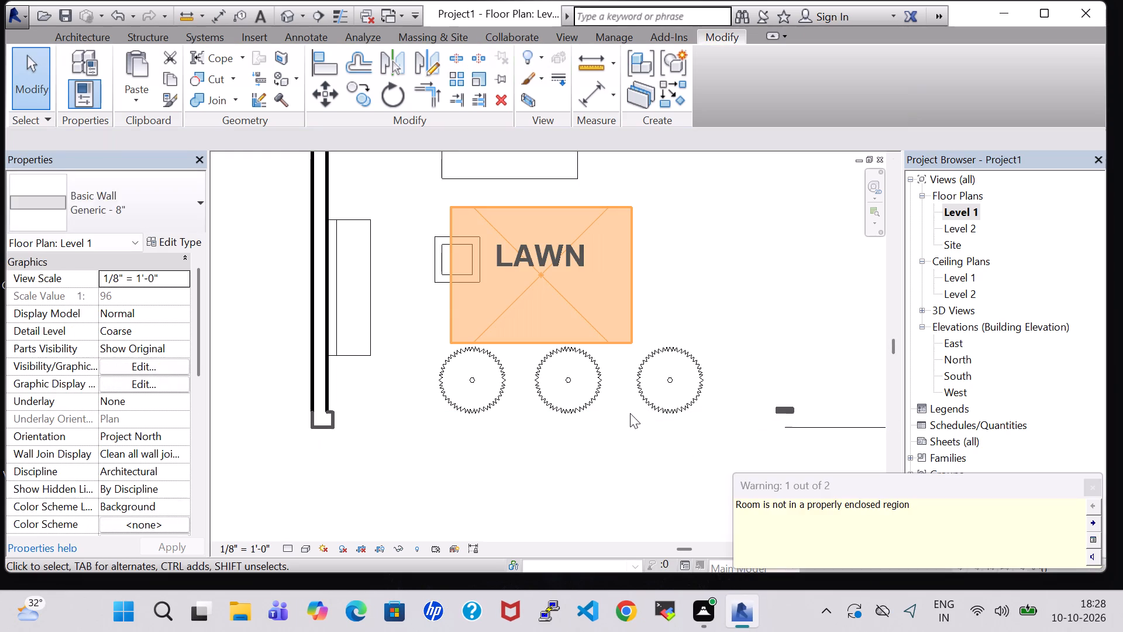
left_click(1090, 484)
left_click(791, 415)
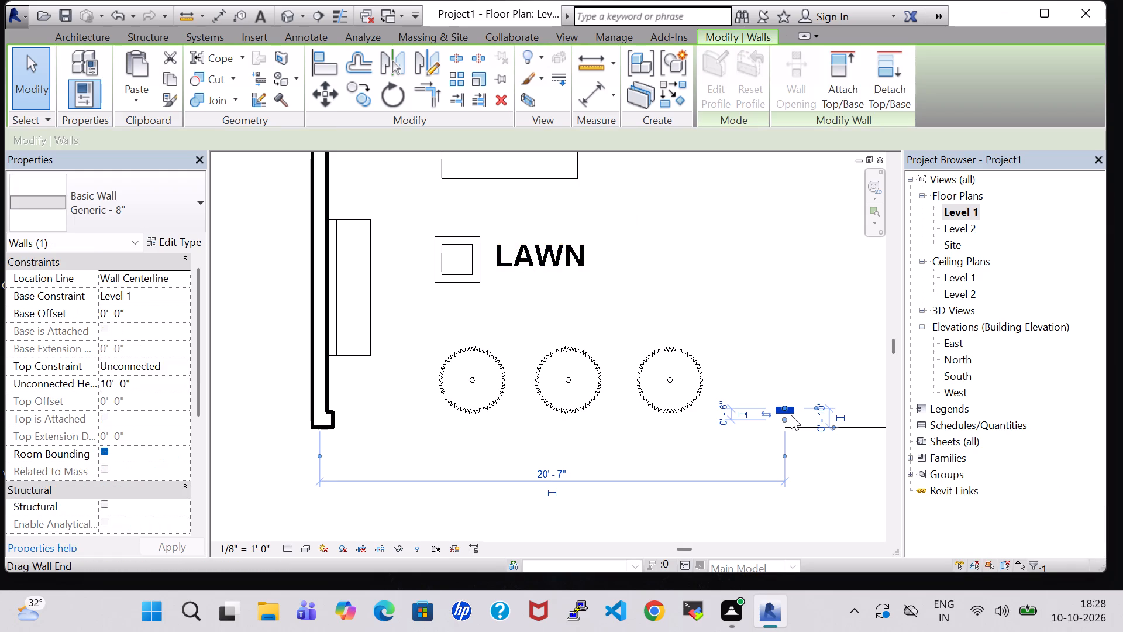
key("Delete")
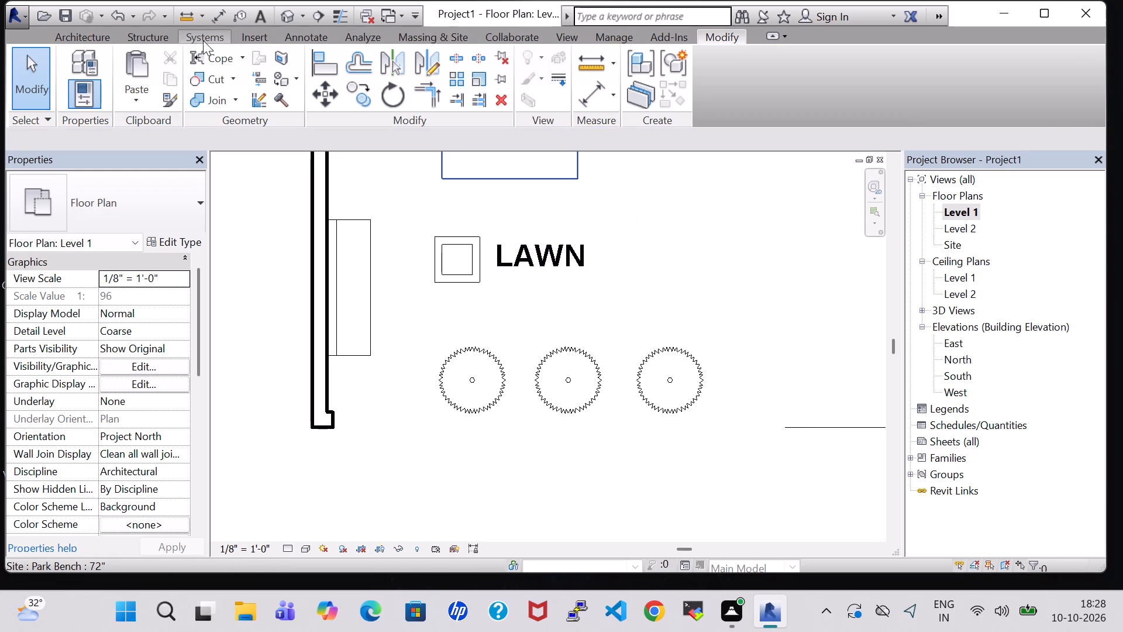
Draw a room separation line along the lawn's open south edge, from the porch separation line to the west wall's end.
left_click(90, 40)
left_click(595, 80)
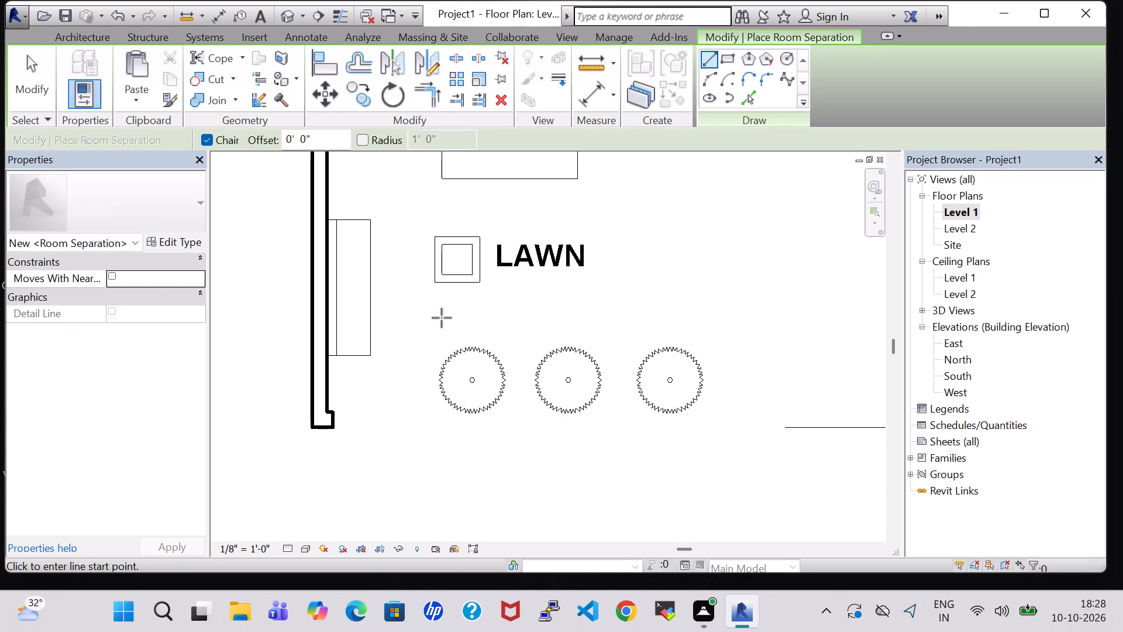
left_click(334, 418)
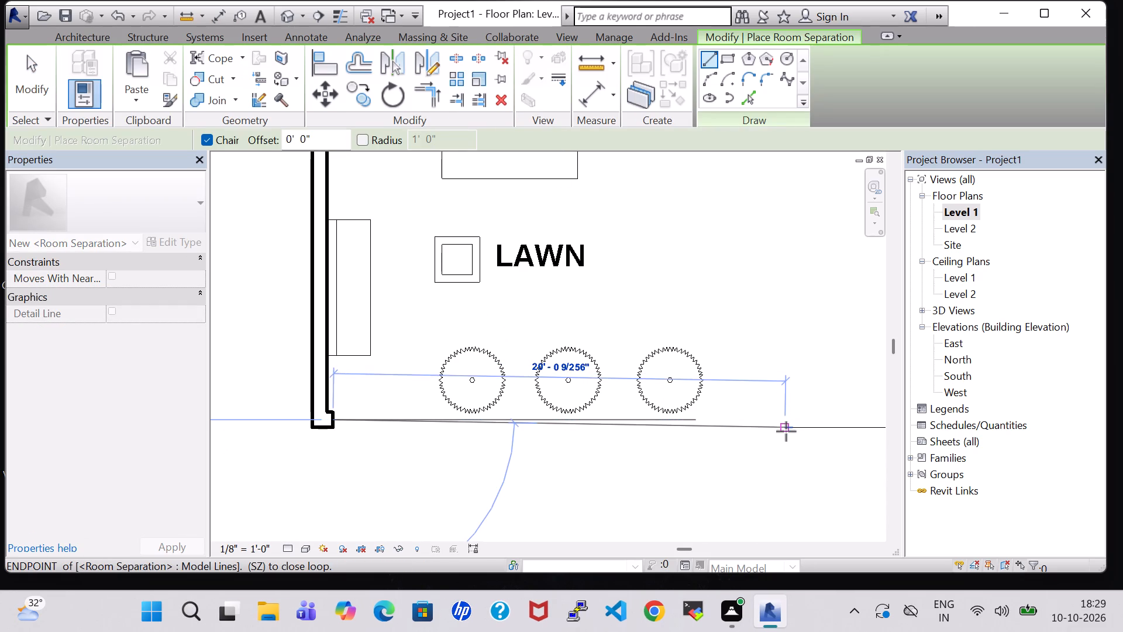
scroll(786, 431, "up", 4)
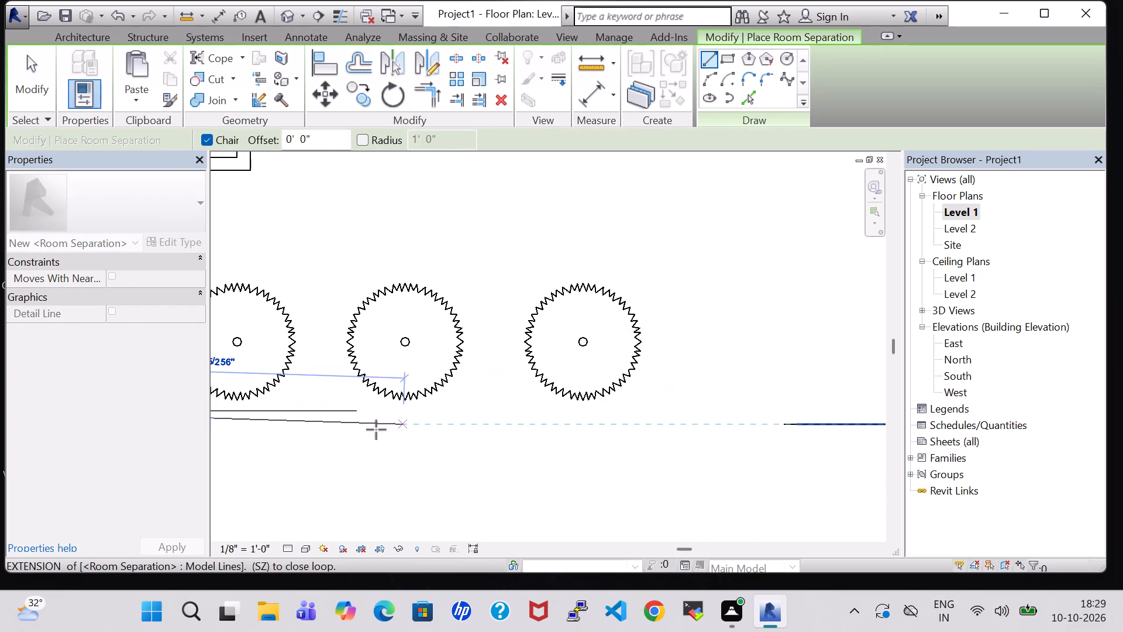
key("Escape")
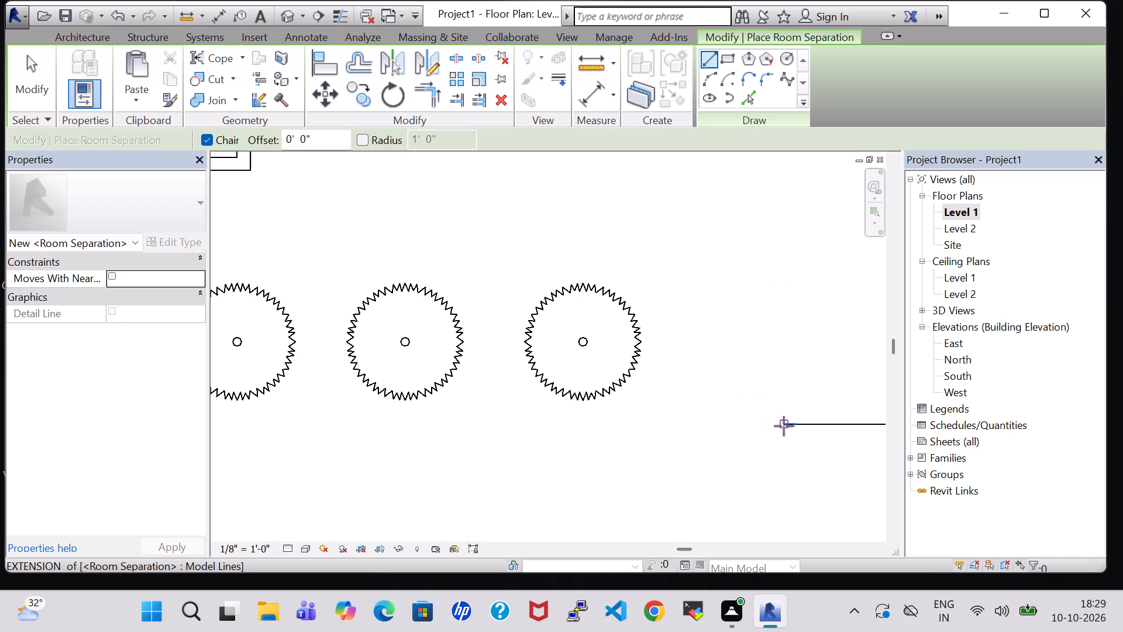
left_click(787, 426)
scroll(352, 416, "down", 4)
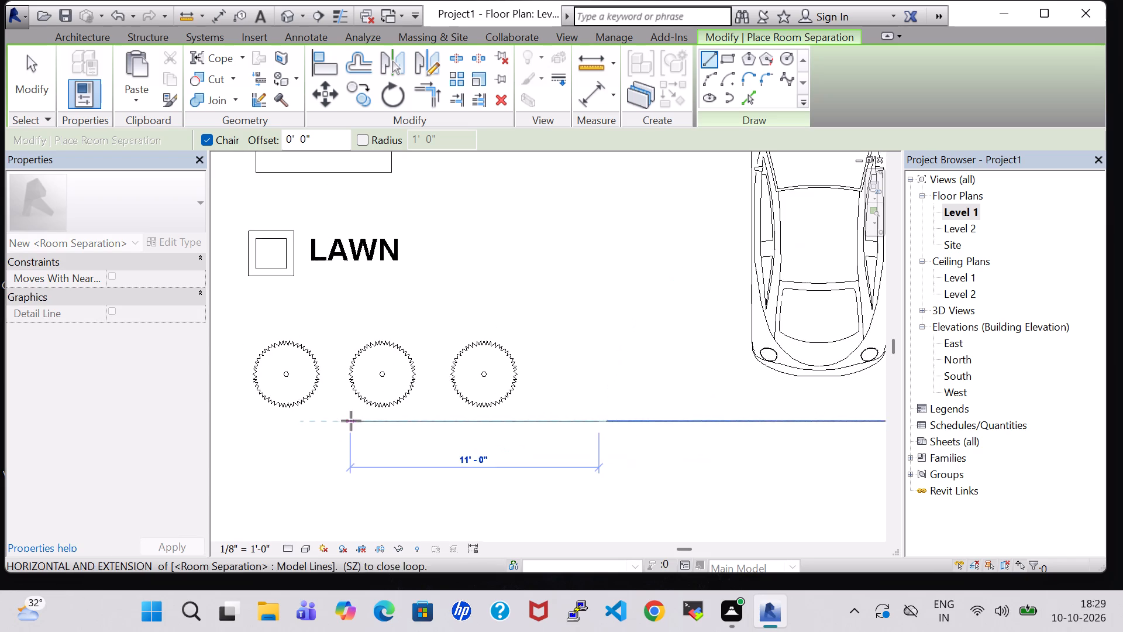
middle_click_drag(324, 420, 571, 408)
scroll(391, 403, "up", 4)
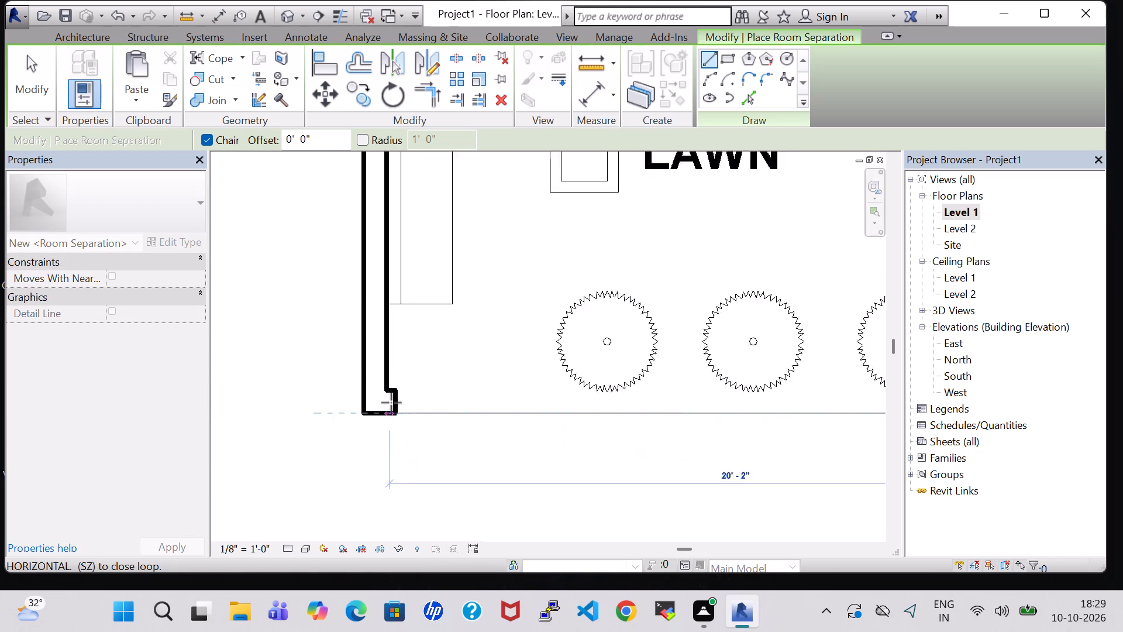
left_click(395, 413)
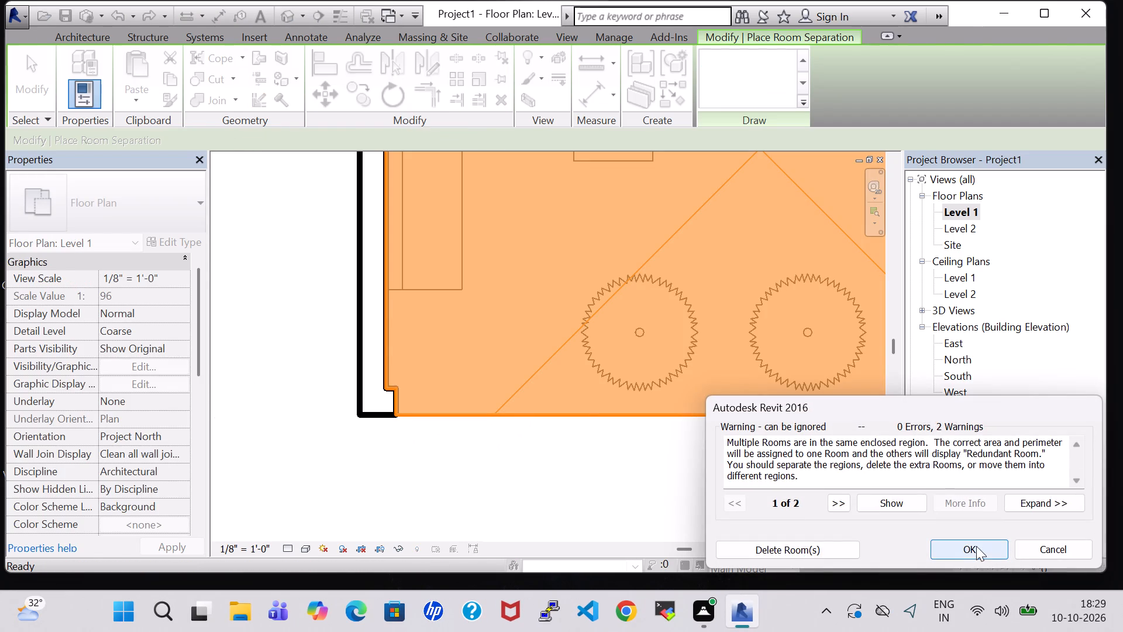
left_click(976, 546)
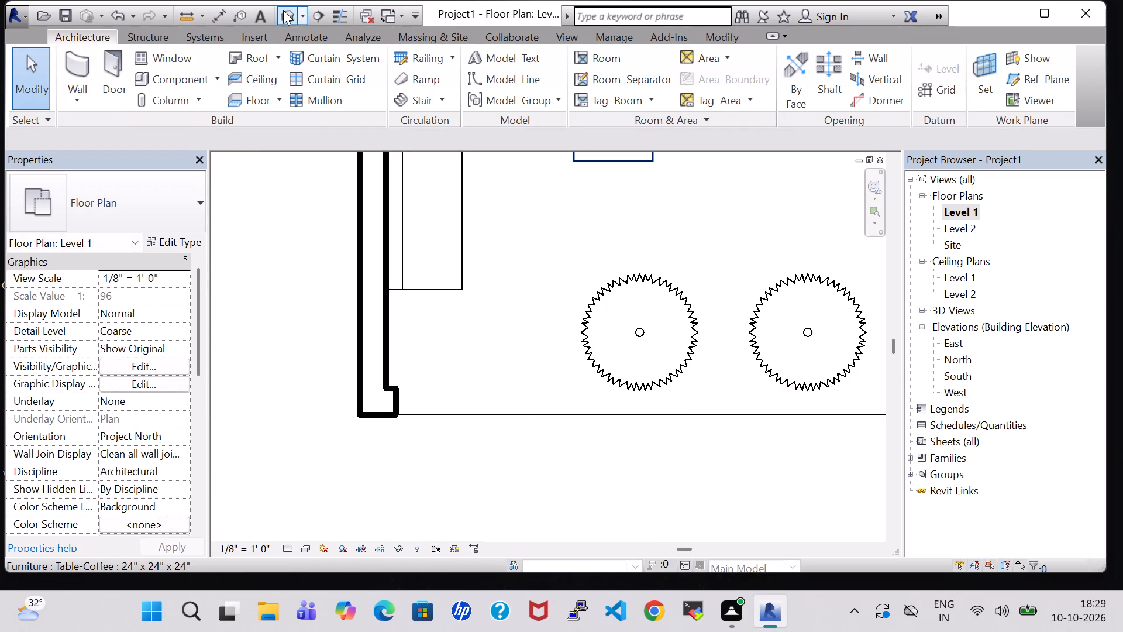
Start a Toposurface in the 3D view for the bare strip along the lawn's front edge beside the porch.
left_click(283, 10)
scroll(540, 396, "down", 1)
middle_click_drag(757, 499, 874, 384)
middle_click(663, 483, "shift")
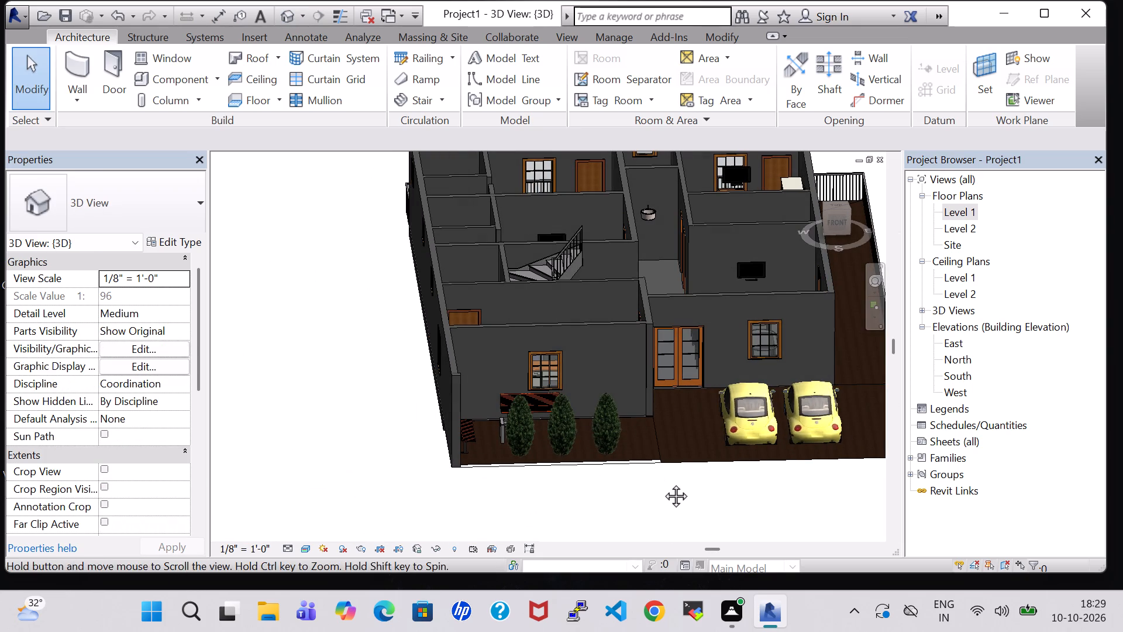
scroll(608, 470, "up", 3)
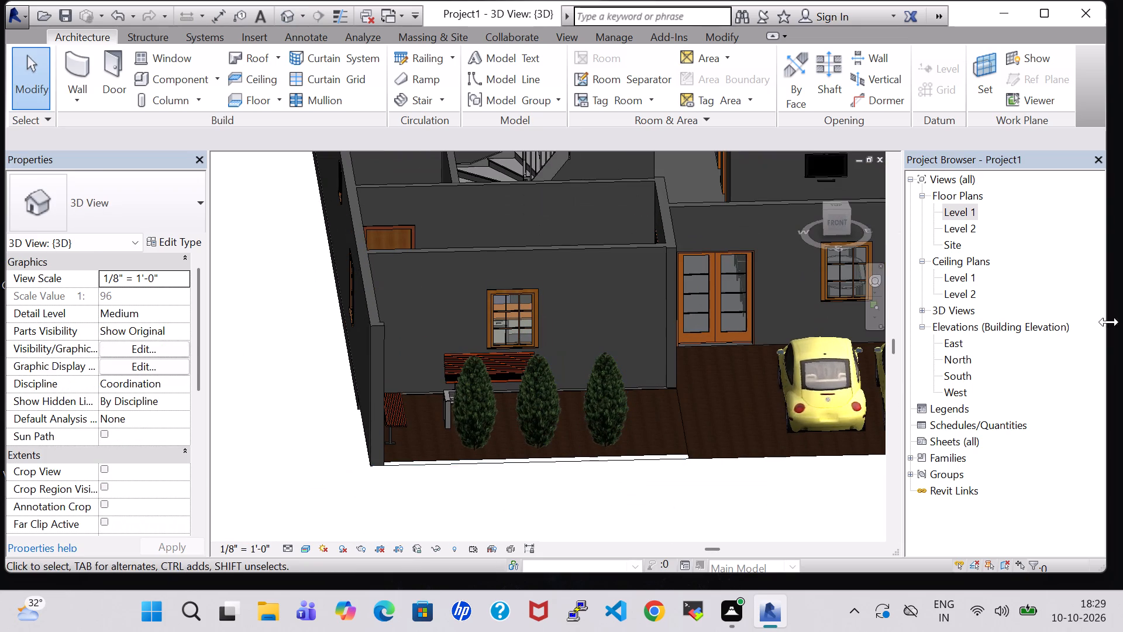
left_click(409, 38)
left_click(428, 73)
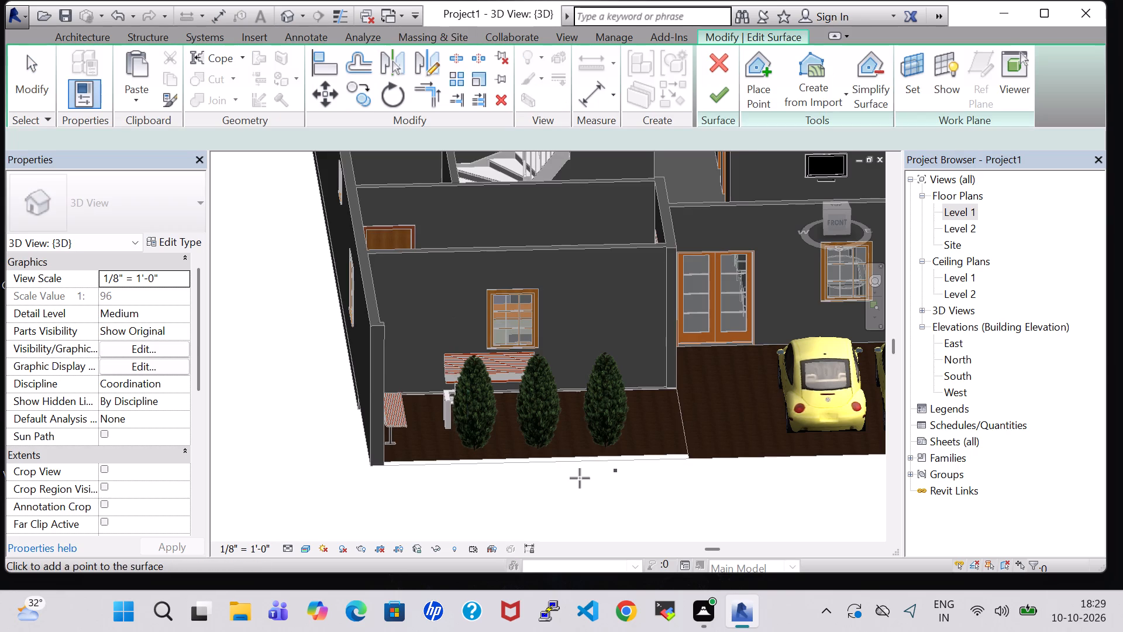
scroll(398, 463, "up", 14)
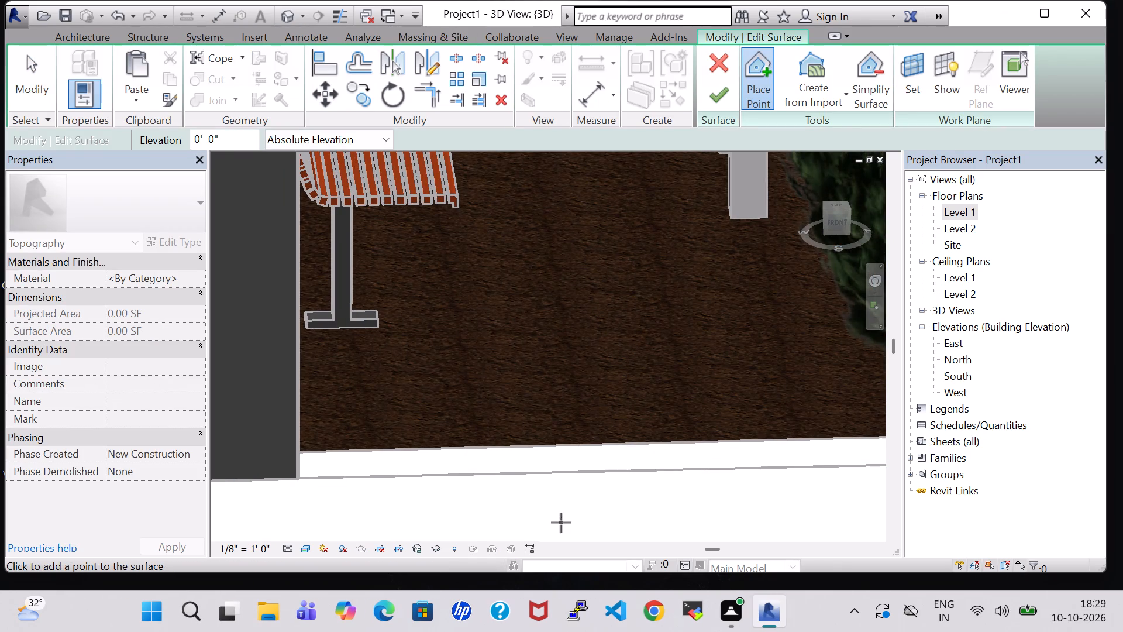
middle_click_drag(561, 523, 509, 523, "shift")
scroll(361, 371, "down", 8)
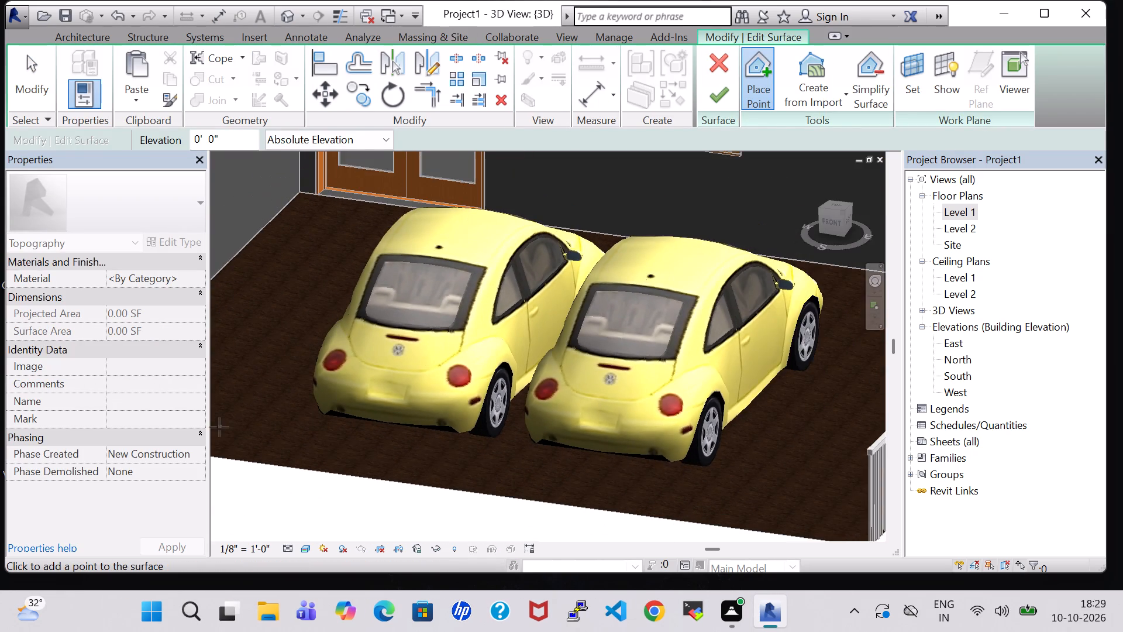
middle_click_drag(219, 427, 341, 386)
middle_click_drag(260, 489, 448, 457)
scroll(436, 428, "up", 5)
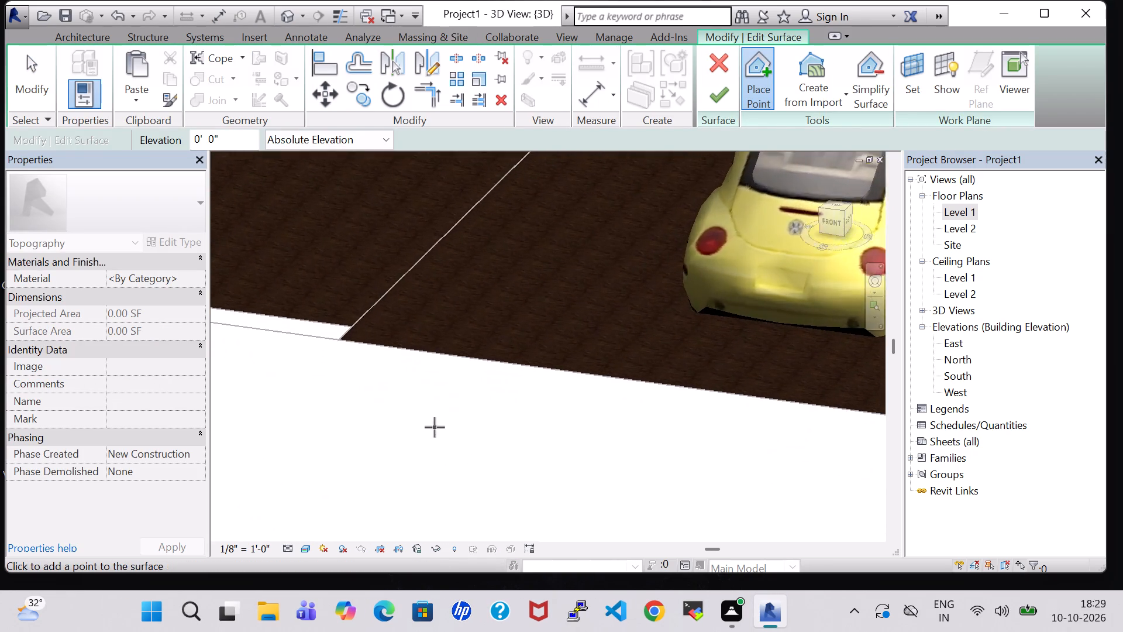
middle_click_drag(313, 304, 504, 382)
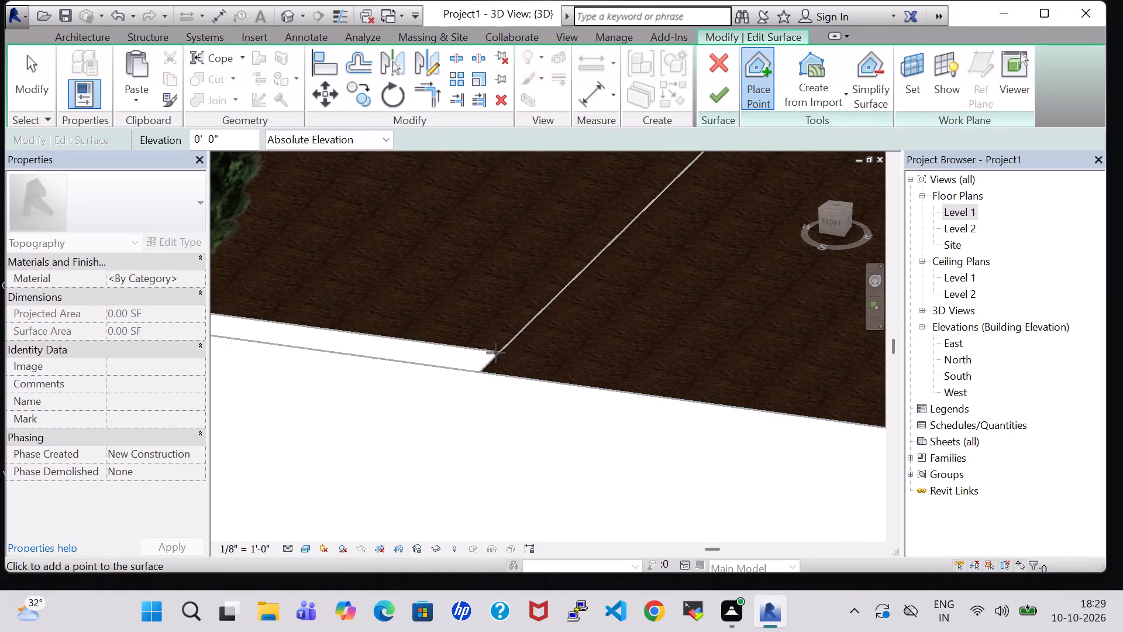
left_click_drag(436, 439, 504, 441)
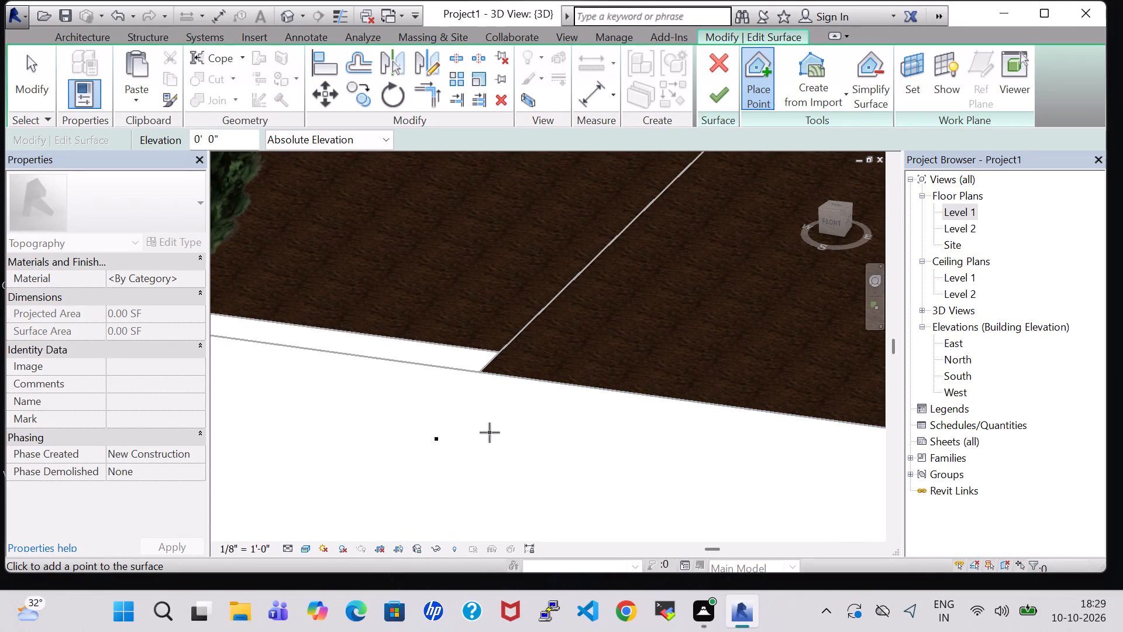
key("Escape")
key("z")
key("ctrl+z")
Place two toposurface points at elevation 0' 0" on the bare strip's inner and outer corners beside the porch.
scroll(494, 356, "up", 5)
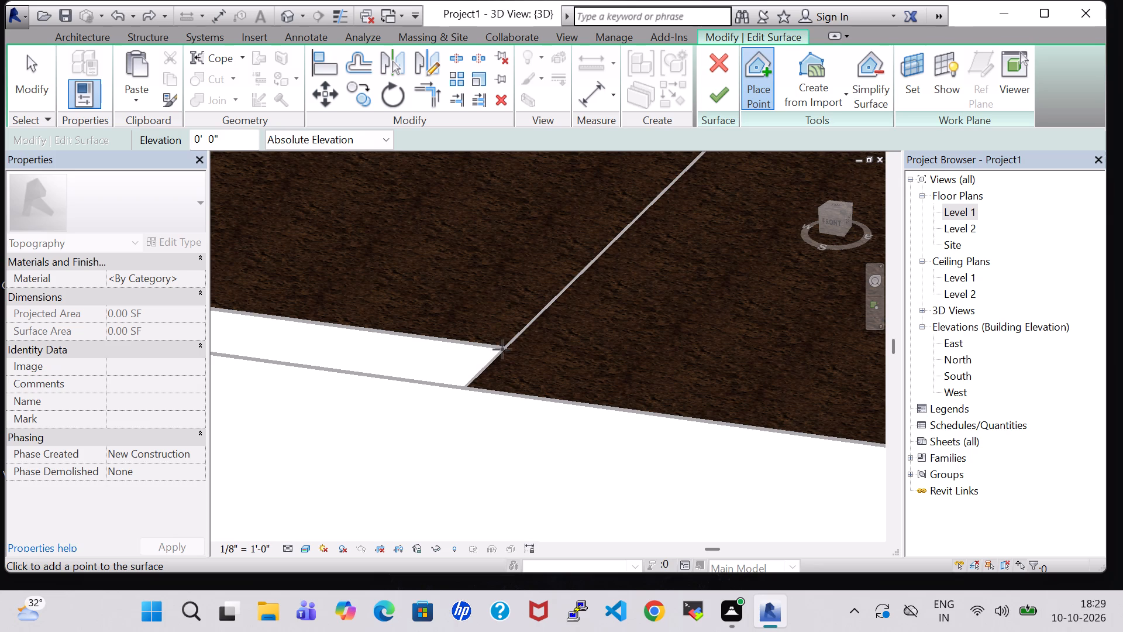
left_click(502, 349)
left_click(461, 387)
Place the remaining toposurface points at the strip's west end, on the wall's inner and outer corners, and finish the surface.
middle_click_drag(344, 407, 732, 459)
middle_click_drag(350, 425, 846, 418)
scroll(421, 364, "up", 1)
middle_click_drag(321, 339, 756, 524)
middle_click_drag(252, 415, 336, 418)
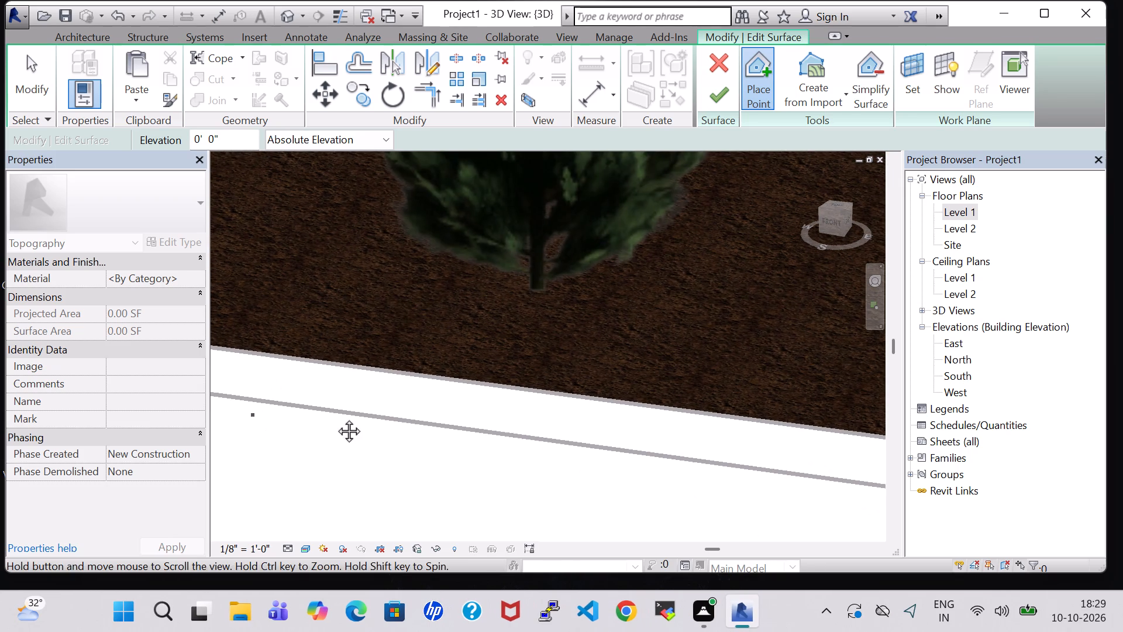
middle_click_drag(336, 418, 696, 419)
middle_click_drag(297, 442, 755, 488)
middle_click_drag(107, 335, 131, 330)
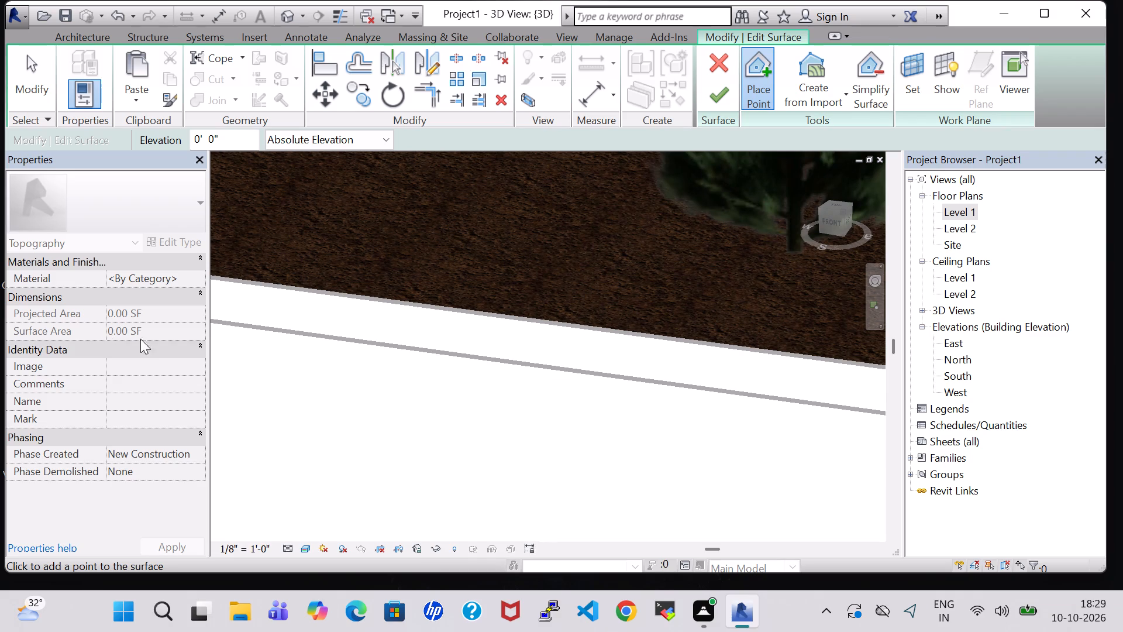
middle_click_drag(314, 379, 832, 432)
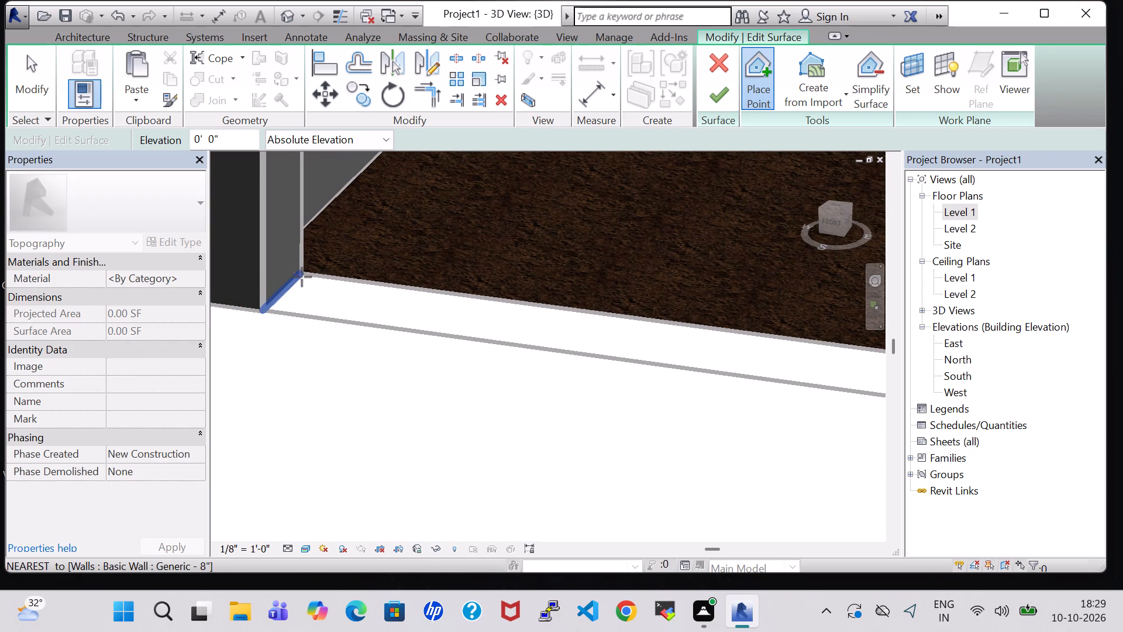
left_click(305, 274)
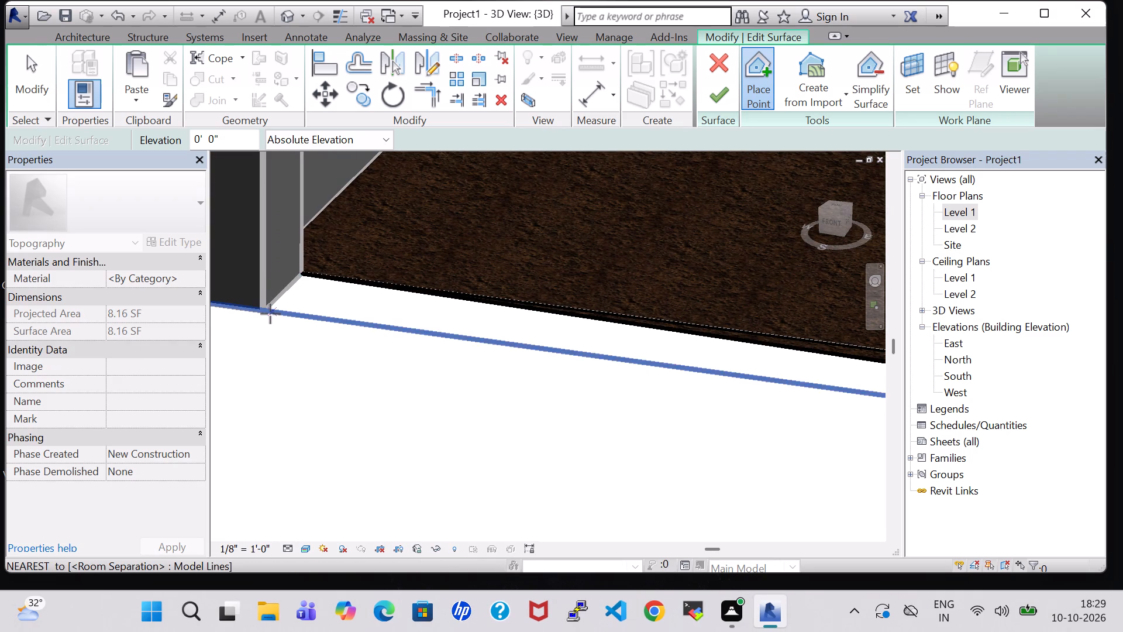
left_click(270, 314)
scroll(265, 311, "up", 3)
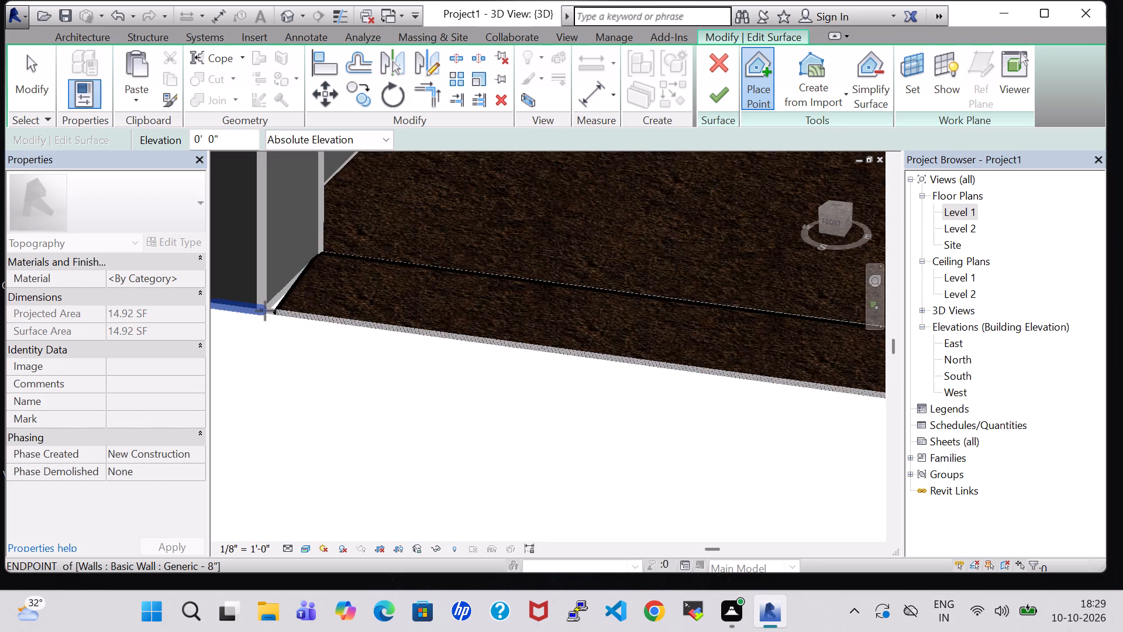
scroll(265, 311, "up", 1)
left_click(265, 311)
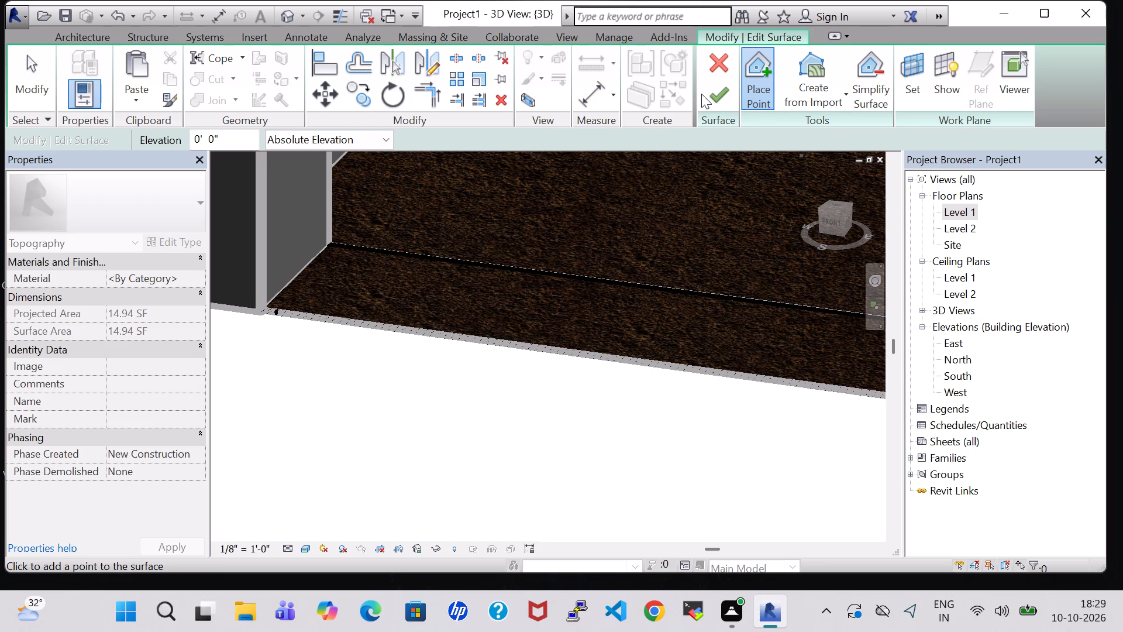
left_click(710, 94)
Examine the covered lawn front strip and the whole house in 3D from the right side and the front.
scroll(535, 434, "down", 8)
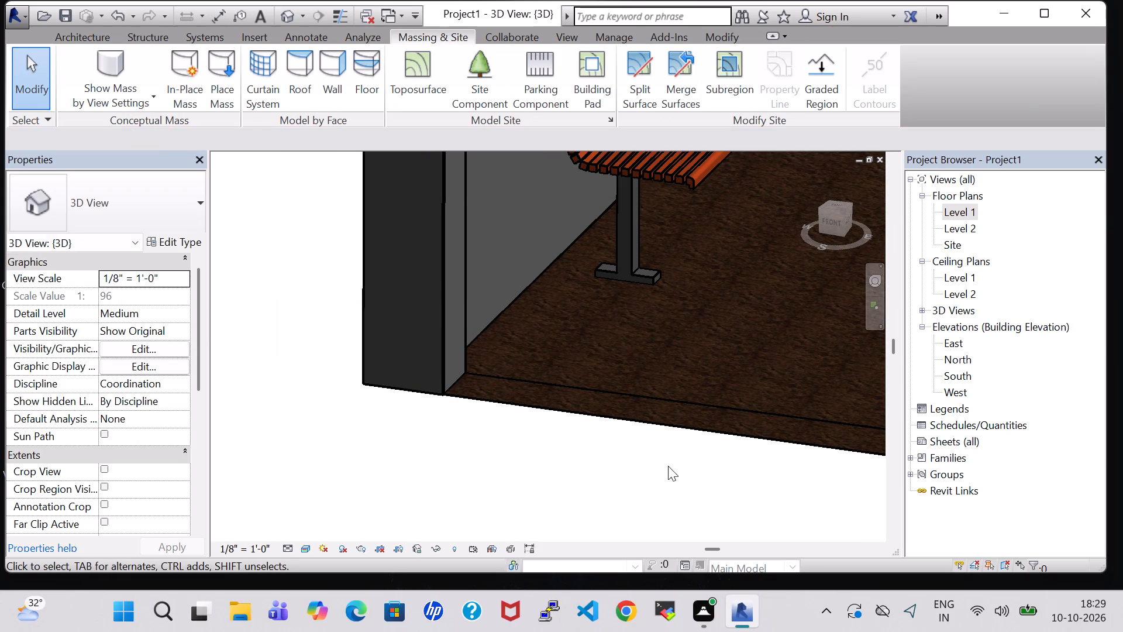
middle_click_drag(743, 478, 583, 470, "shift")
scroll(584, 470, "down", 3)
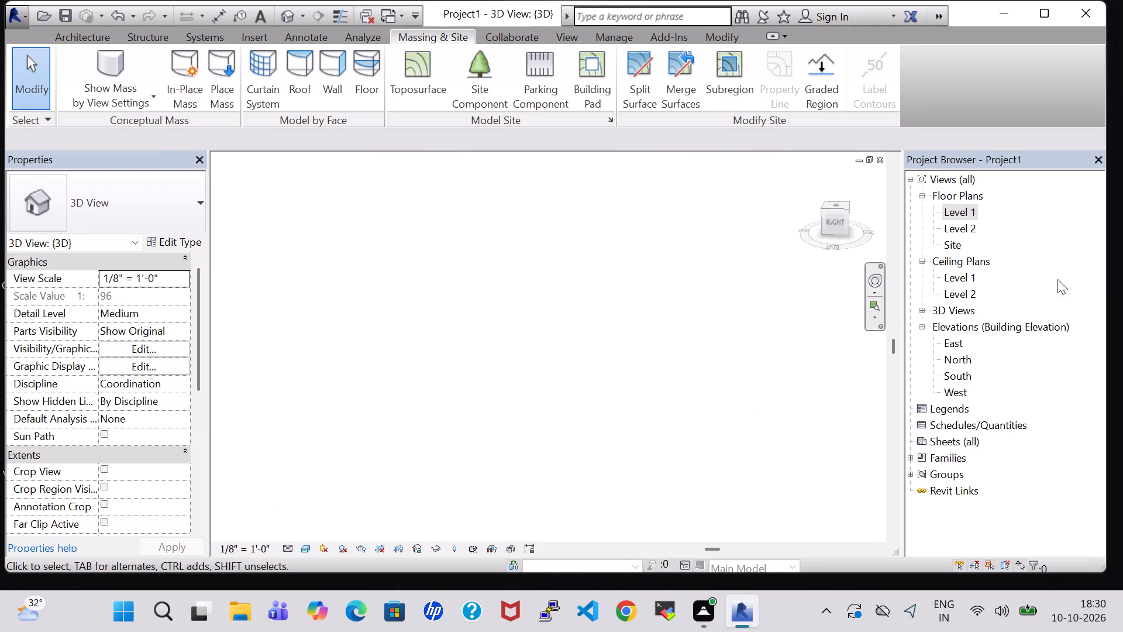
scroll(104, 279, "down", 15)
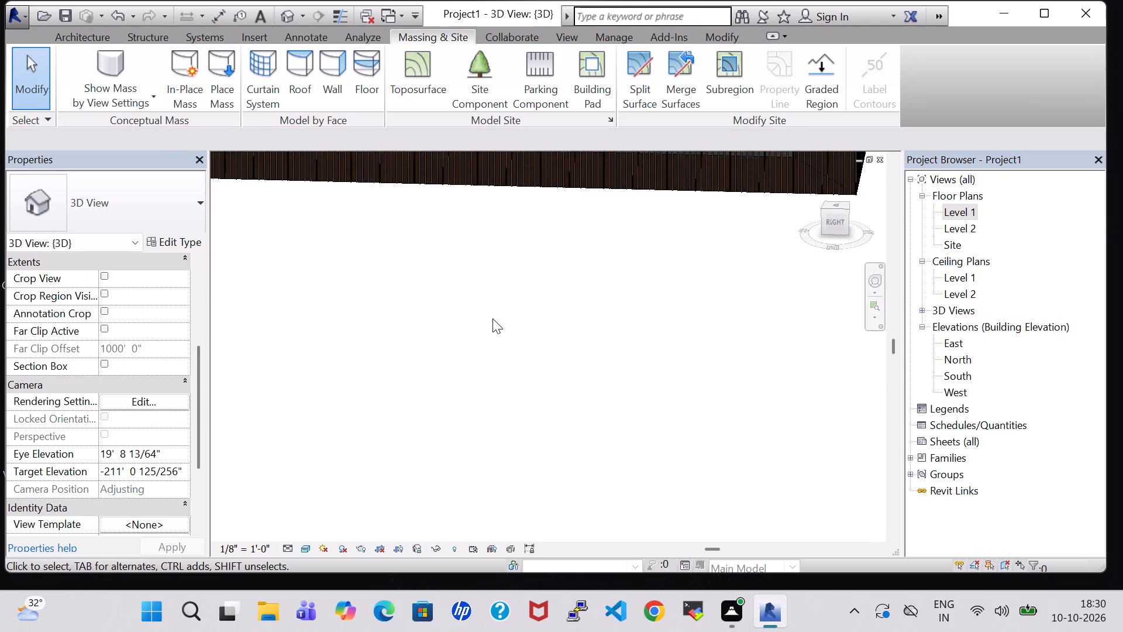
scroll(492, 318, "down", 6)
middle_click_drag(237, 351, 411, 400)
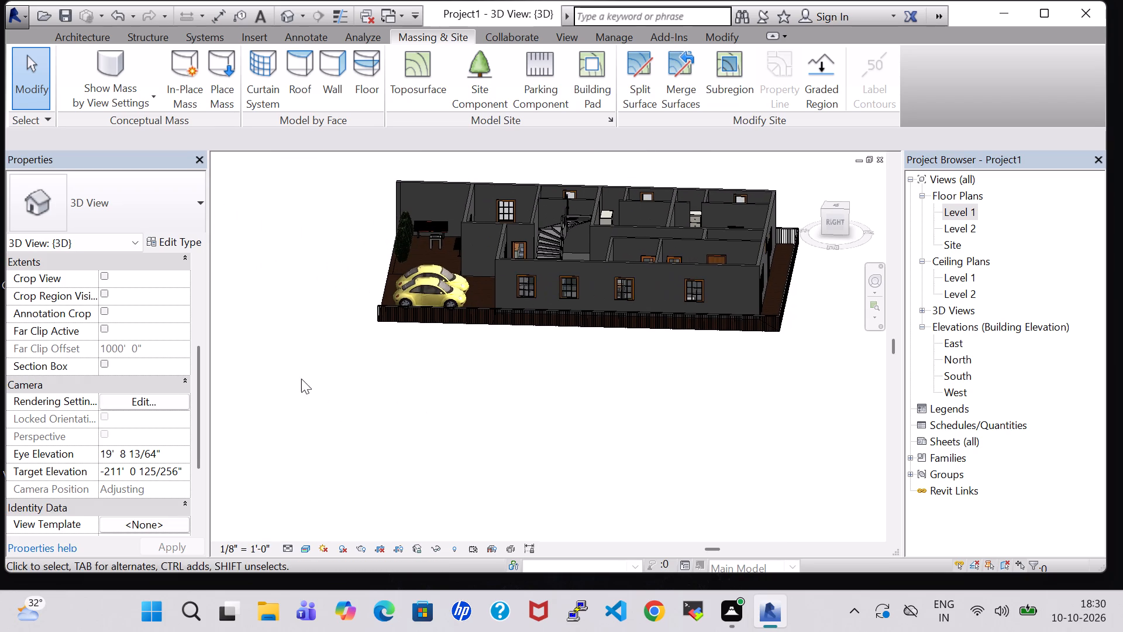
middle_click_drag(298, 376, 417, 391, "shift")
scroll(546, 204, "up", 1)
middle_click_drag(547, 204, 549, 205)
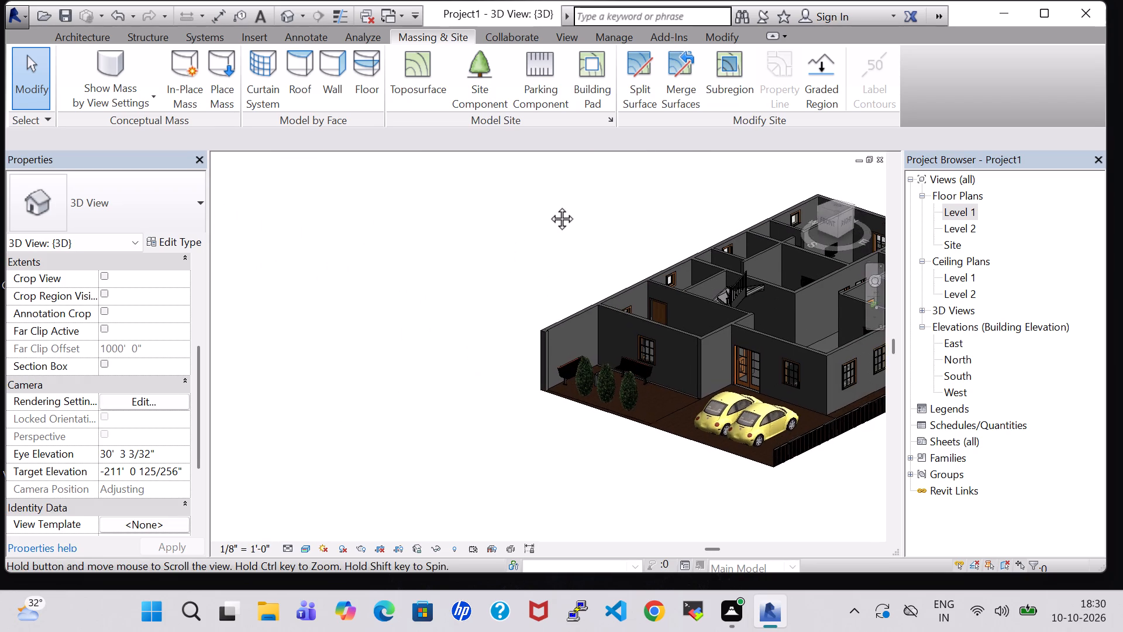
middle_click_drag(549, 205, 424, 225)
middle_click_drag(738, 489, 778, 461, "shift")
middle_click_drag(429, 173, 323, 212)
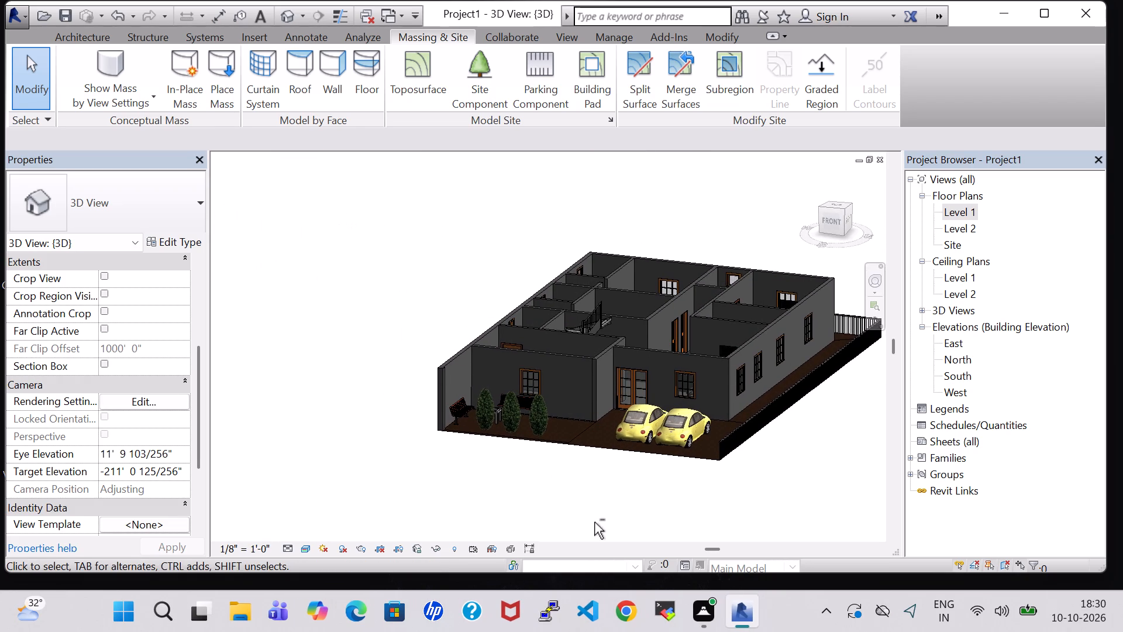
middle_click_drag(594, 522, 656, 504, "shift")
scroll(584, 370, "up", 1)
middle_click_drag(584, 370, 316, 384)
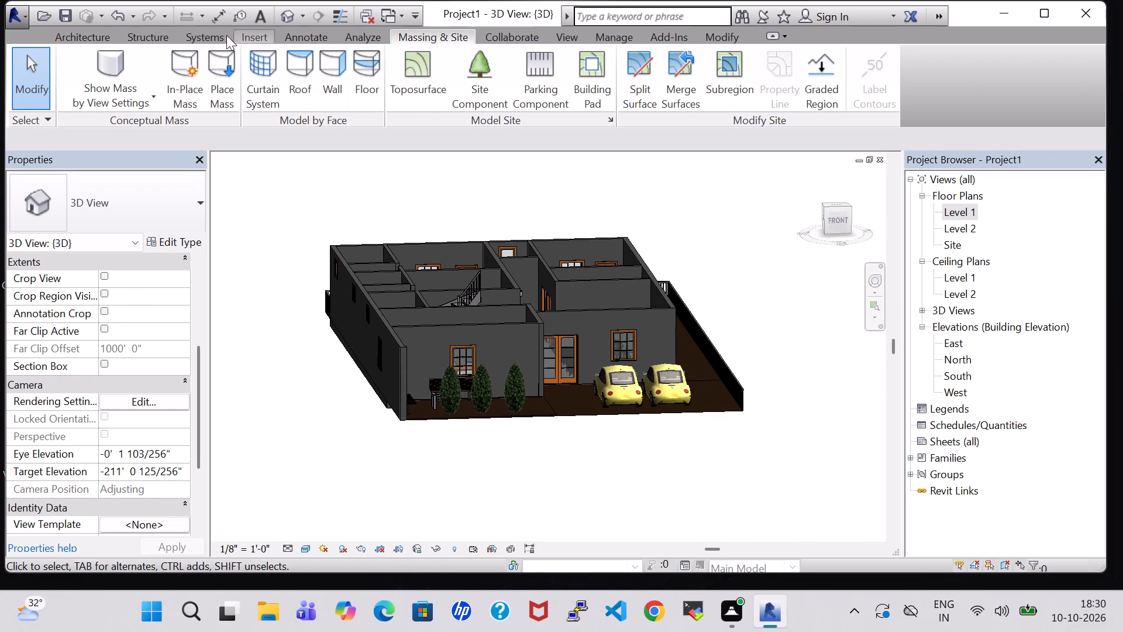
Create a Handrail - Rectangular railing on Level 1 along the lawn's open front edge, from the west wall's end to the porch line, about 20' 4" long.
left_click(93, 33)
left_click(411, 58)
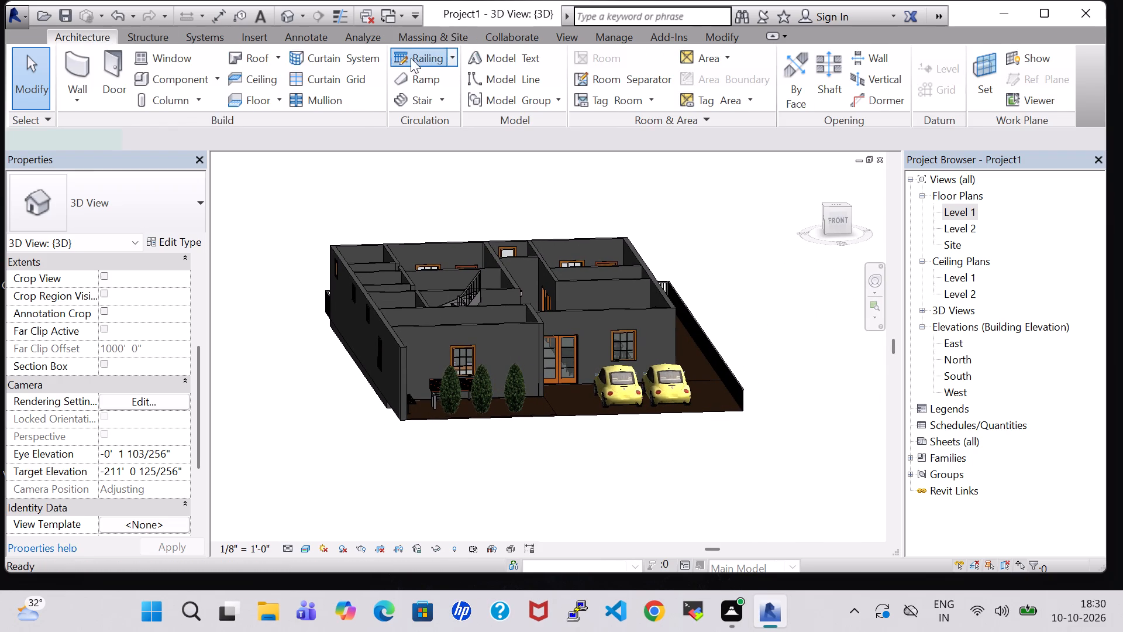
scroll(439, 489, "up", 9)
middle_click_drag(416, 315, 414, 441)
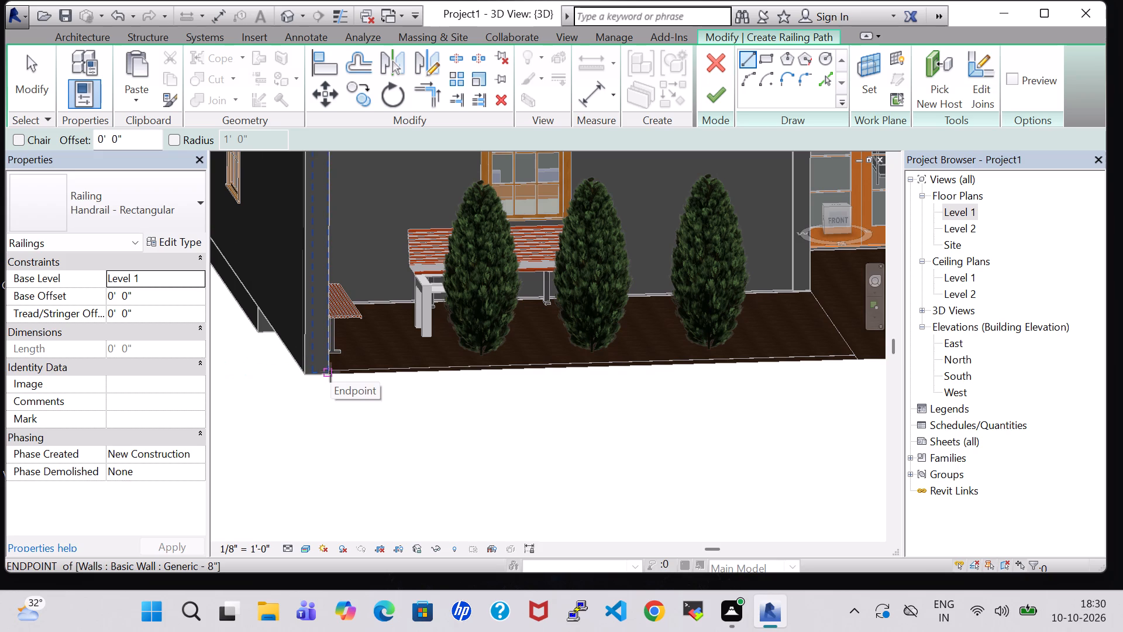
left_click(330, 372)
middle_click_drag(501, 377, 314, 379)
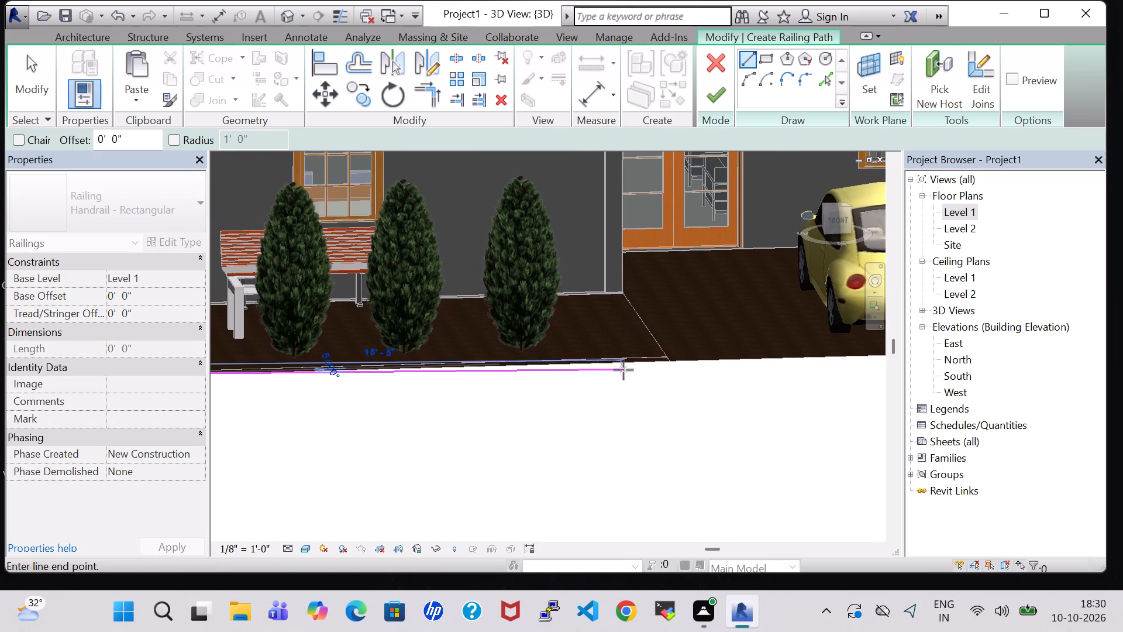
left_click(668, 359)
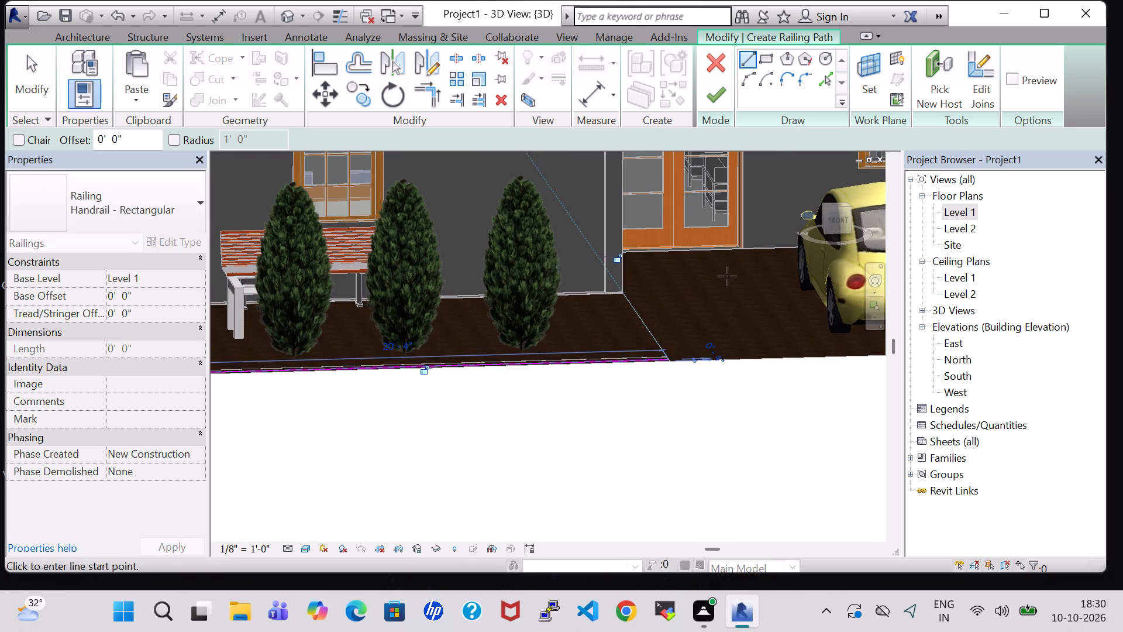
left_click(710, 84)
Examine the lawn's front railing together with the porch and the rest of the house in 3D.
scroll(667, 438, "down", 2)
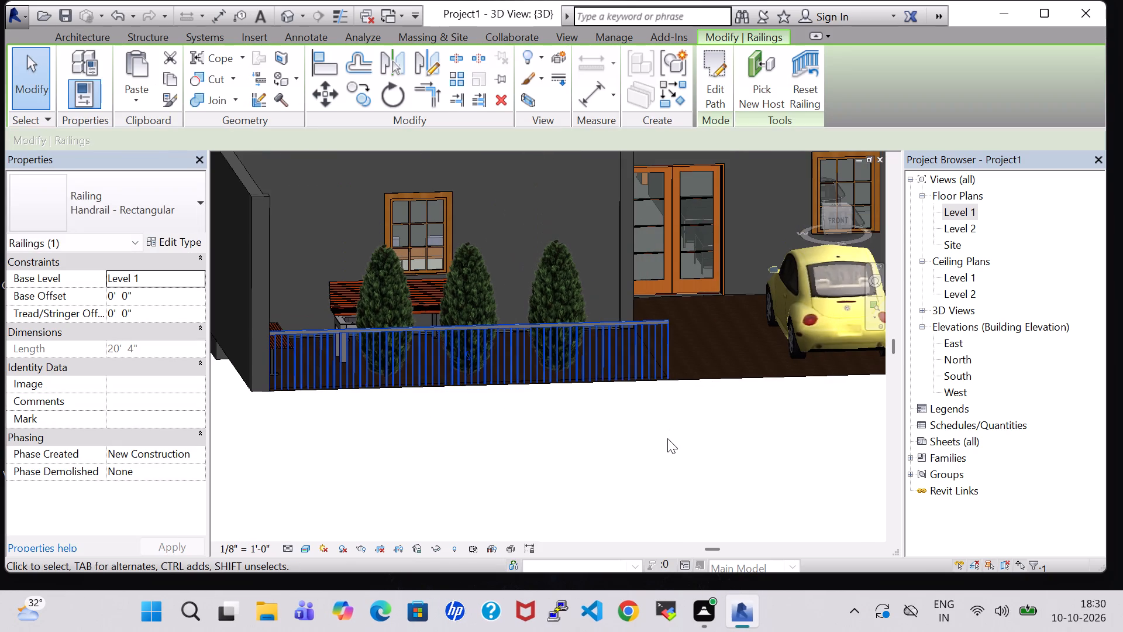
middle_click_drag(667, 438, 564, 452, "shift")
scroll(570, 458, "down", 4)
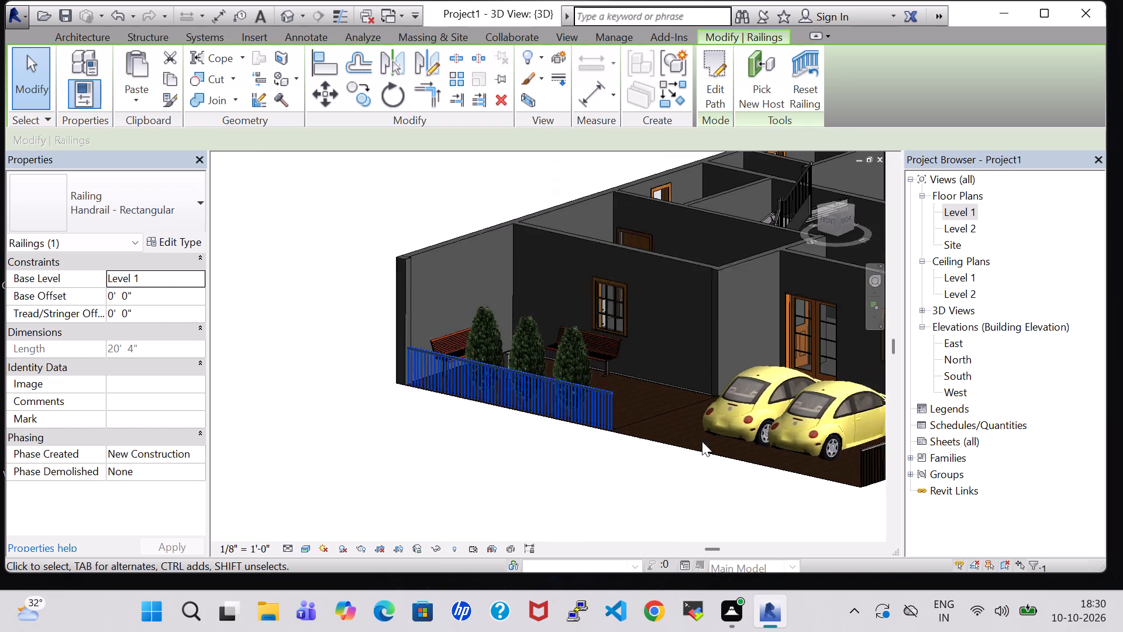
middle_click_drag(550, 462, 619, 473, "shift")
scroll(619, 473, "down", 2)
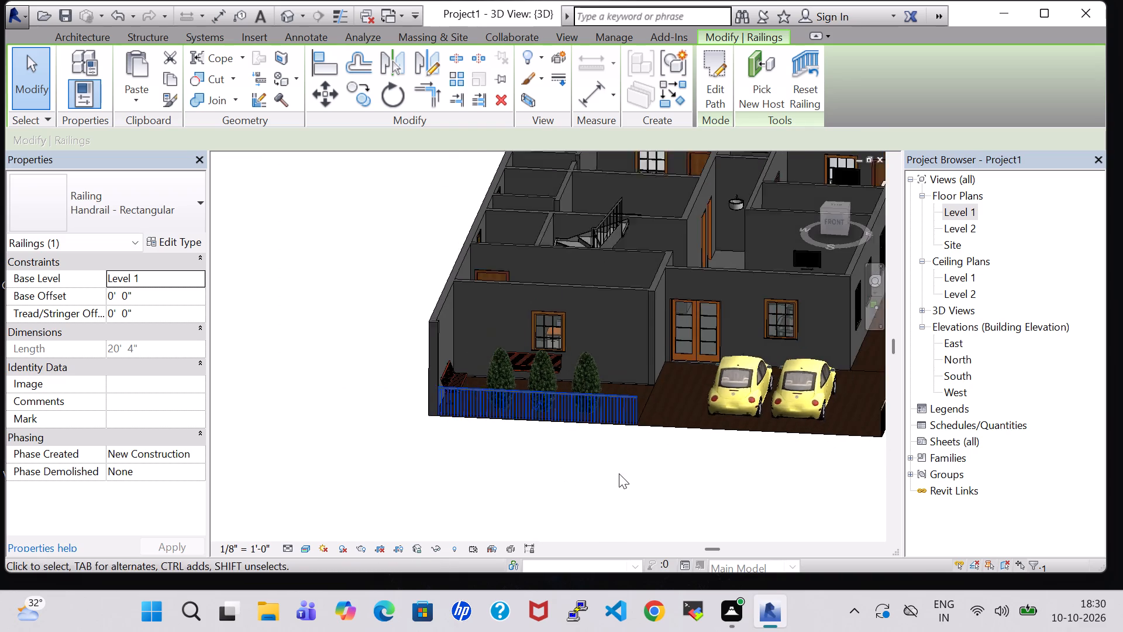
middle_click_drag(559, 490, 570, 490, "shift")
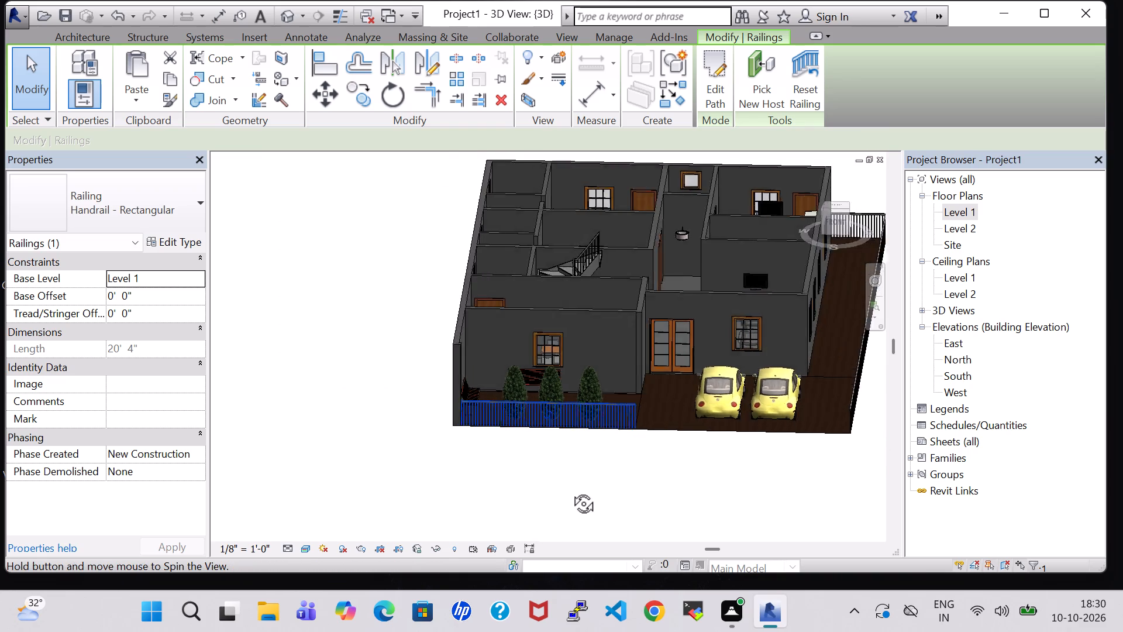
middle_click_drag(570, 490, 580, 465, "shift")
scroll(784, 475, "down", 2)
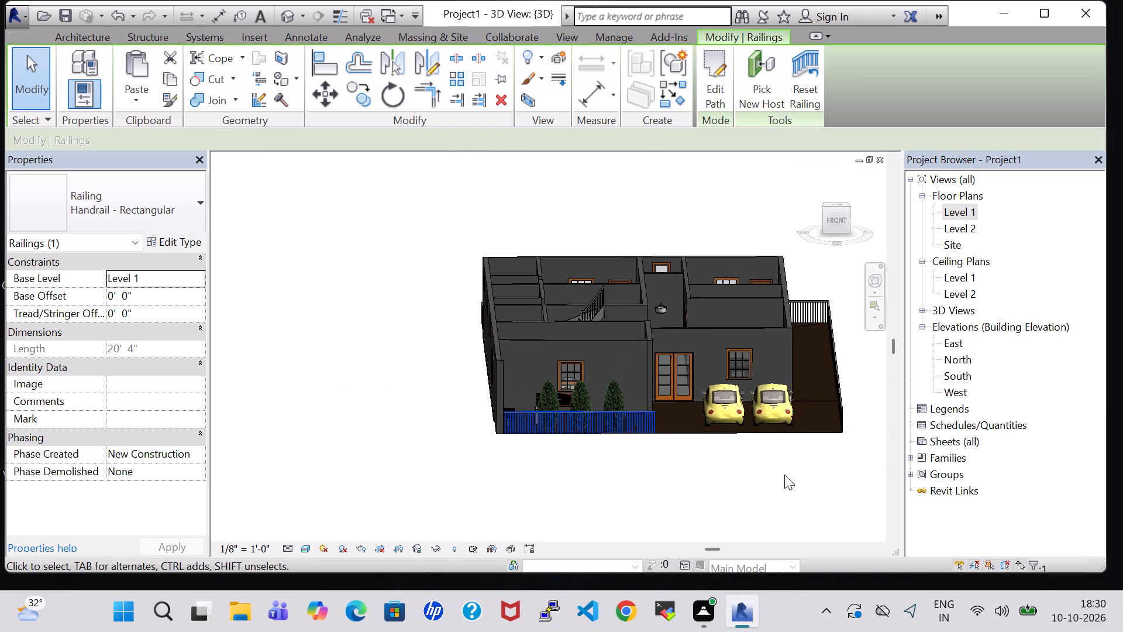
scroll(733, 375, "up", 3)
middle_click_drag(712, 501, 619, 489)
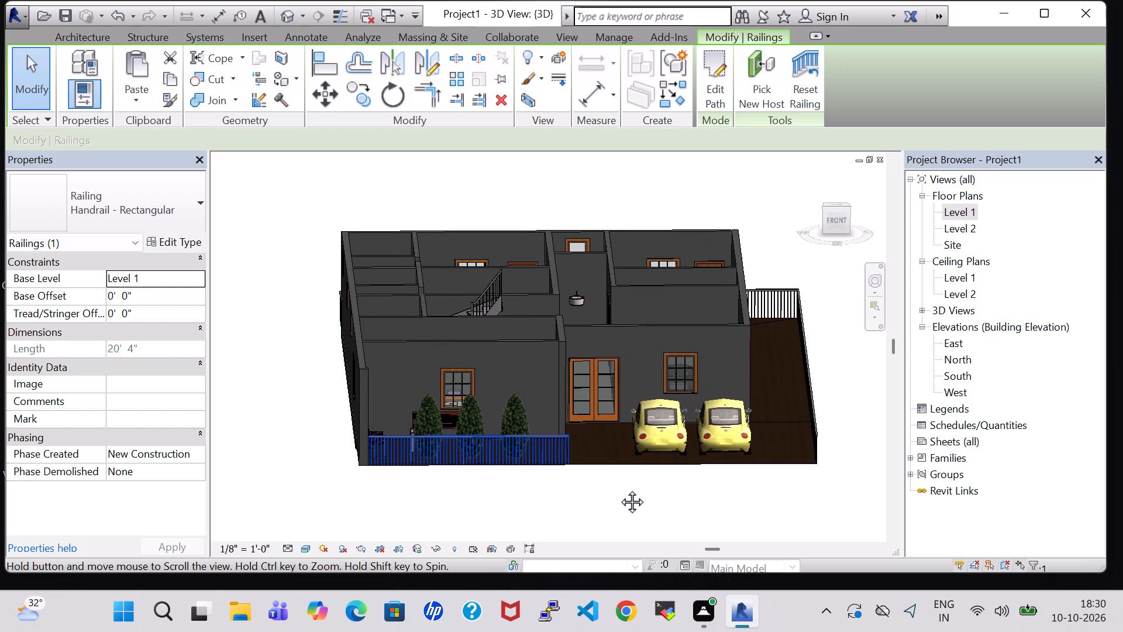
middle_click_drag(619, 489, 613, 489)
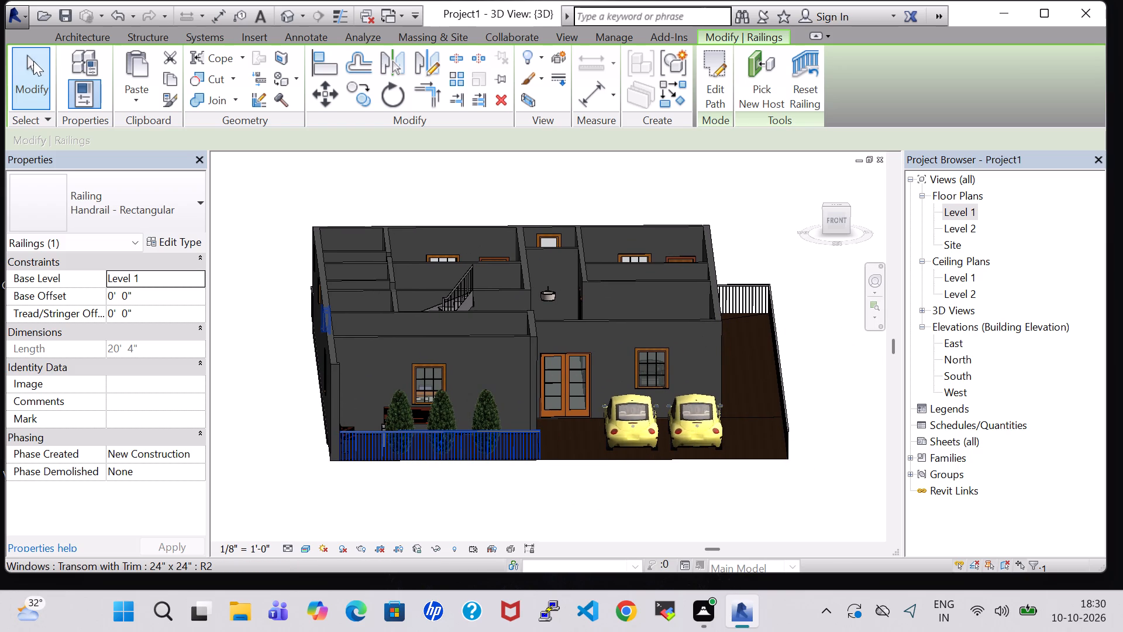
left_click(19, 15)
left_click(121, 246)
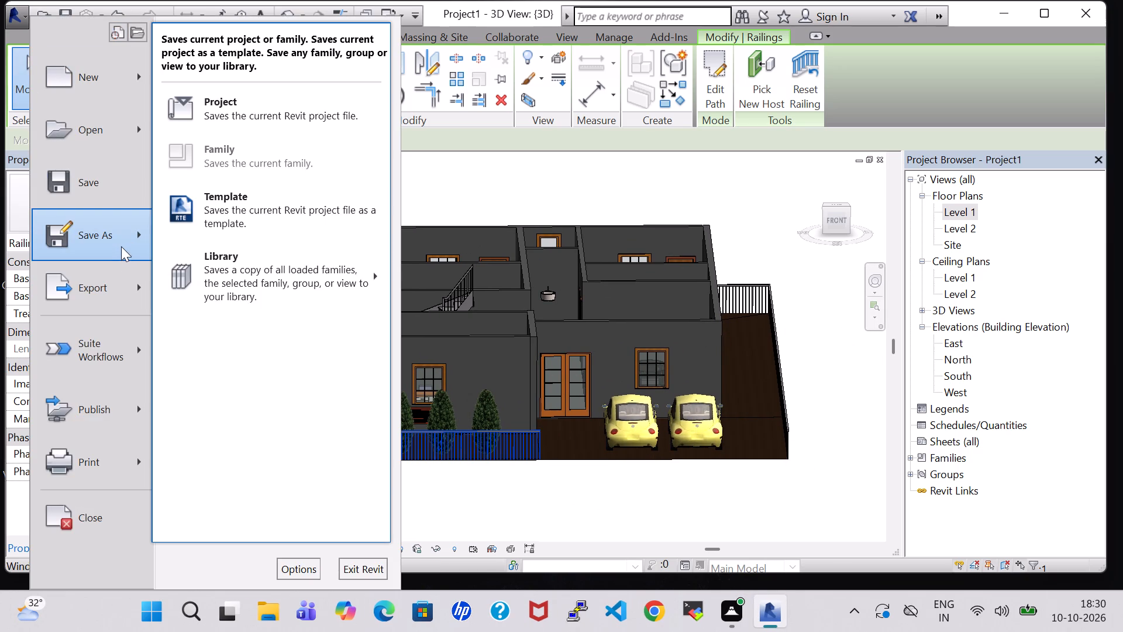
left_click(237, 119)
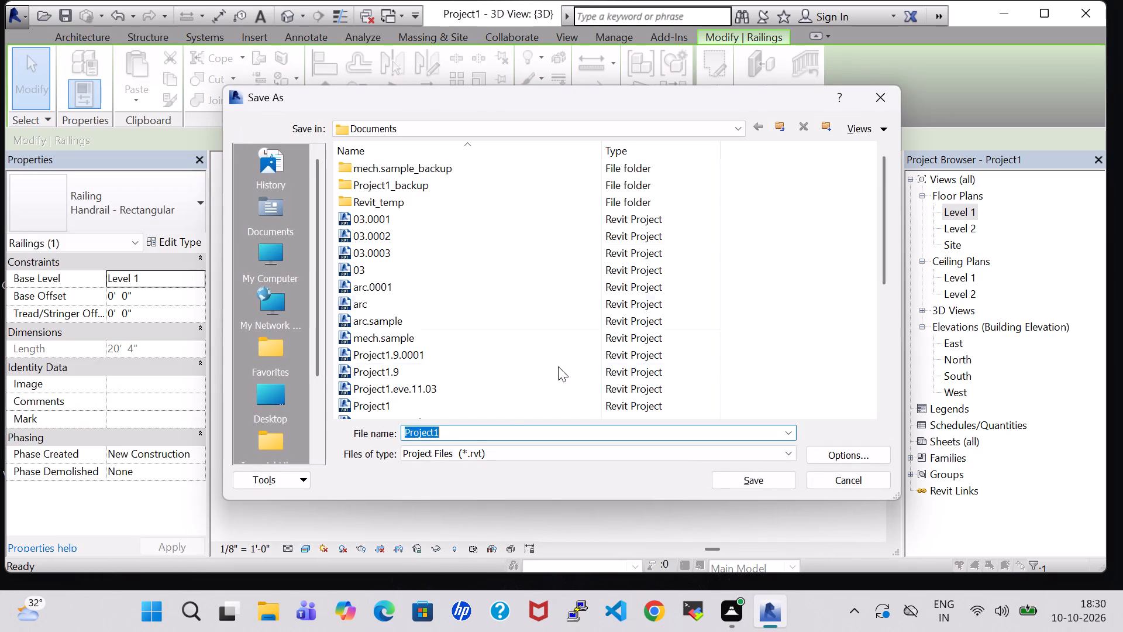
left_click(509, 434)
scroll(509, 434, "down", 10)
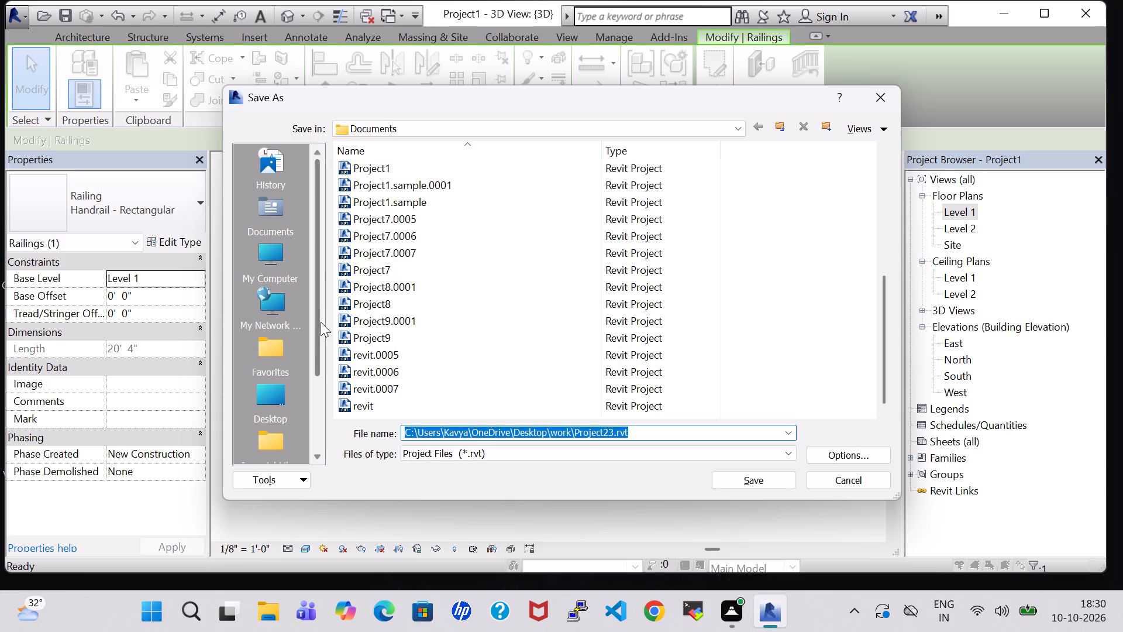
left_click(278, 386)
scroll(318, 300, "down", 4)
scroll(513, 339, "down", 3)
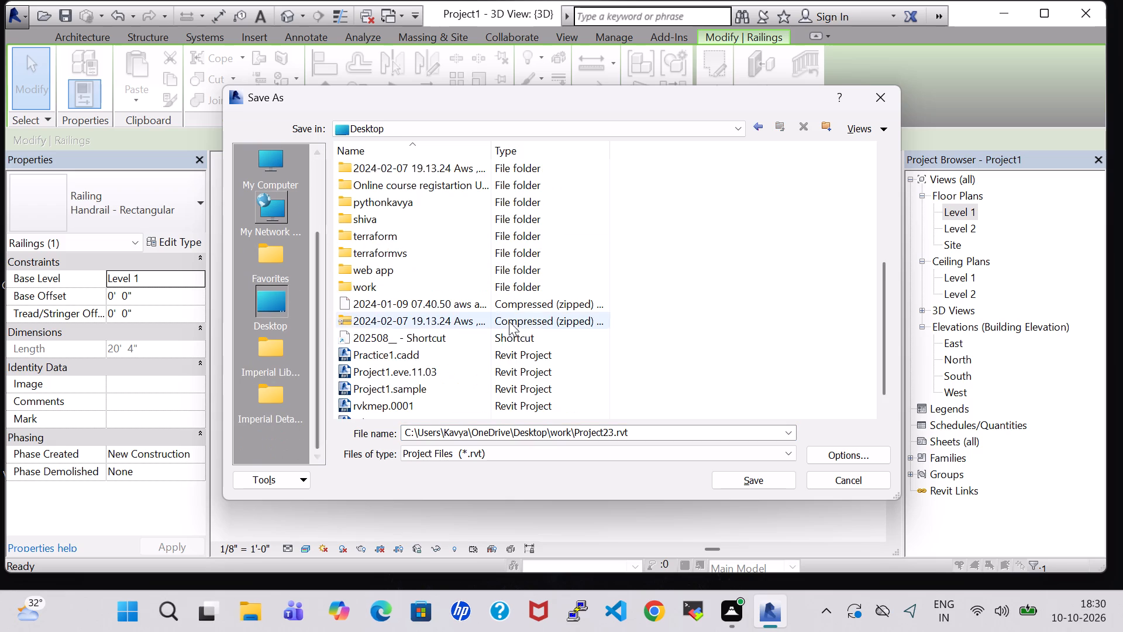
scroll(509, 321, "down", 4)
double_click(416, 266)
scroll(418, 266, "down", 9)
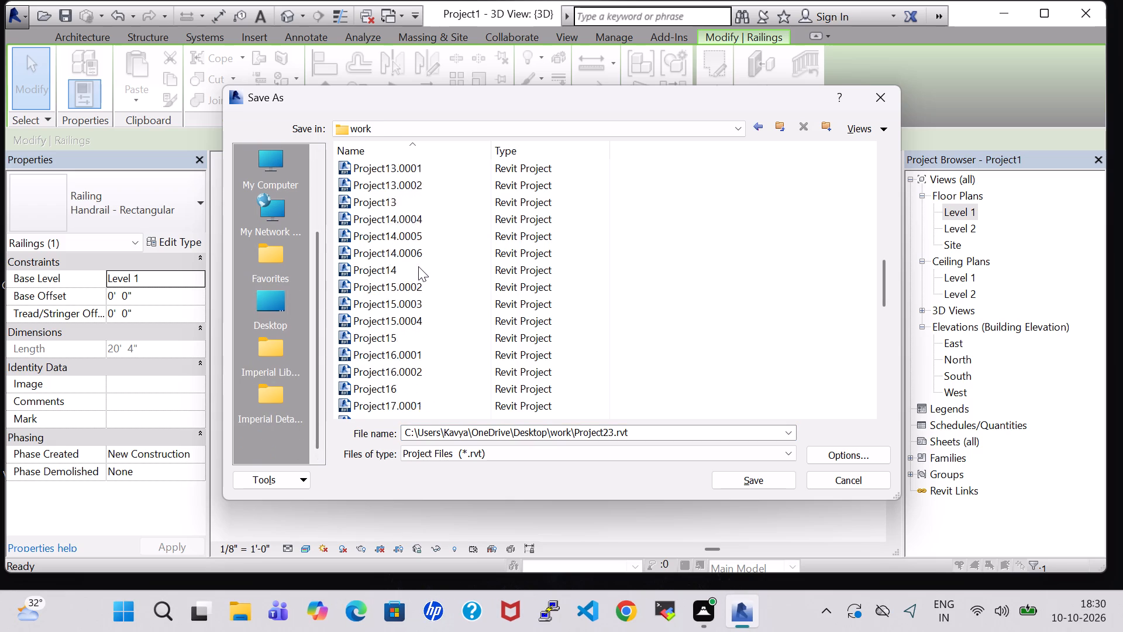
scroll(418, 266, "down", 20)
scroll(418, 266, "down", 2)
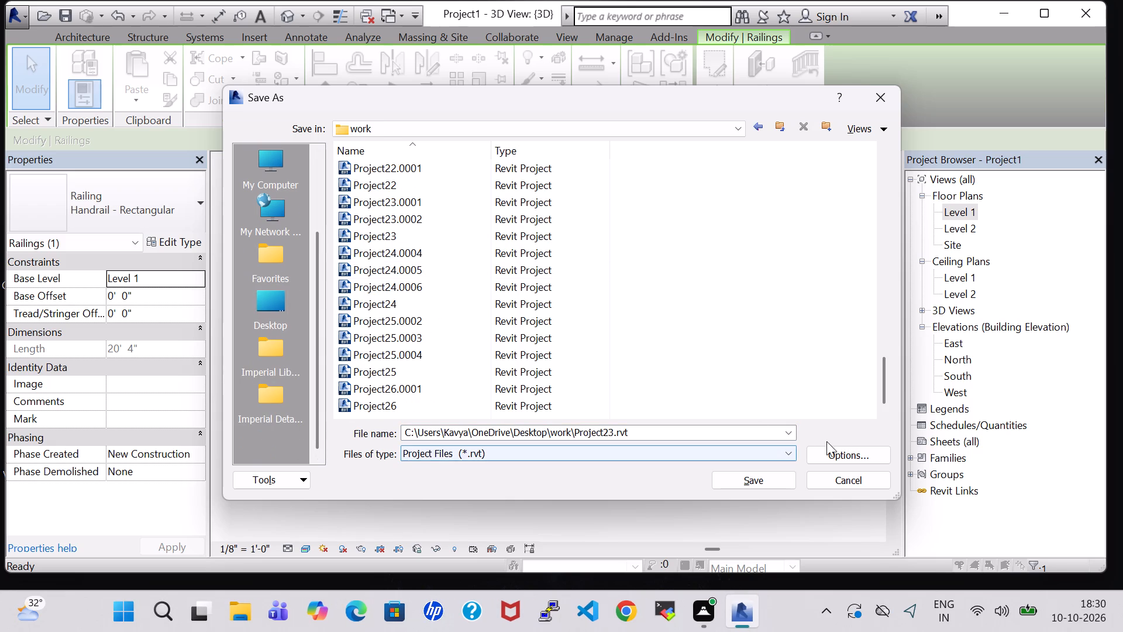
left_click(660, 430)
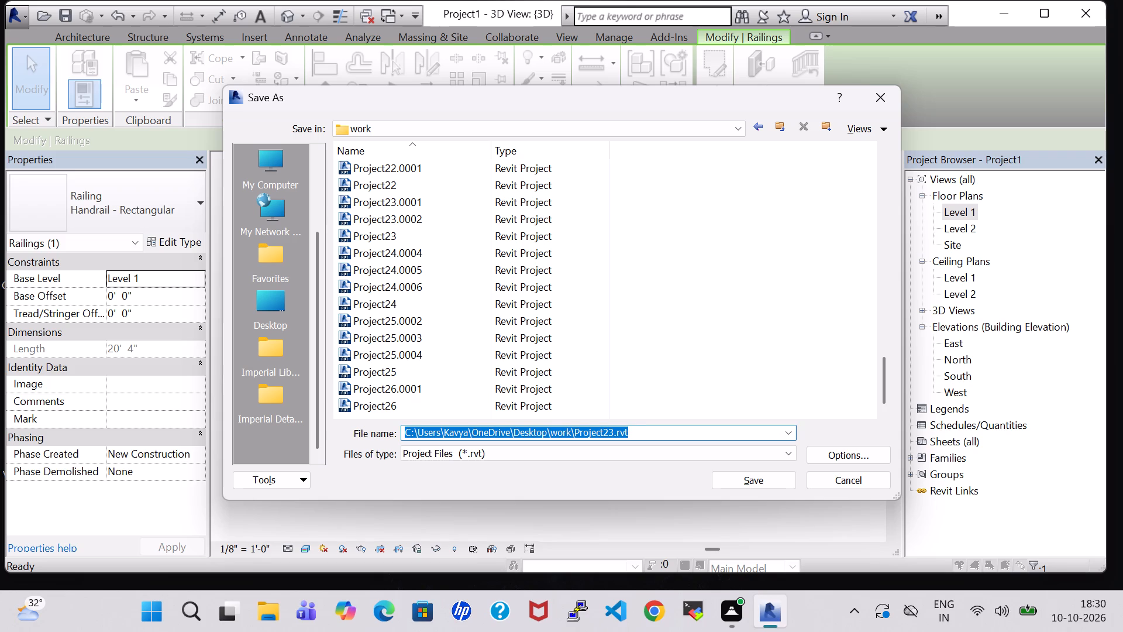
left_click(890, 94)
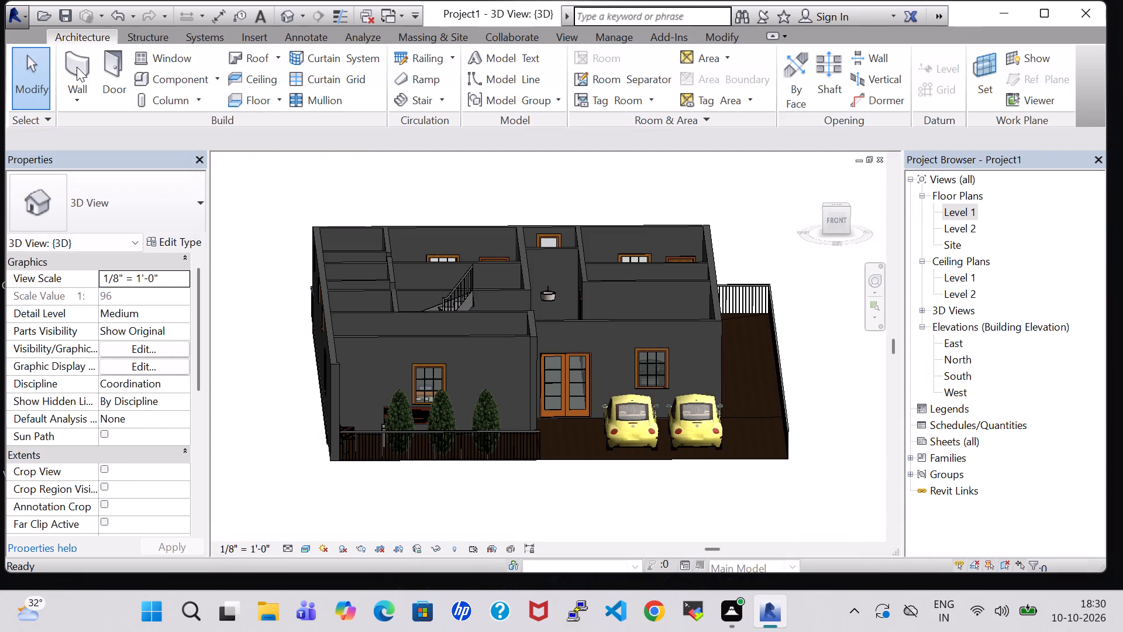
Save the project as a new Revit project file named Project27 in the work folder on the Desktop.
left_click(26, 20)
left_click(71, 241)
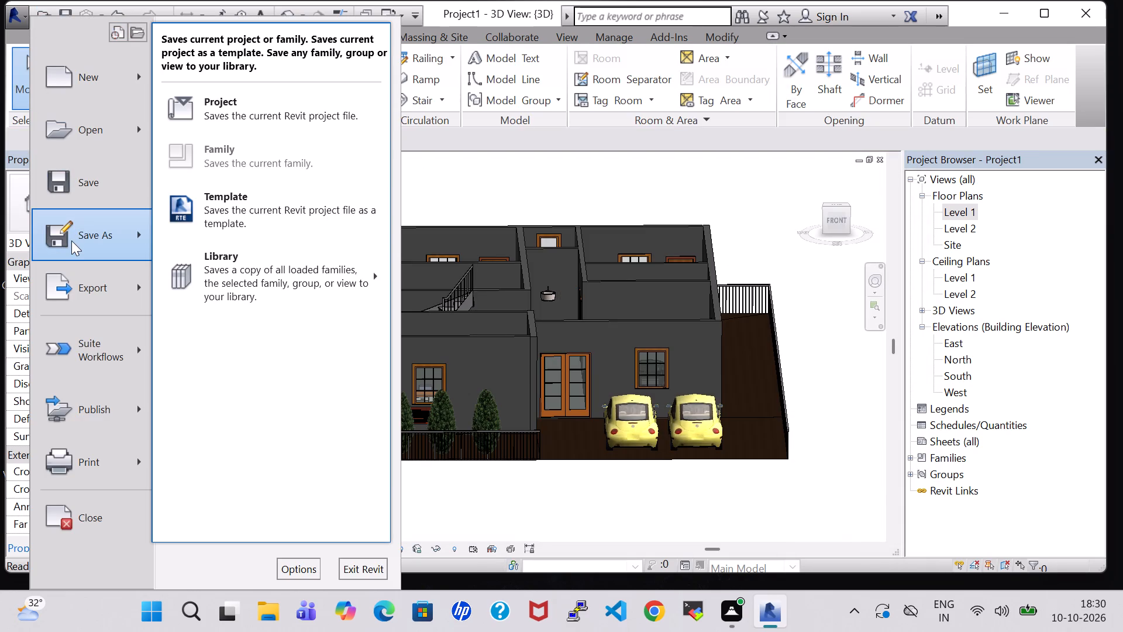
left_click(312, 118)
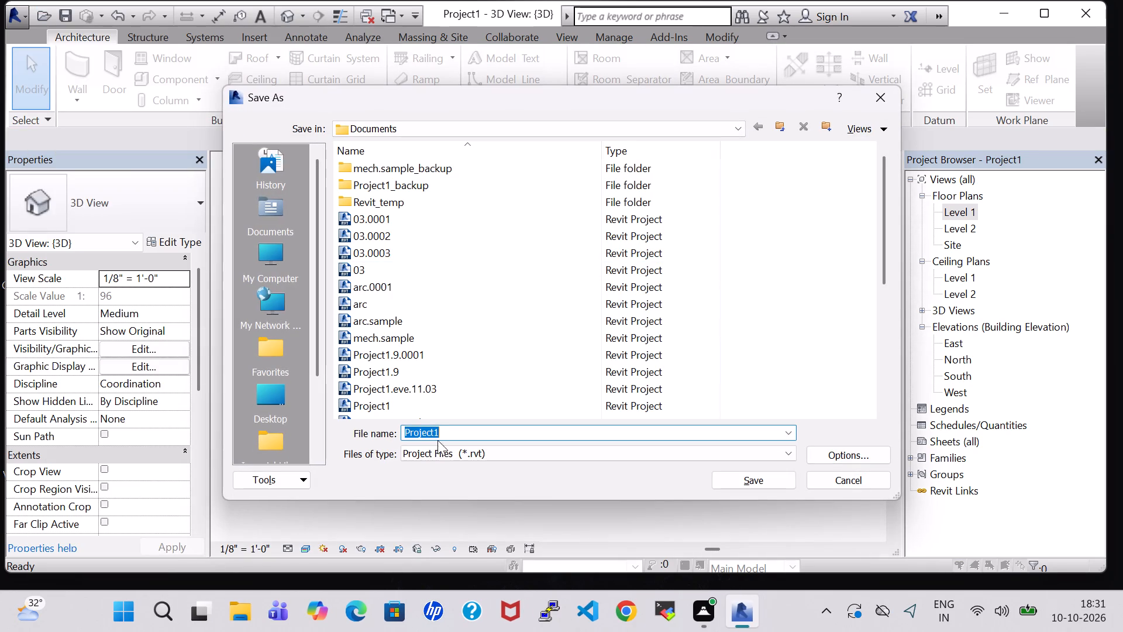
left_click(469, 428)
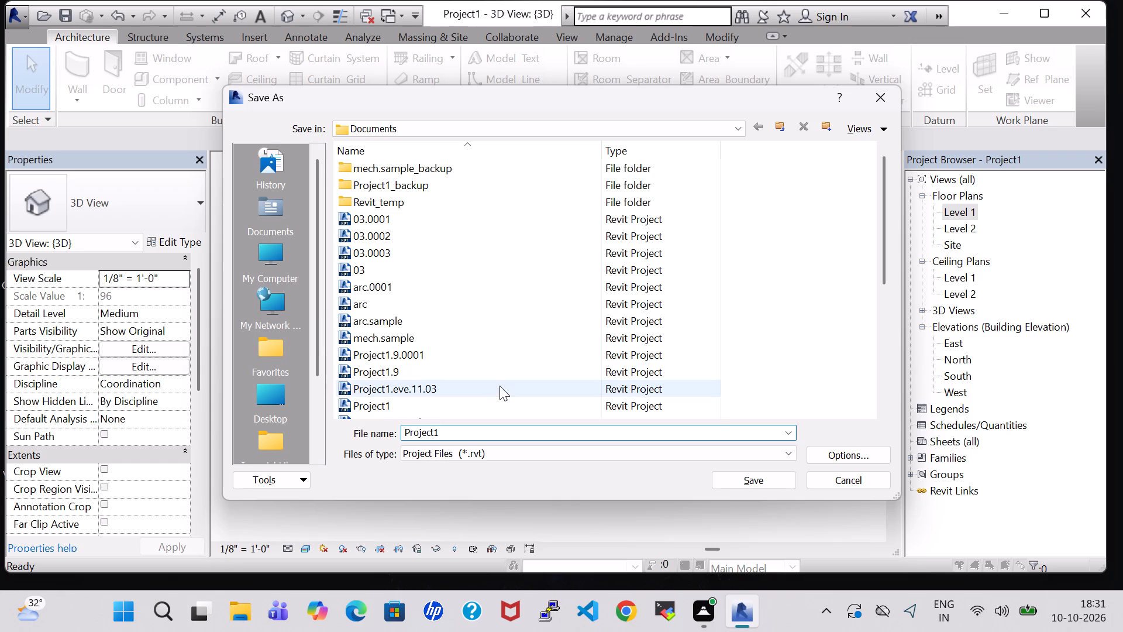
scroll(275, 256, "down", 1)
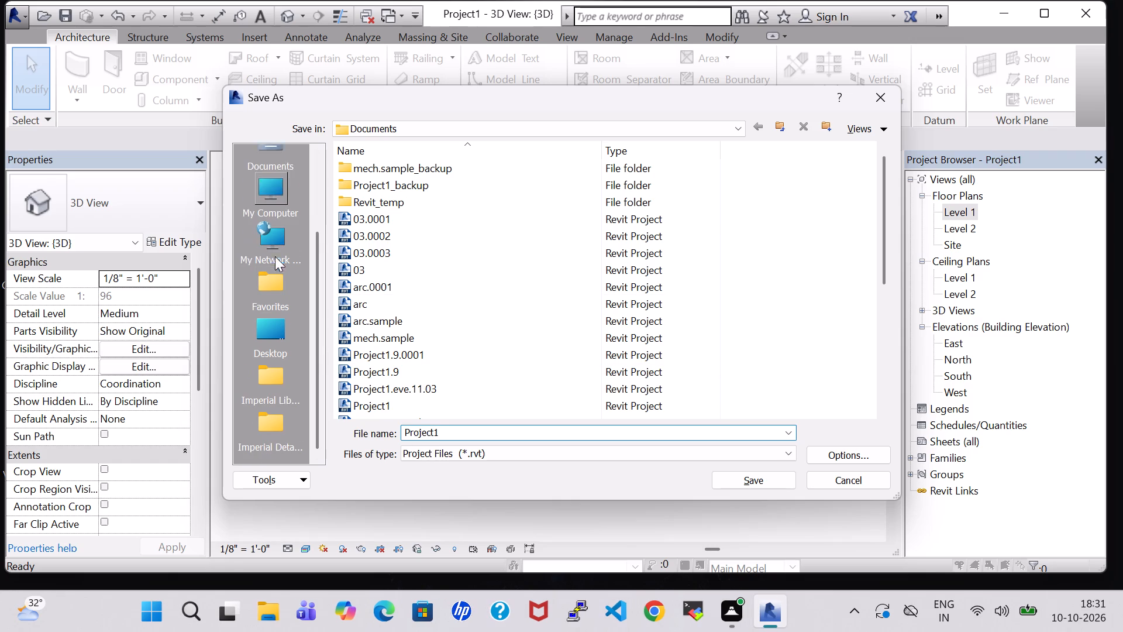
left_click(277, 290)
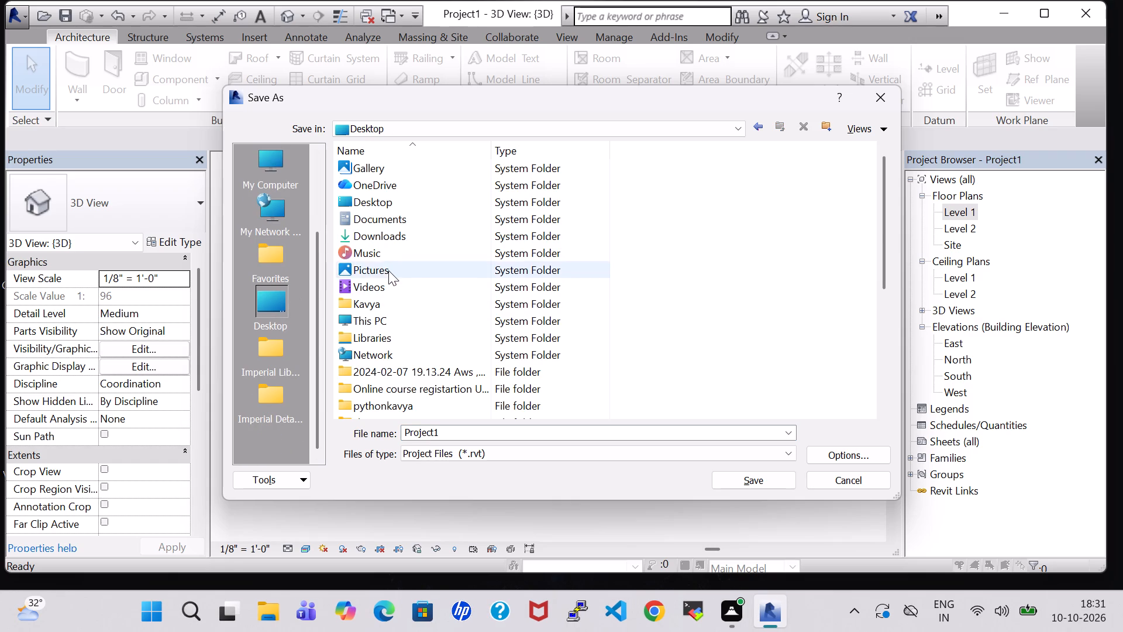
scroll(386, 291, "down", 3)
double_click(374, 338)
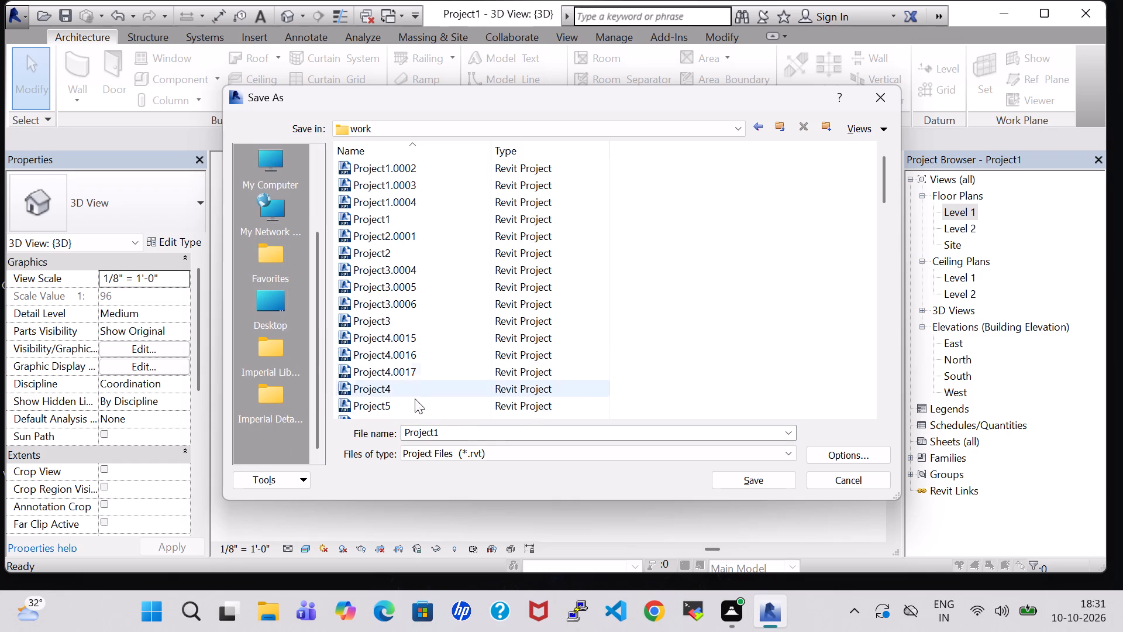
left_click(479, 434)
left_click(479, 434)
scroll(523, 328, "down", 1)
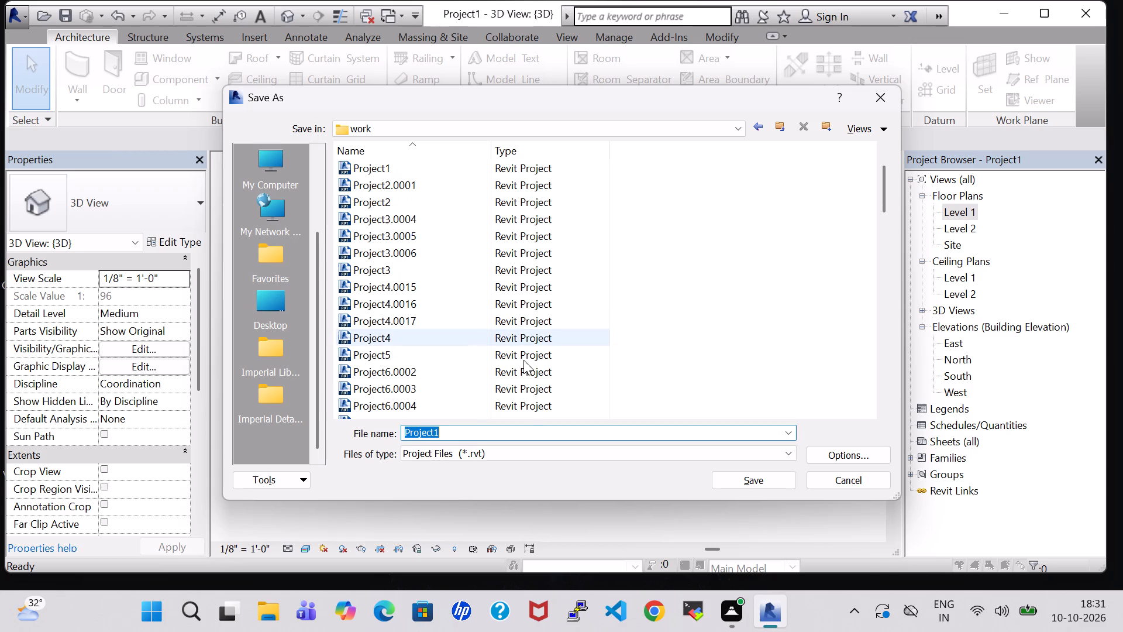
left_click(522, 437)
scroll(632, 326, "down", 20)
scroll(632, 326, "down", 6)
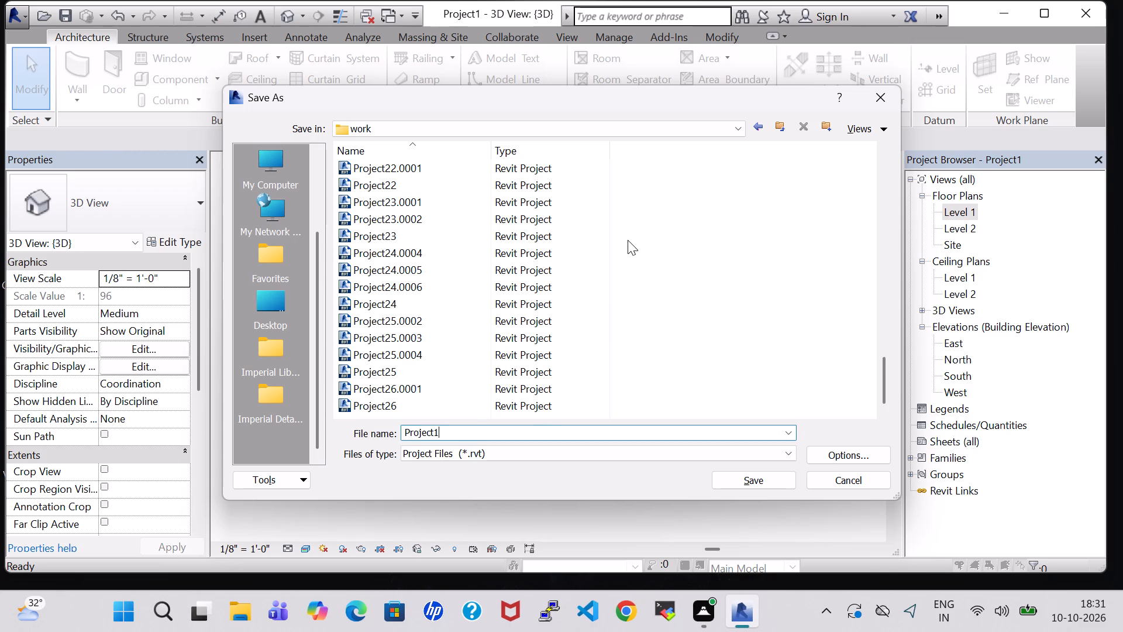
scroll(628, 240, "down", 5)
key("BackSpace")
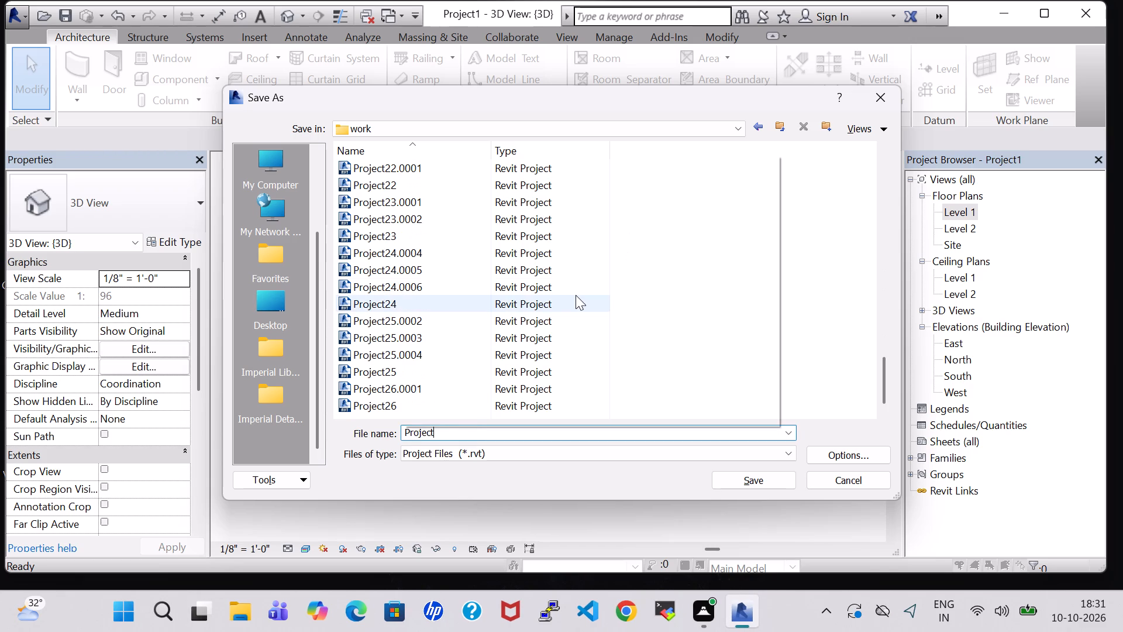
type("27")
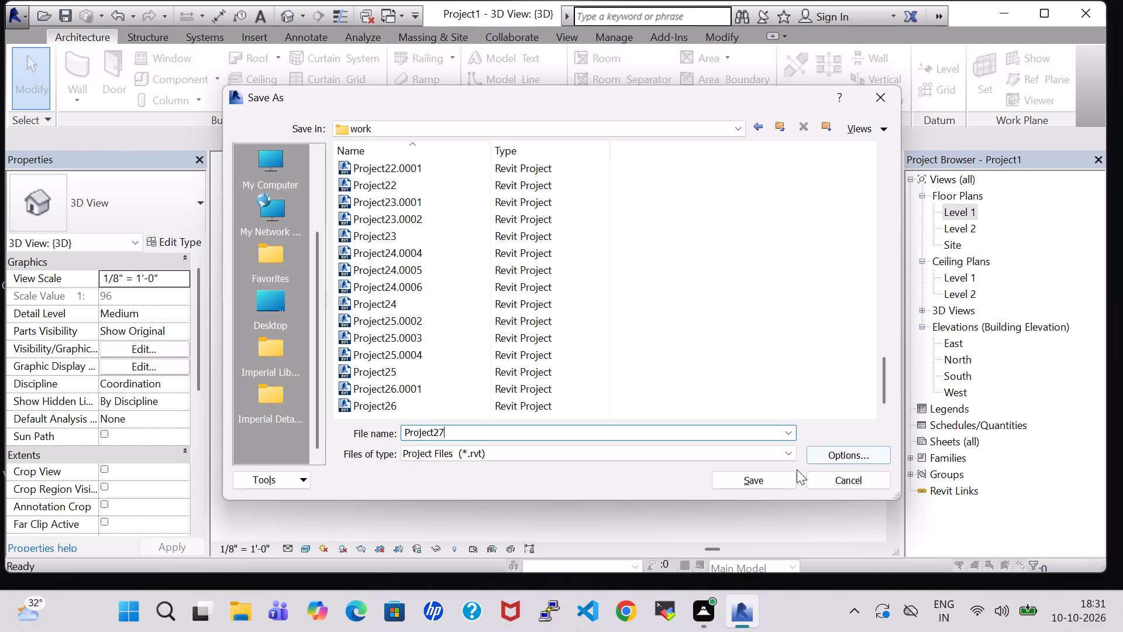
left_click(776, 481)
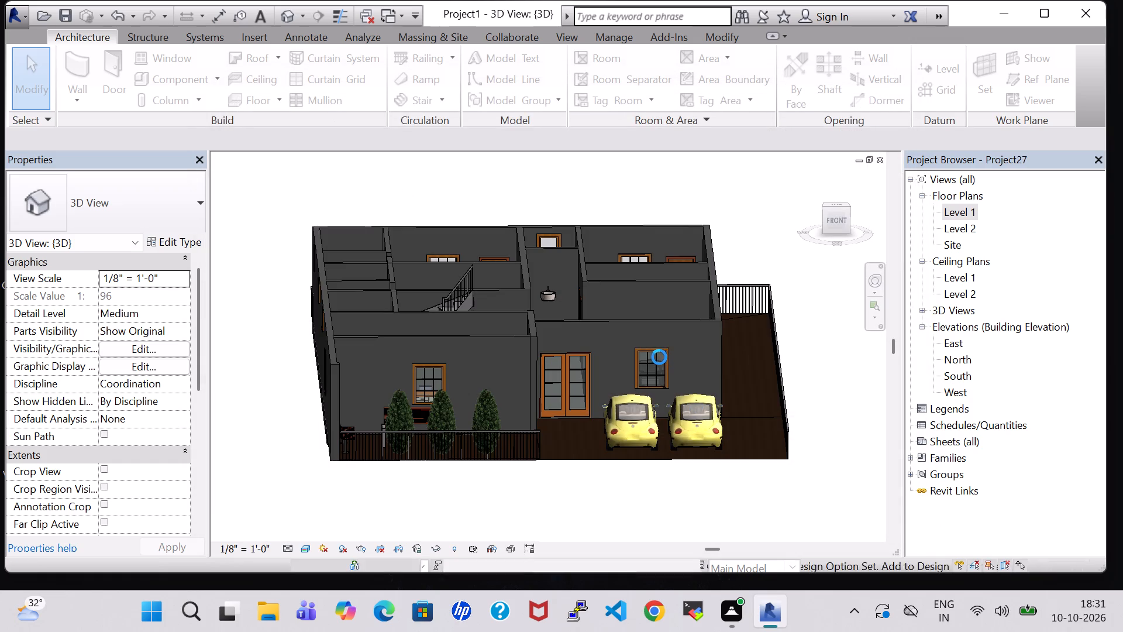
Save the Project27 project file again.
left_click(20, 16)
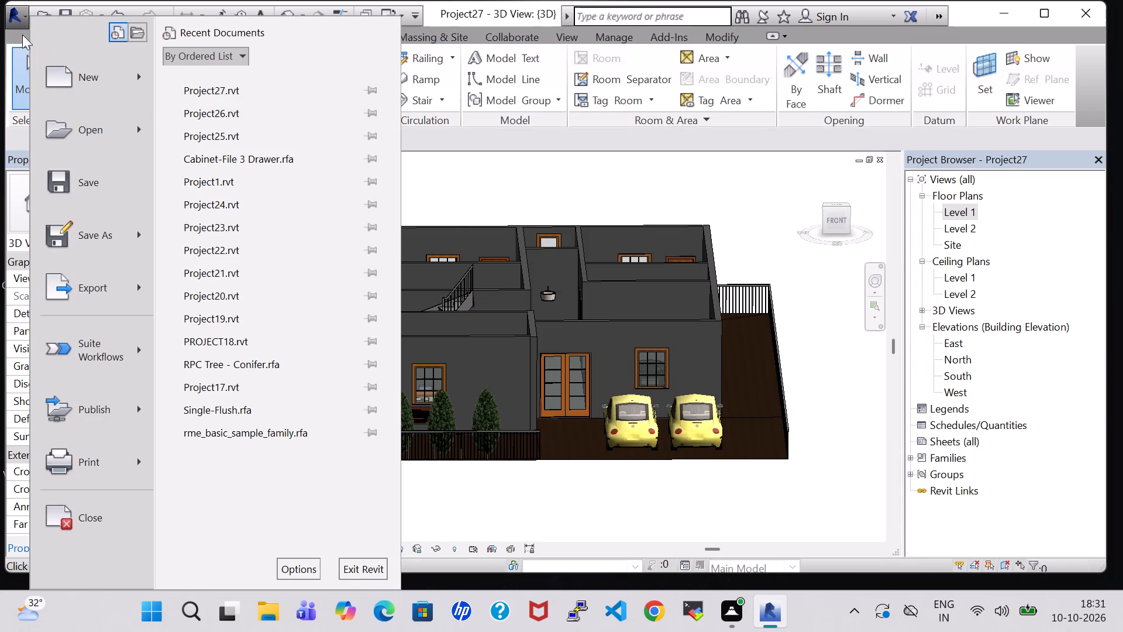
left_click(68, 173)
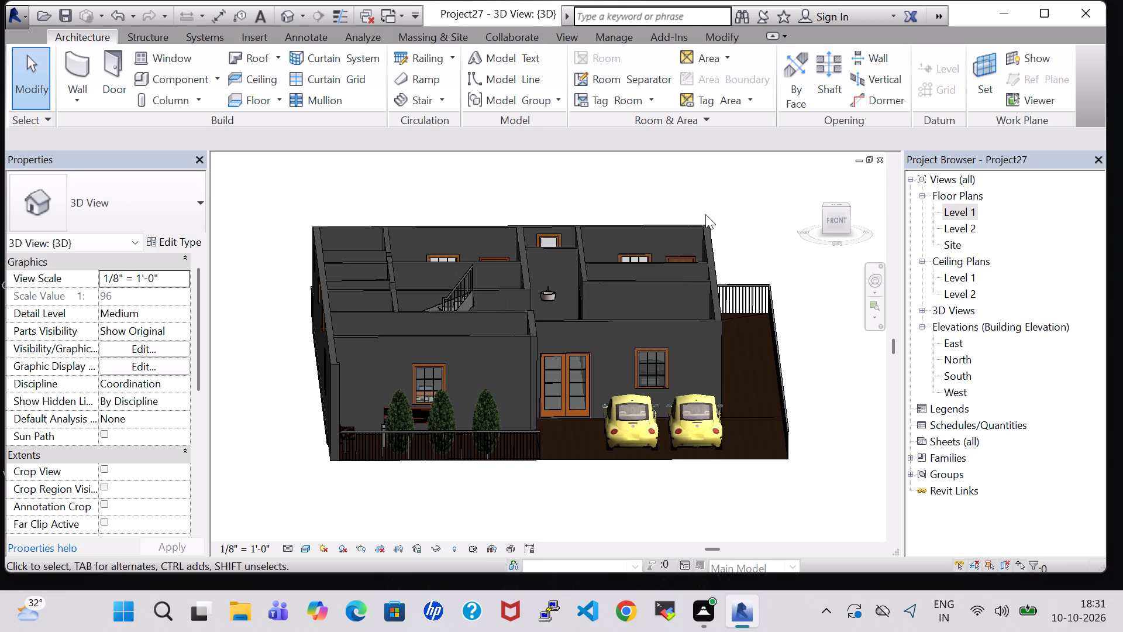
Examine the whole house in 3D from the front, including the lawn railing, porch, cars and side passage.
scroll(669, 258, "up", 5)
scroll(482, 233, "down", 2)
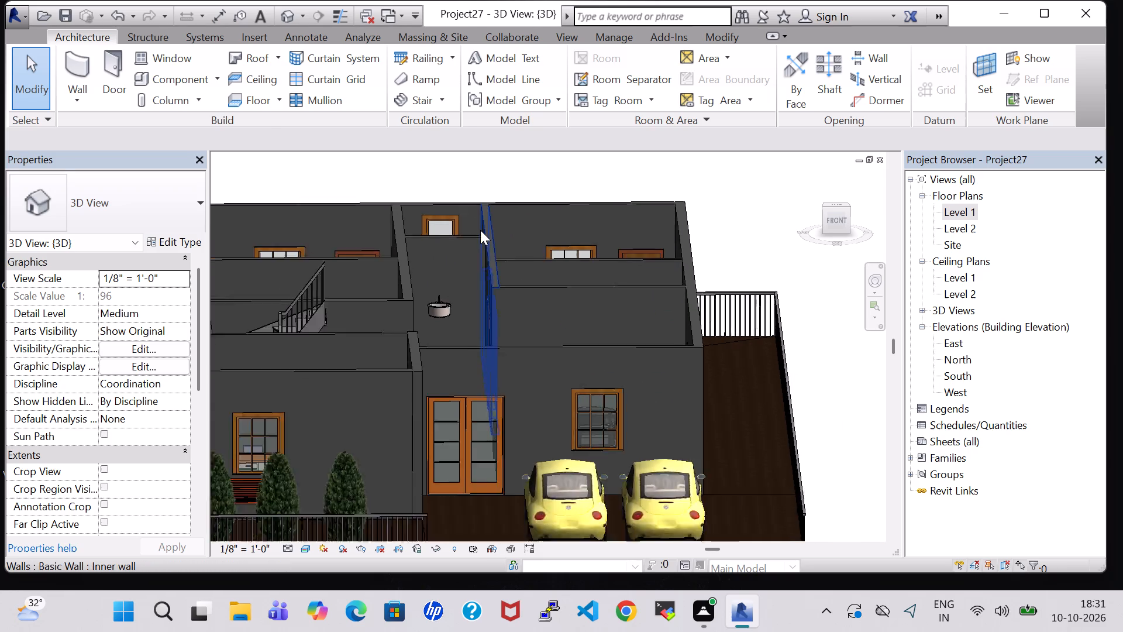
scroll(480, 230, "down", 4)
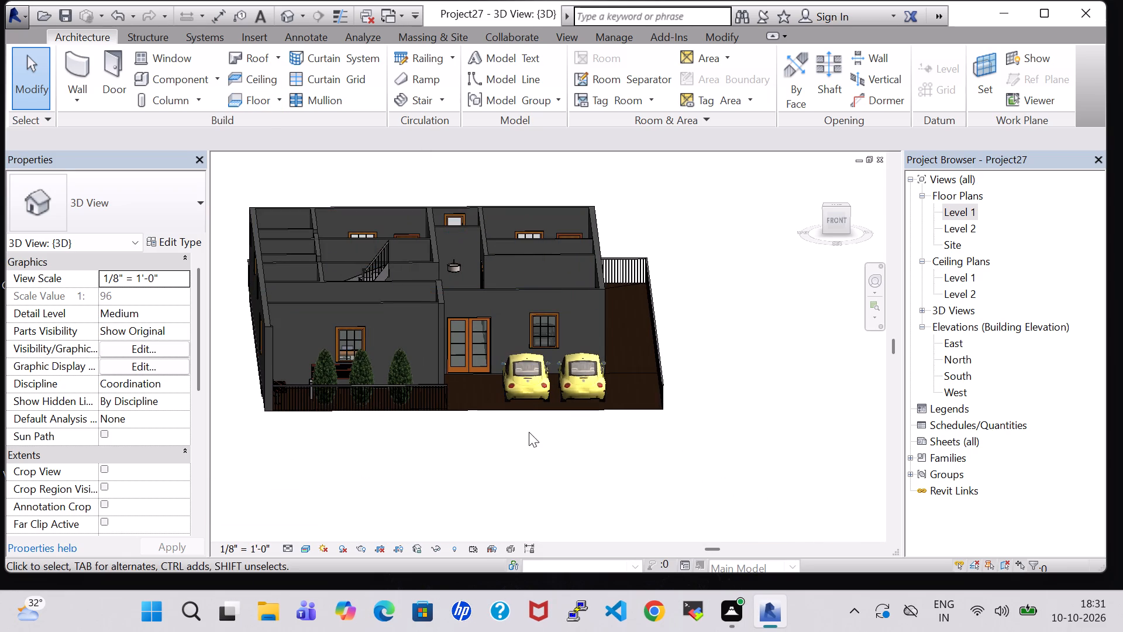
middle_click_drag(525, 456, 520, 421, "shift")
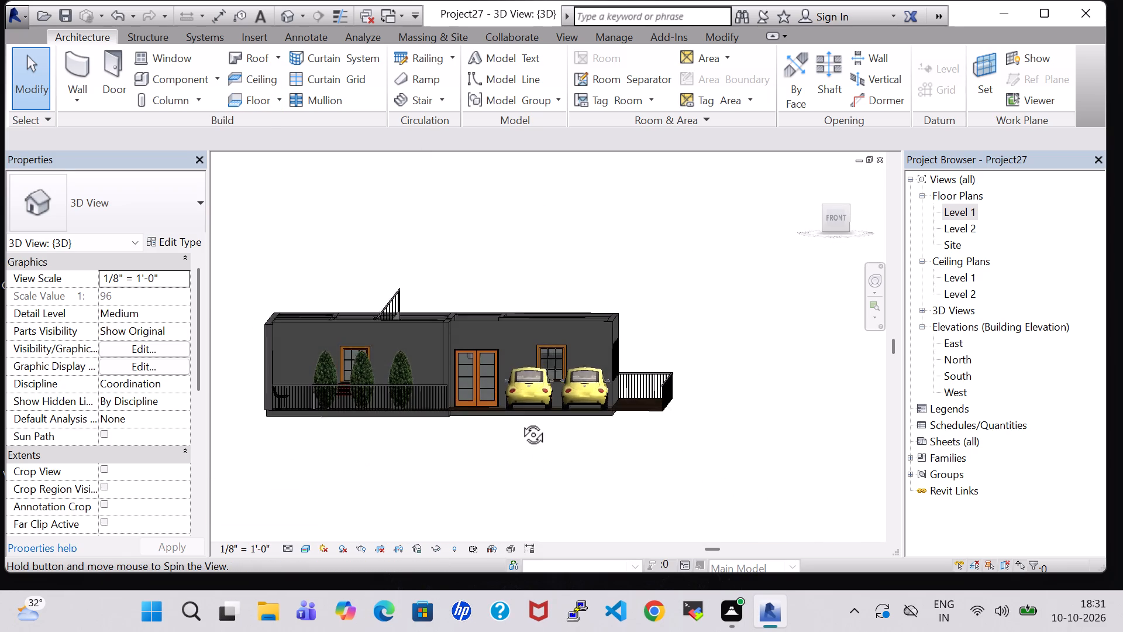
middle_click_drag(520, 421, 520, 429, "shift")
middle_click_drag(485, 460, 543, 460)
scroll(546, 459, "up", 2)
middle_click_drag(546, 459, 557, 465)
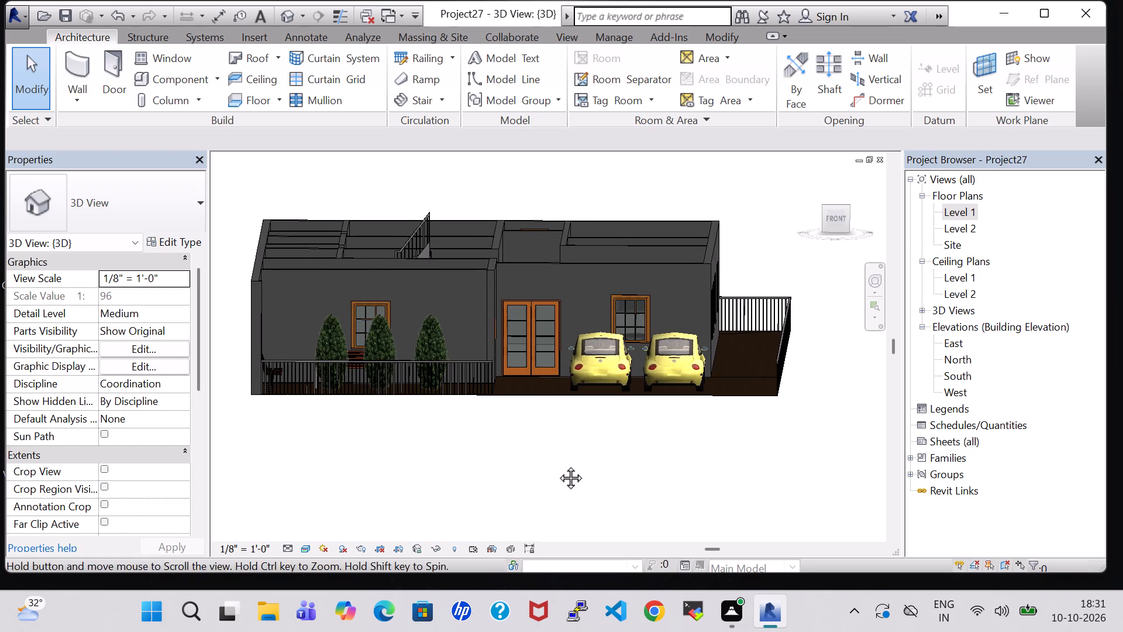
middle_click_drag(557, 465, 558, 465)
Save the project with the current low front 3D view of the house.
left_click(15, 11)
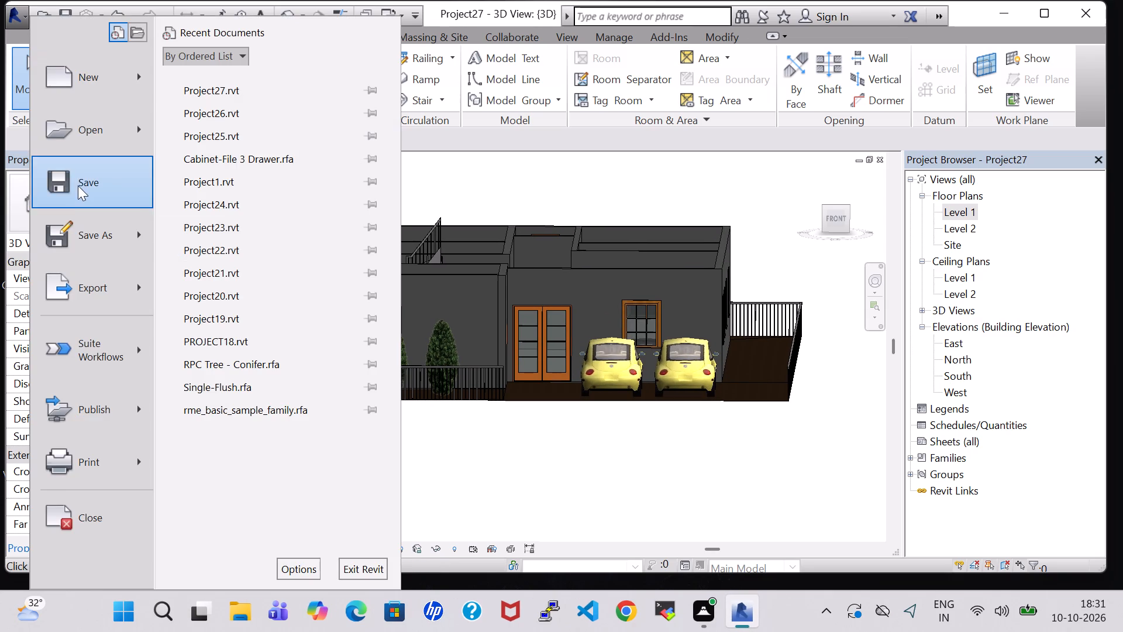
left_click(78, 185)
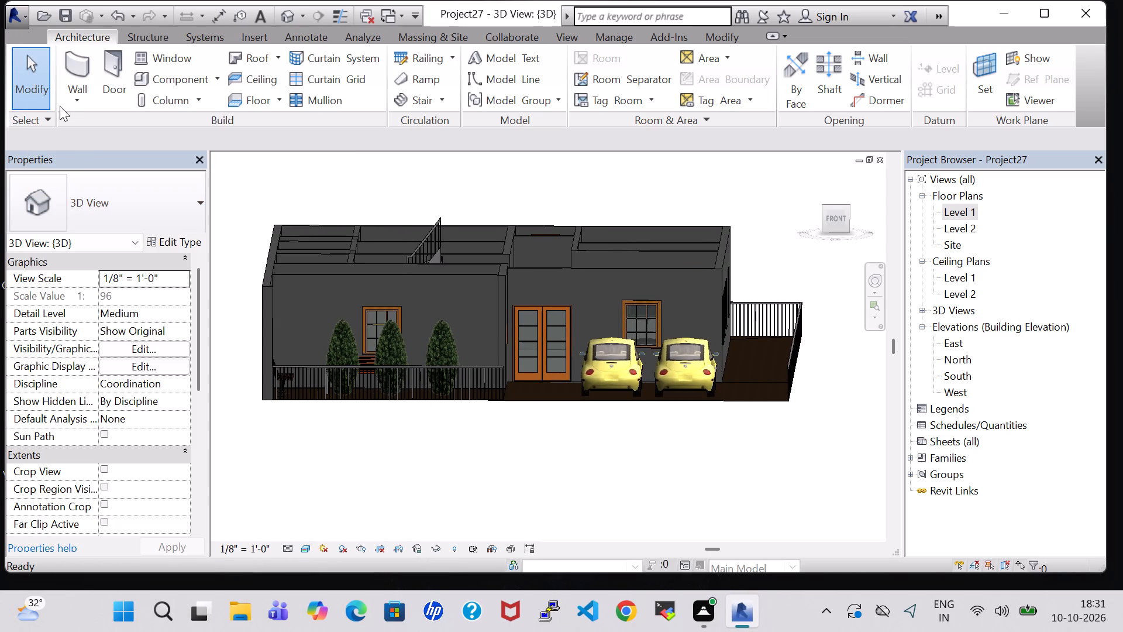
Export the model as an IFC 2x3 file named Project27 into the work folder and minimize the Revit window.
left_click(11, 15)
left_click(107, 293)
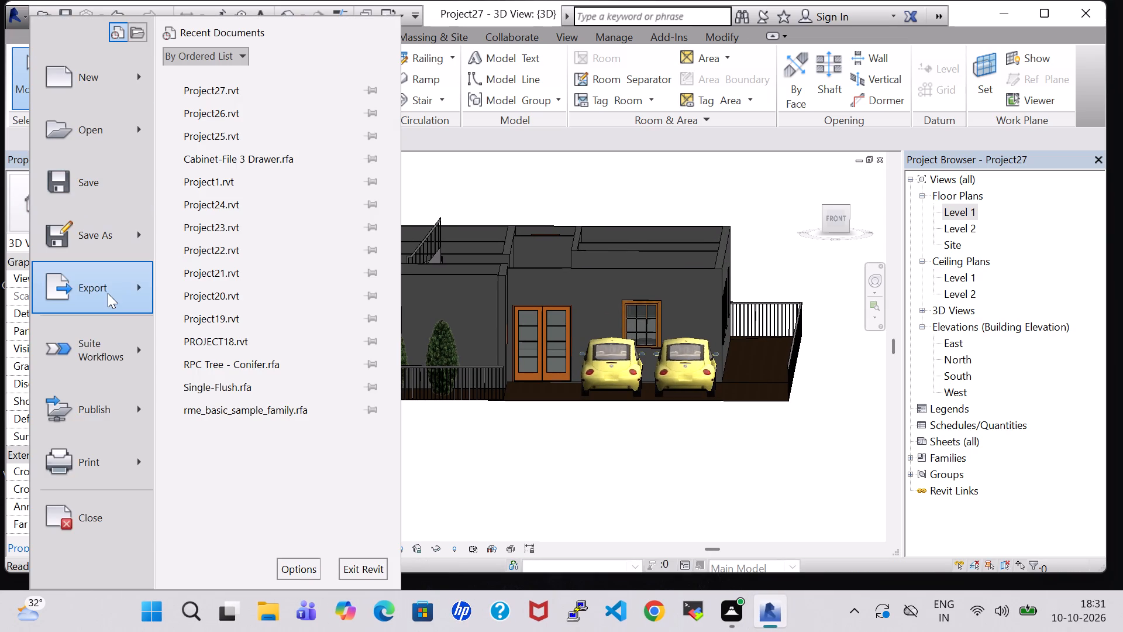
left_click(232, 433)
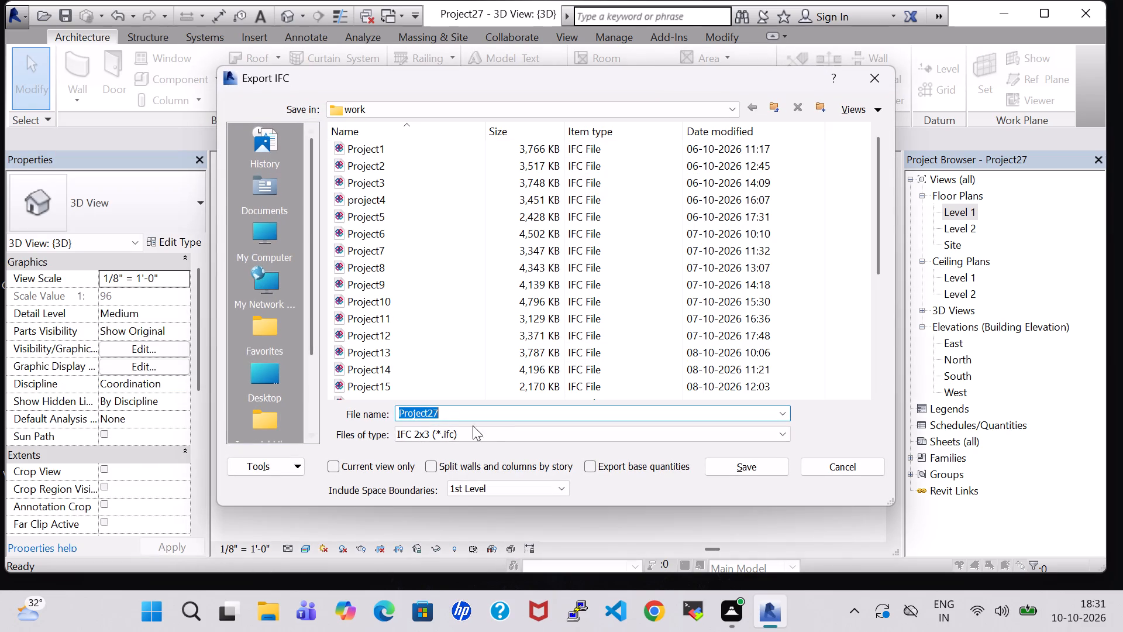
left_click(754, 461)
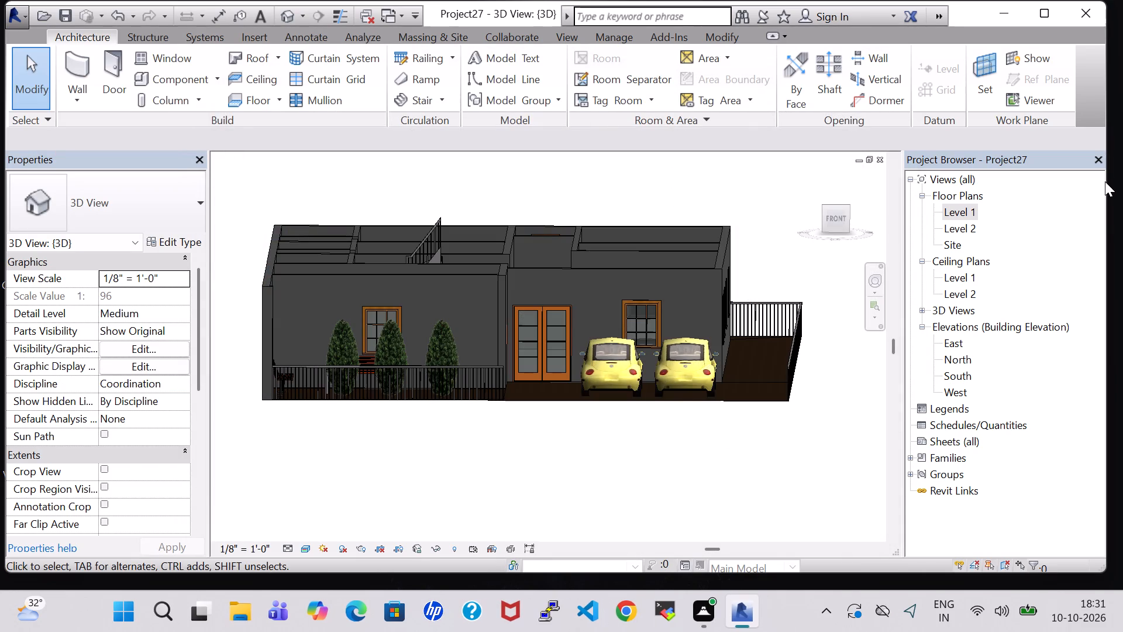
left_click(1003, 0)
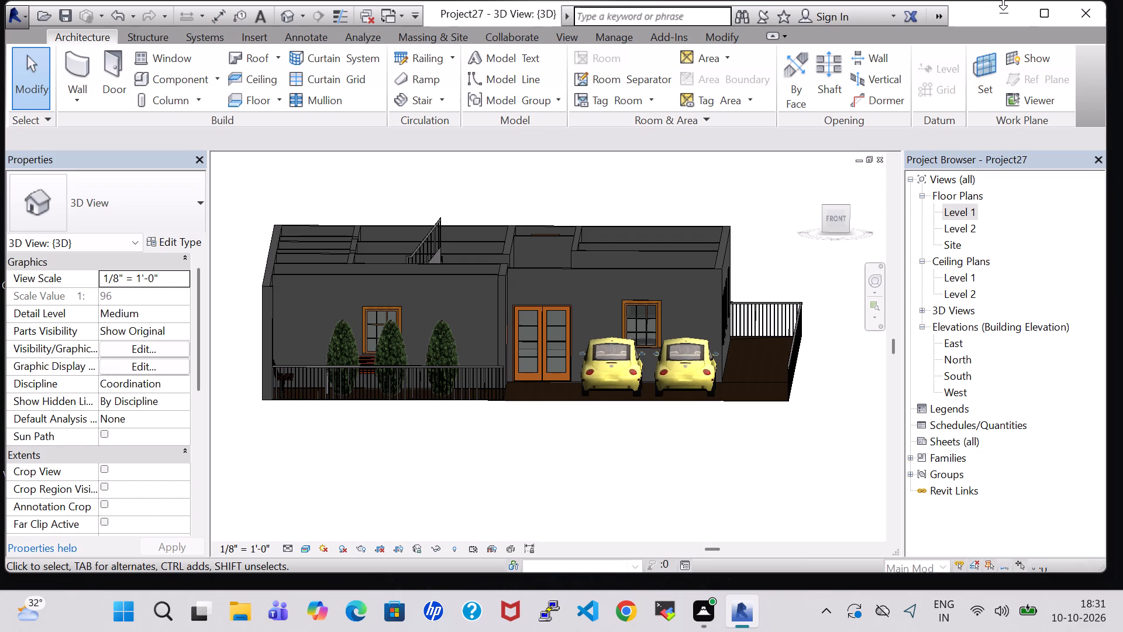